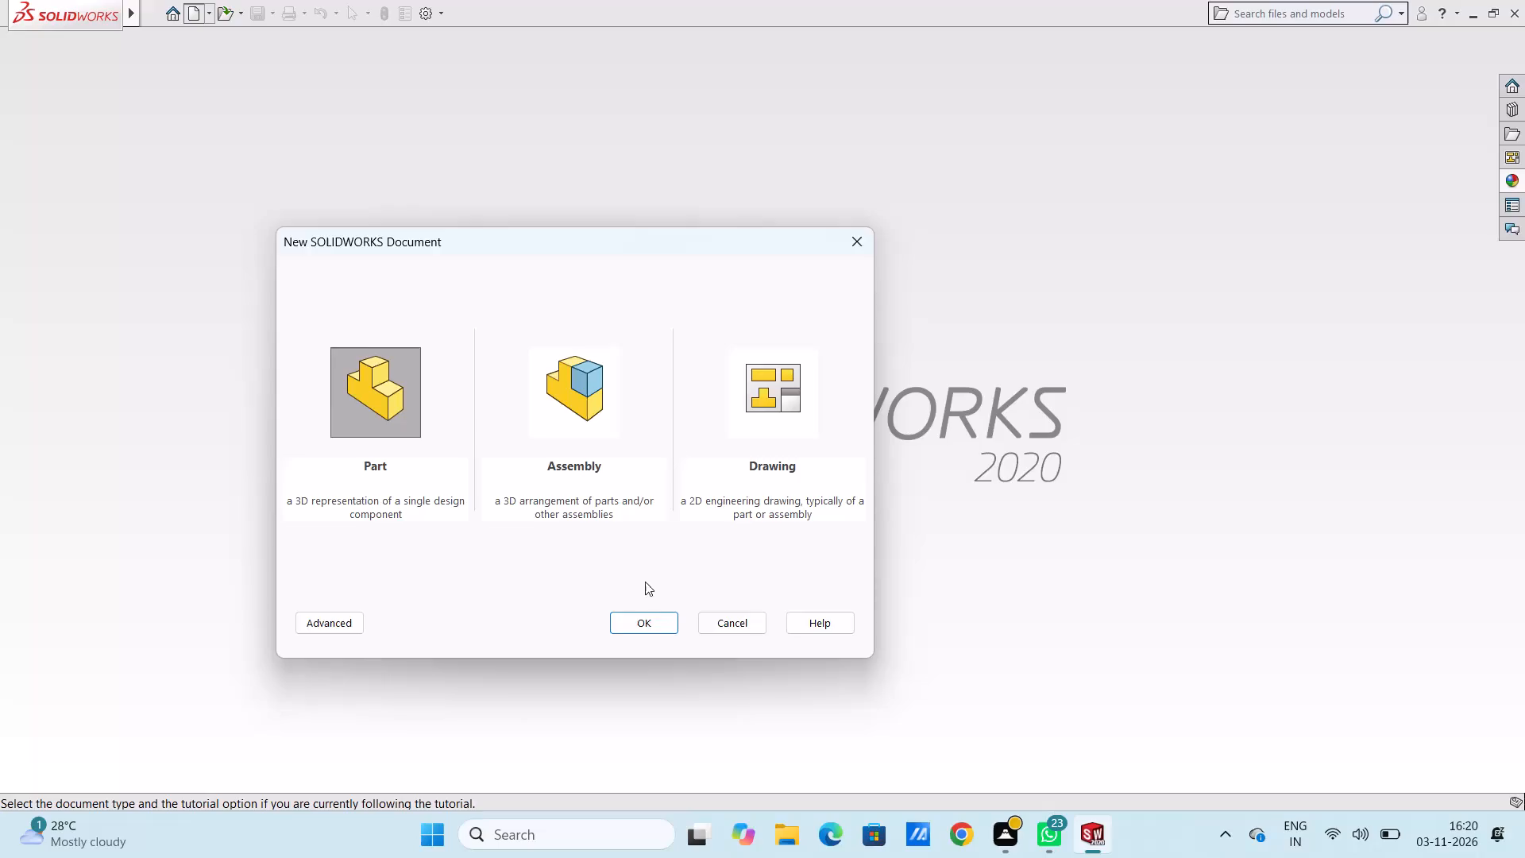
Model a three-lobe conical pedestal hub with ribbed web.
Create a new part document and start a sketch on the Top Plane.
click(642, 618)
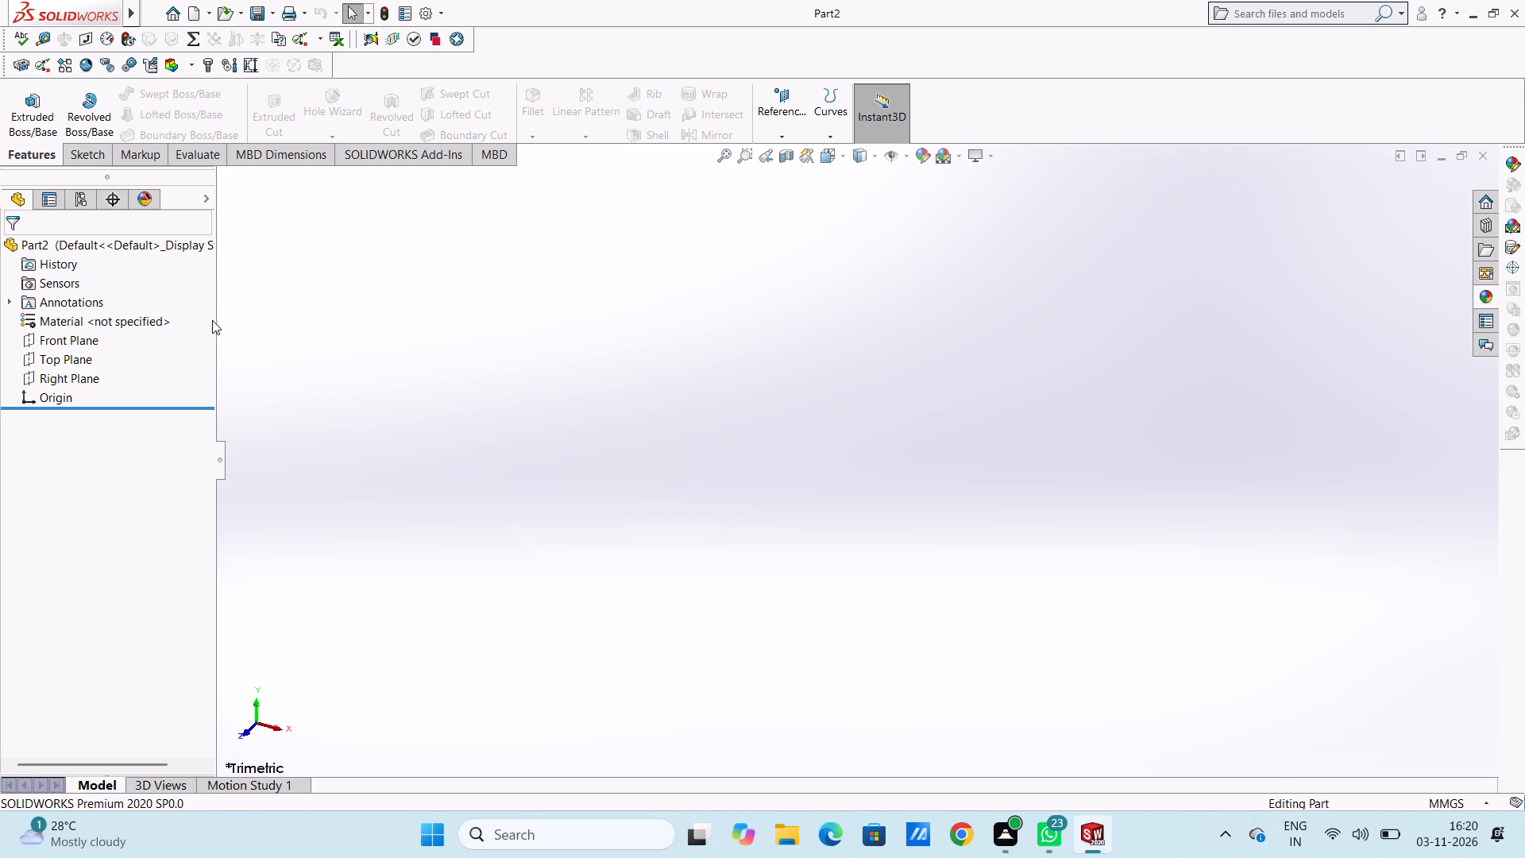
click(94, 357)
click(109, 338)
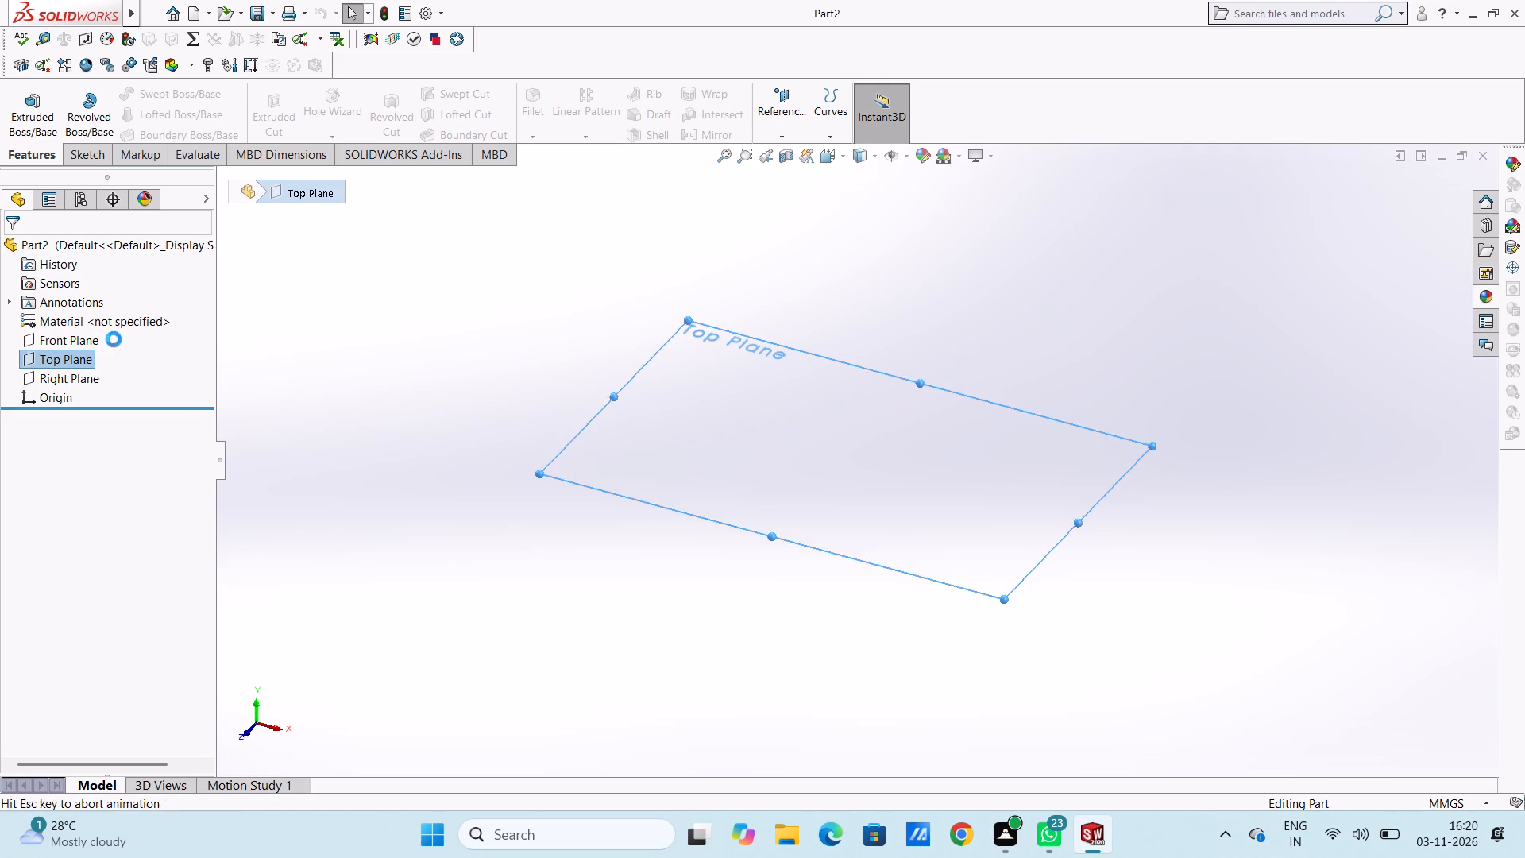
click(343, 331)
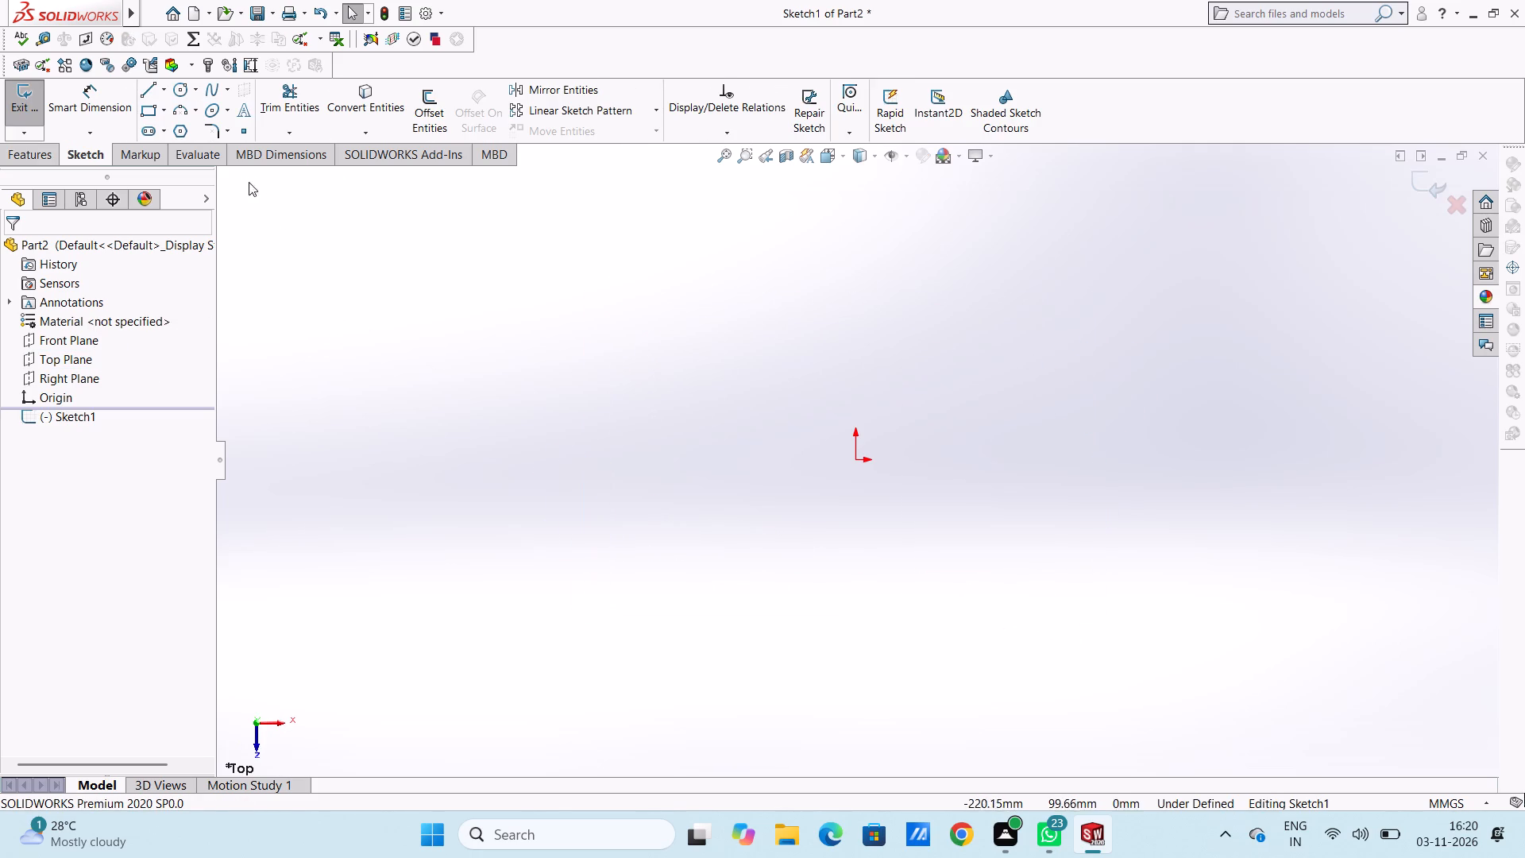
Sketch a circle centred on the origin with a radius of about 58.6 mm.
click(177, 89)
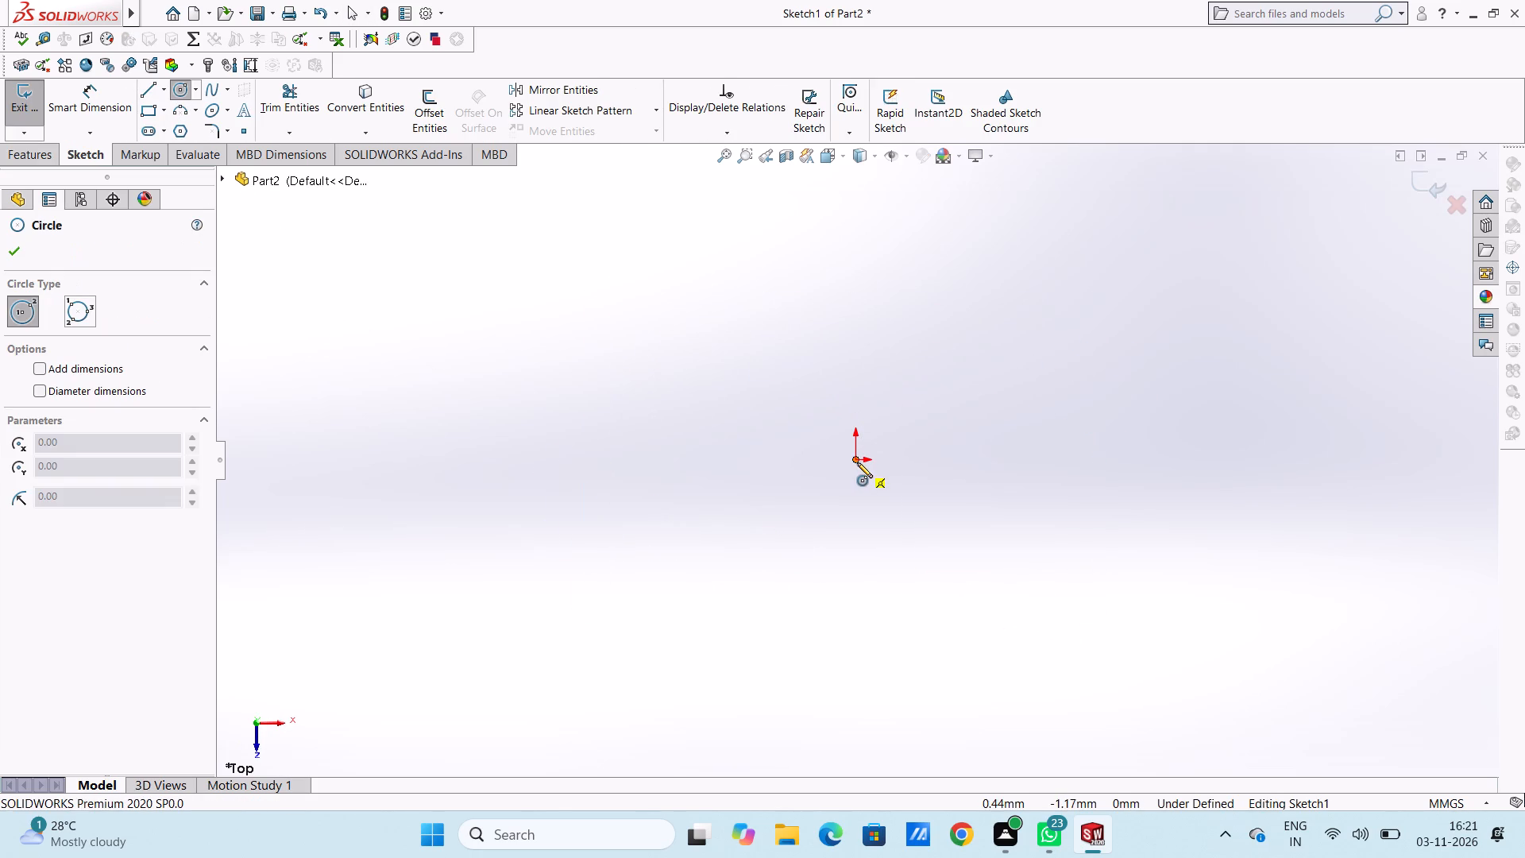
click(857, 462)
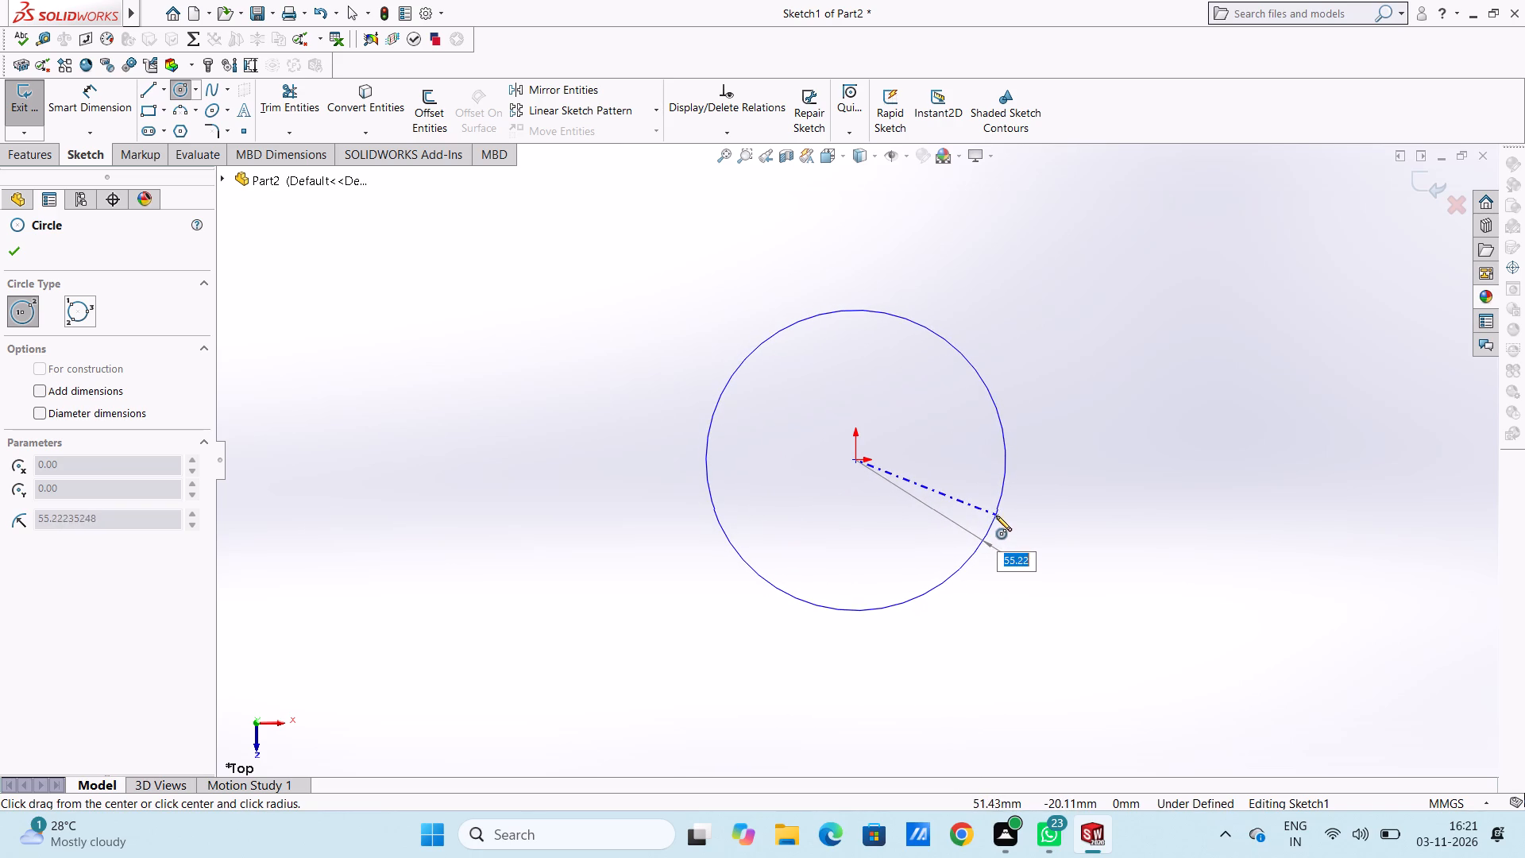
click(1004, 520)
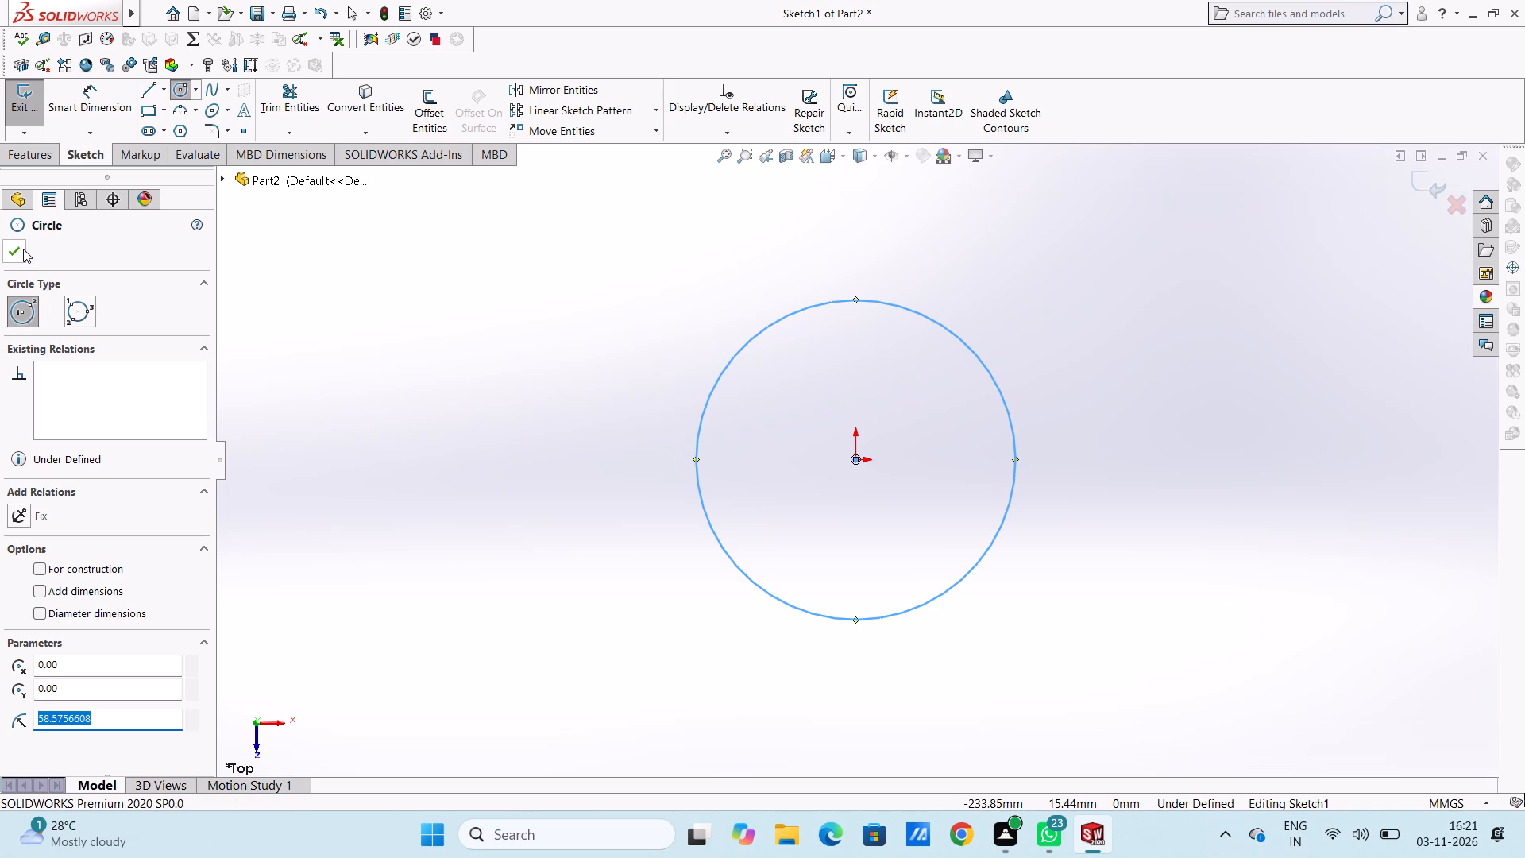
click(23, 257)
click(430, 347)
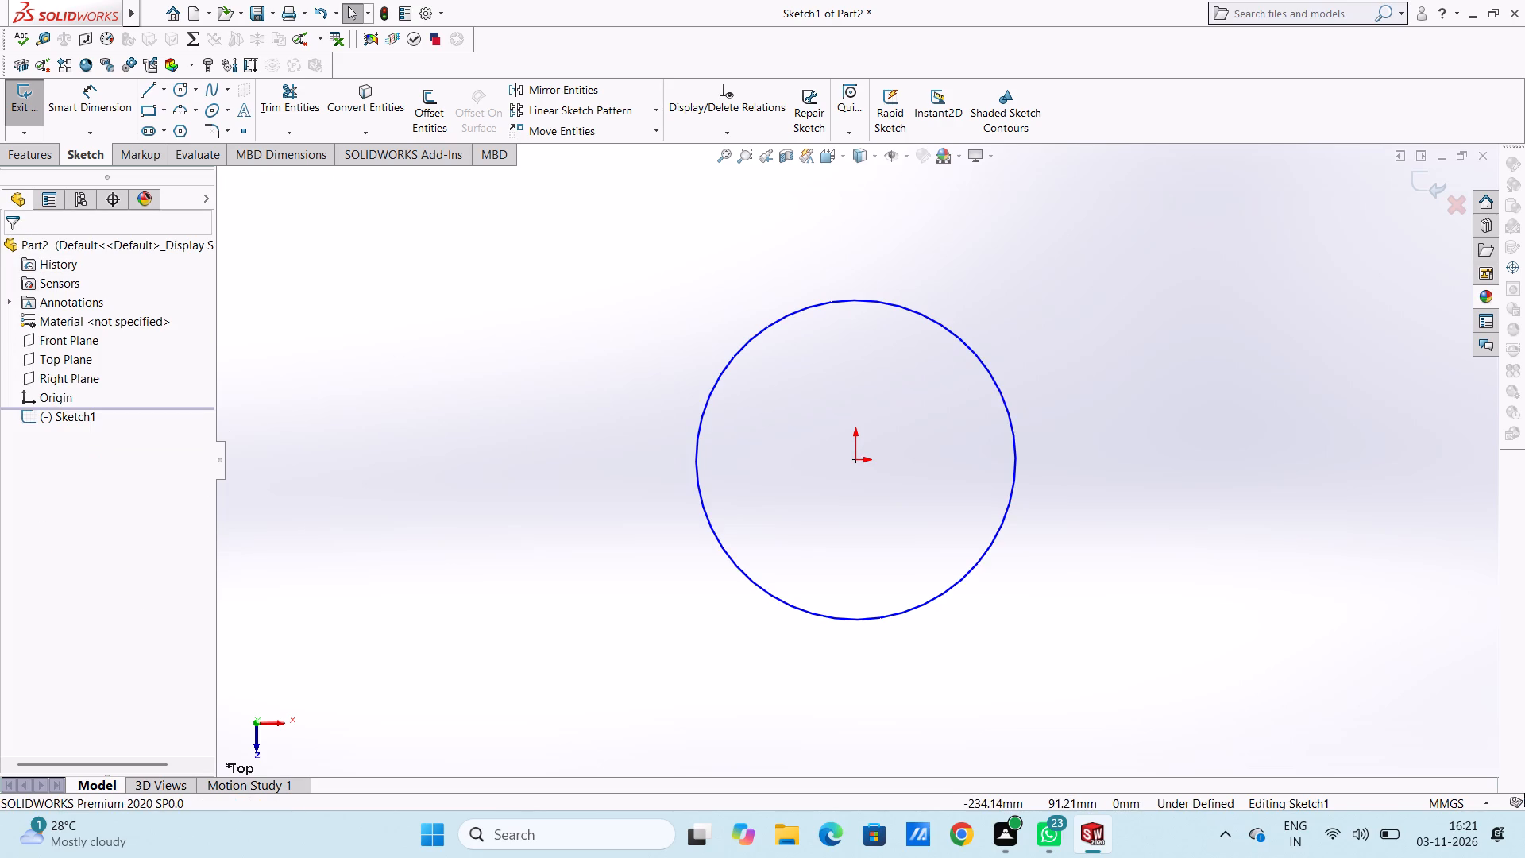
Dimension the circle's diameter as 132 mm, with the text above and left of it.
click(101, 97)
click(720, 373)
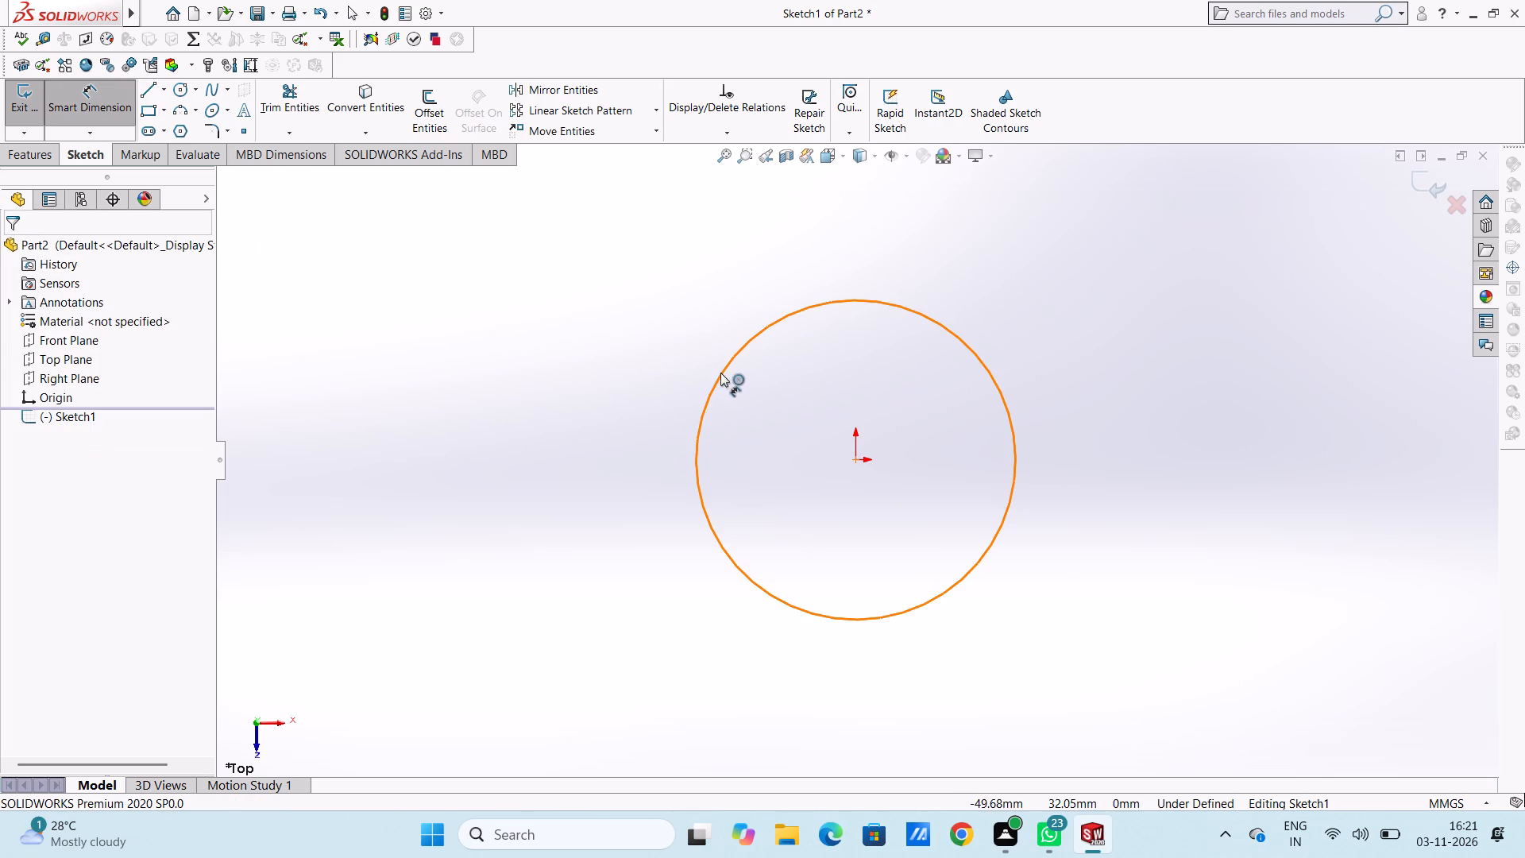
click(565, 255)
text(132)
key(Return)
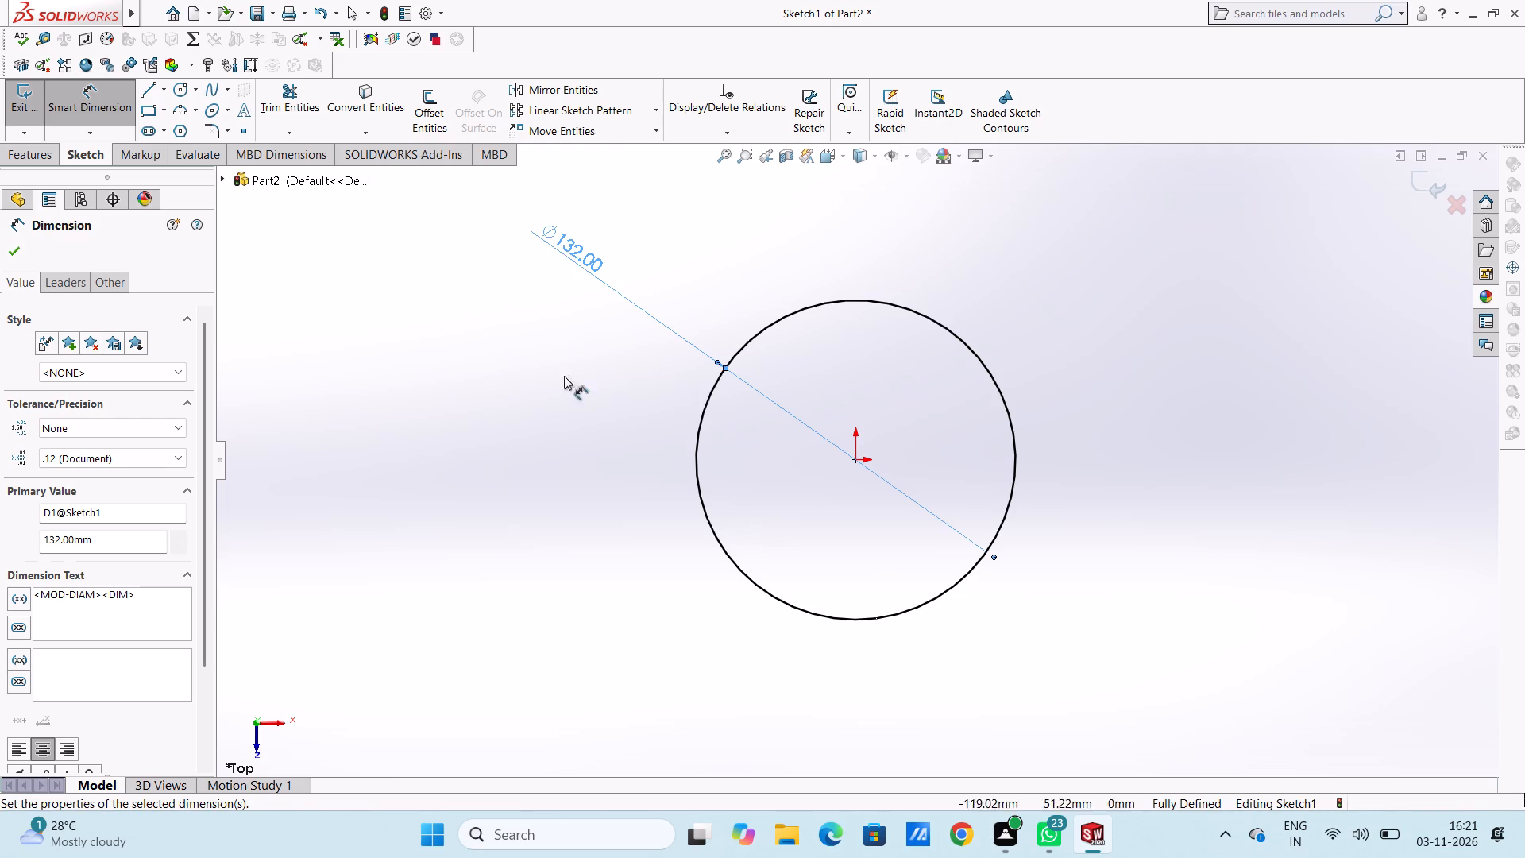
click(554, 397)
Sketch a smaller concentric circle centred on the origin with a radius of about 33.8 mm.
scroll(867, 401, up, 2)
scroll(928, 482, down, 1)
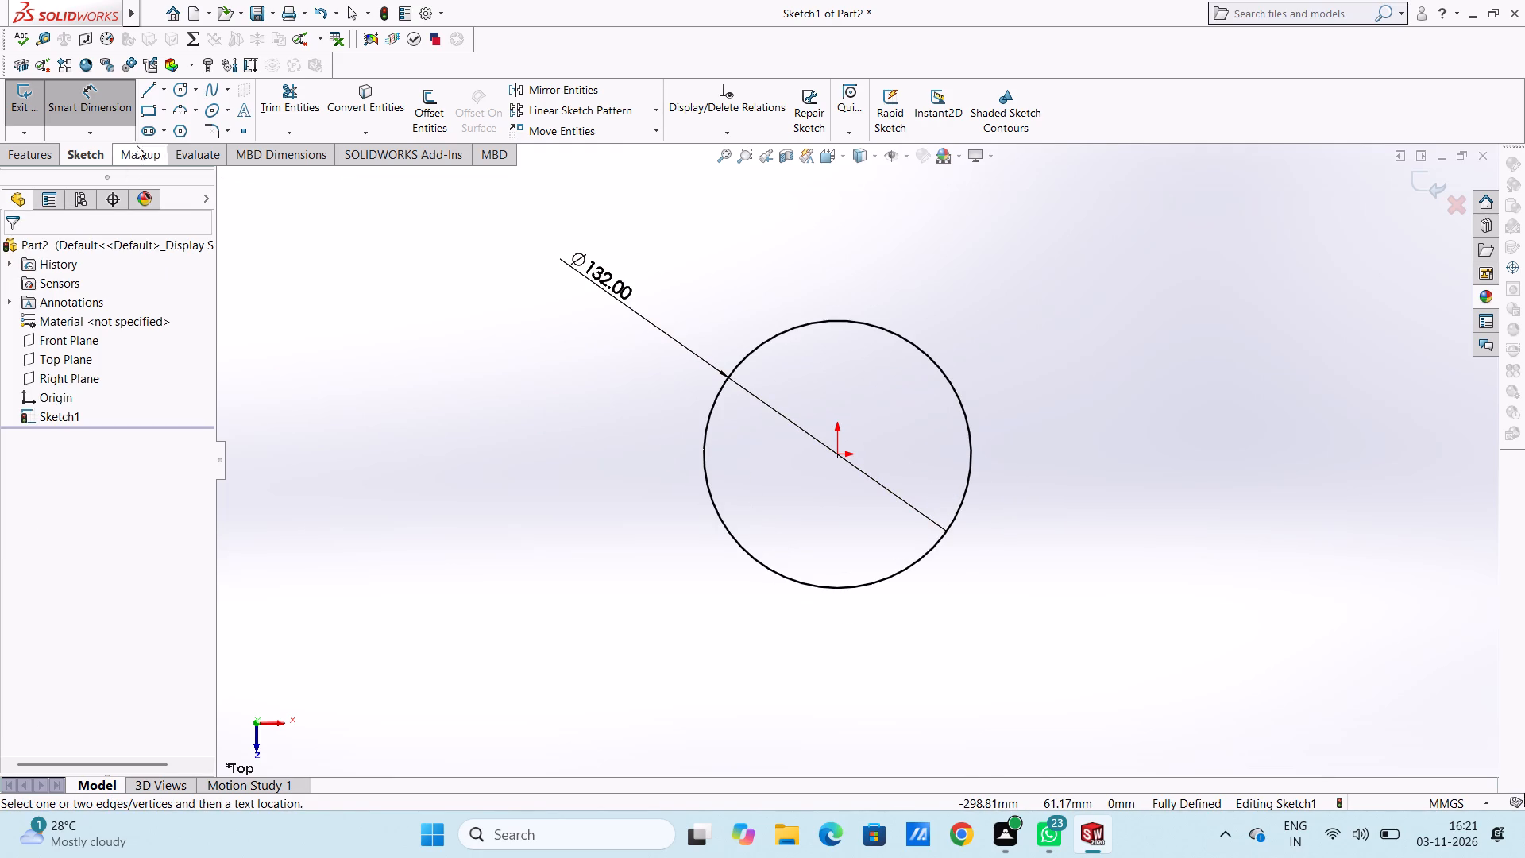
click(179, 91)
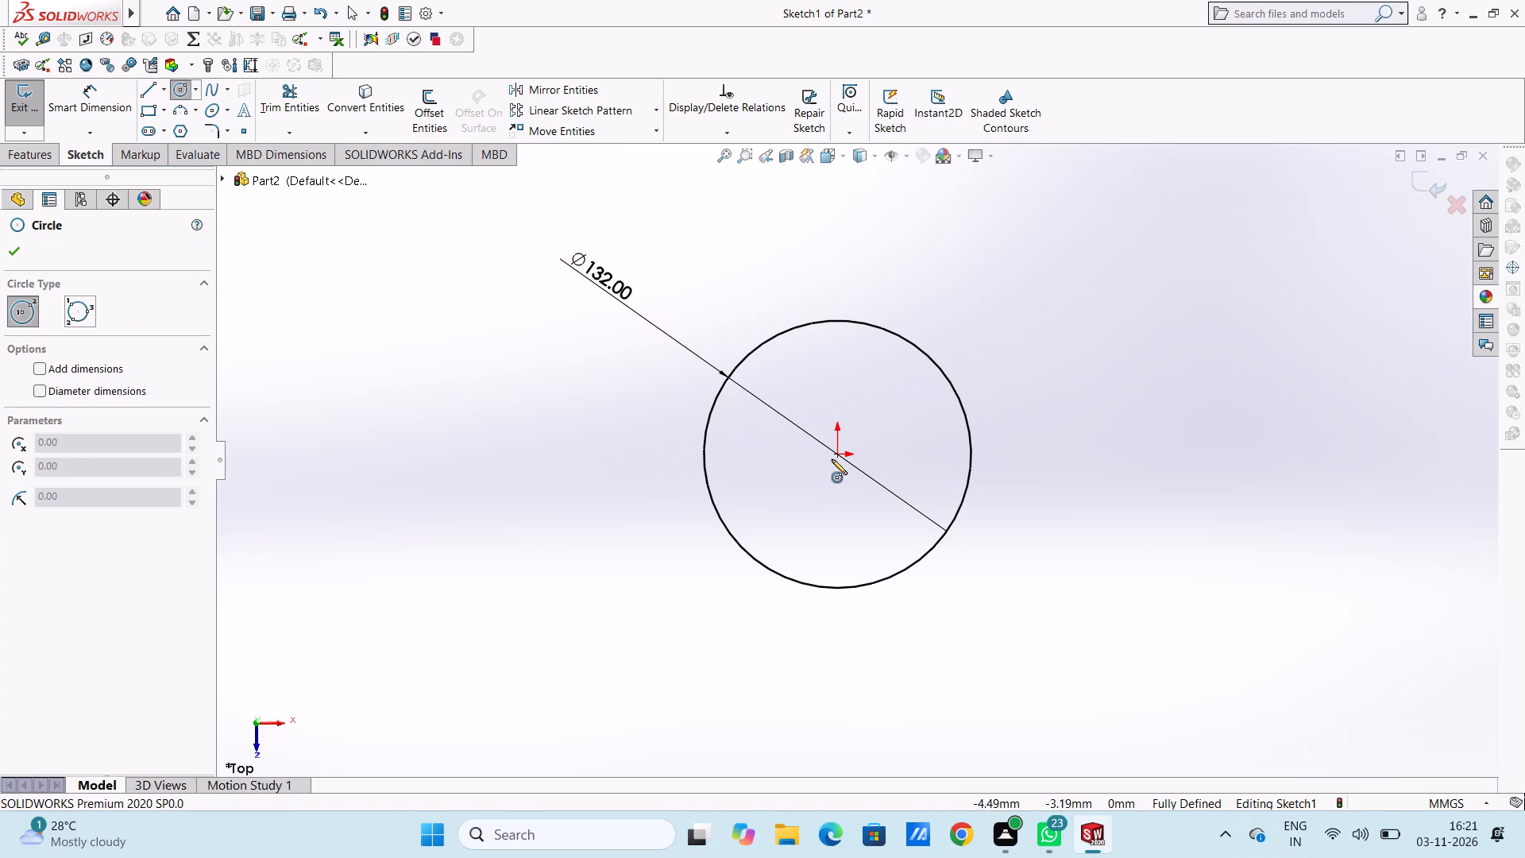
click(835, 454)
click(836, 523)
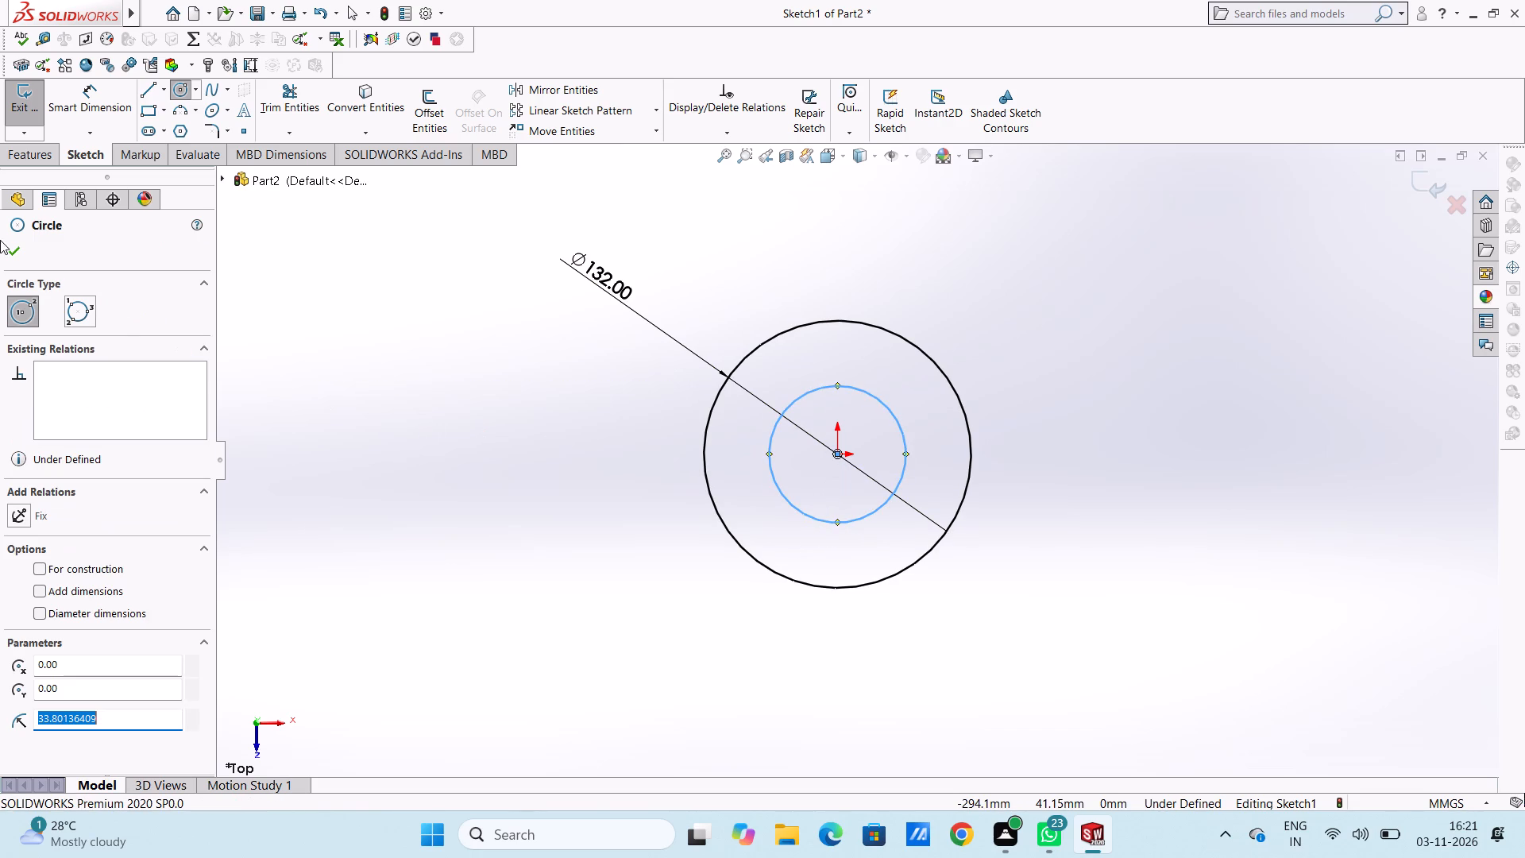
click(13, 249)
click(298, 311)
Dimension the inner circle's diameter as 107 mm, with the text below and left of it.
click(105, 106)
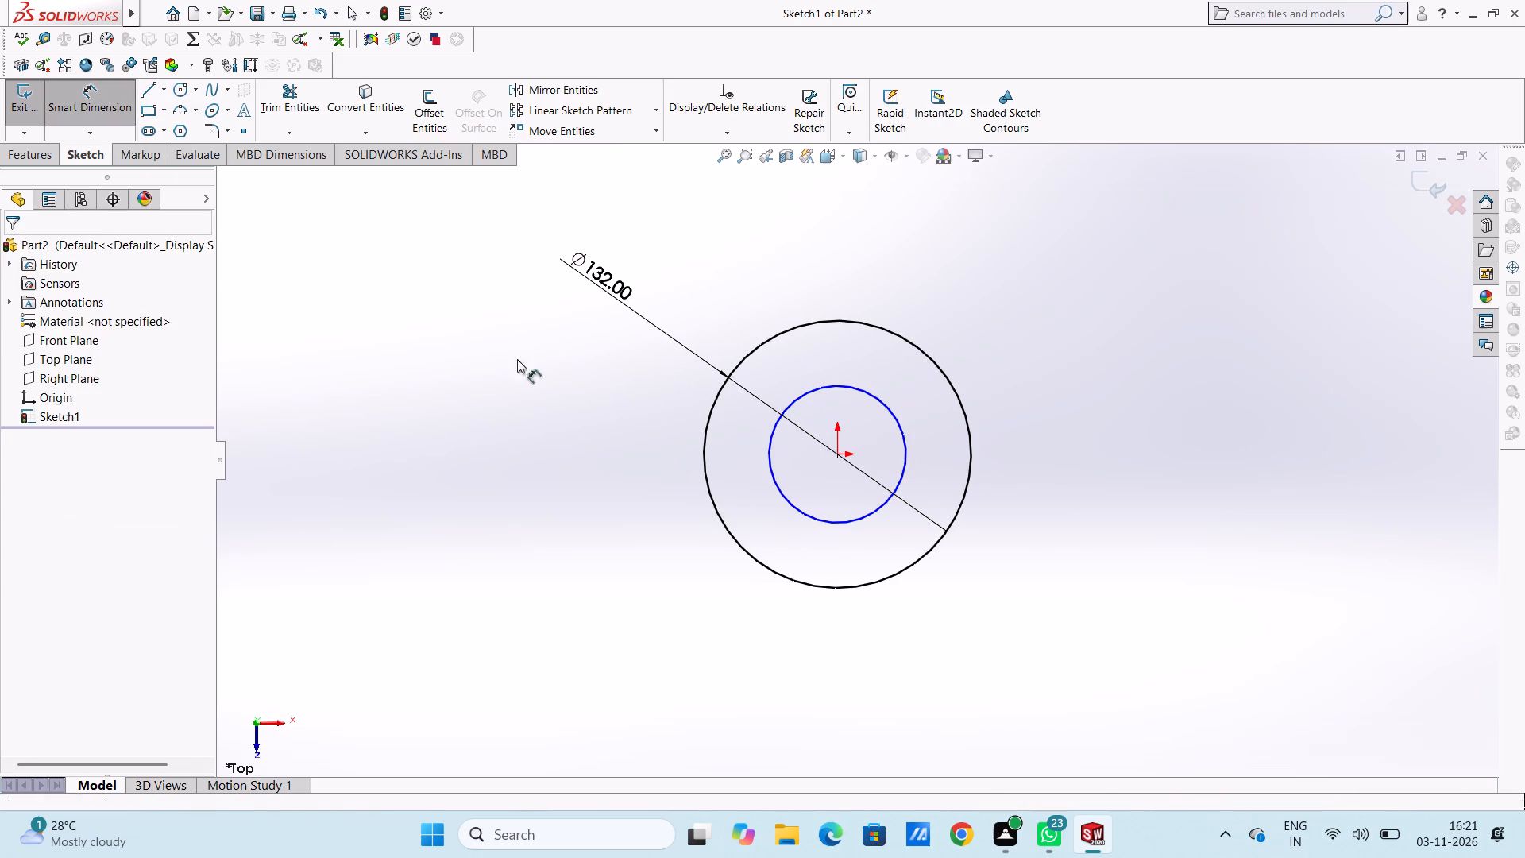
click(773, 473)
scroll(627, 580, up, 2)
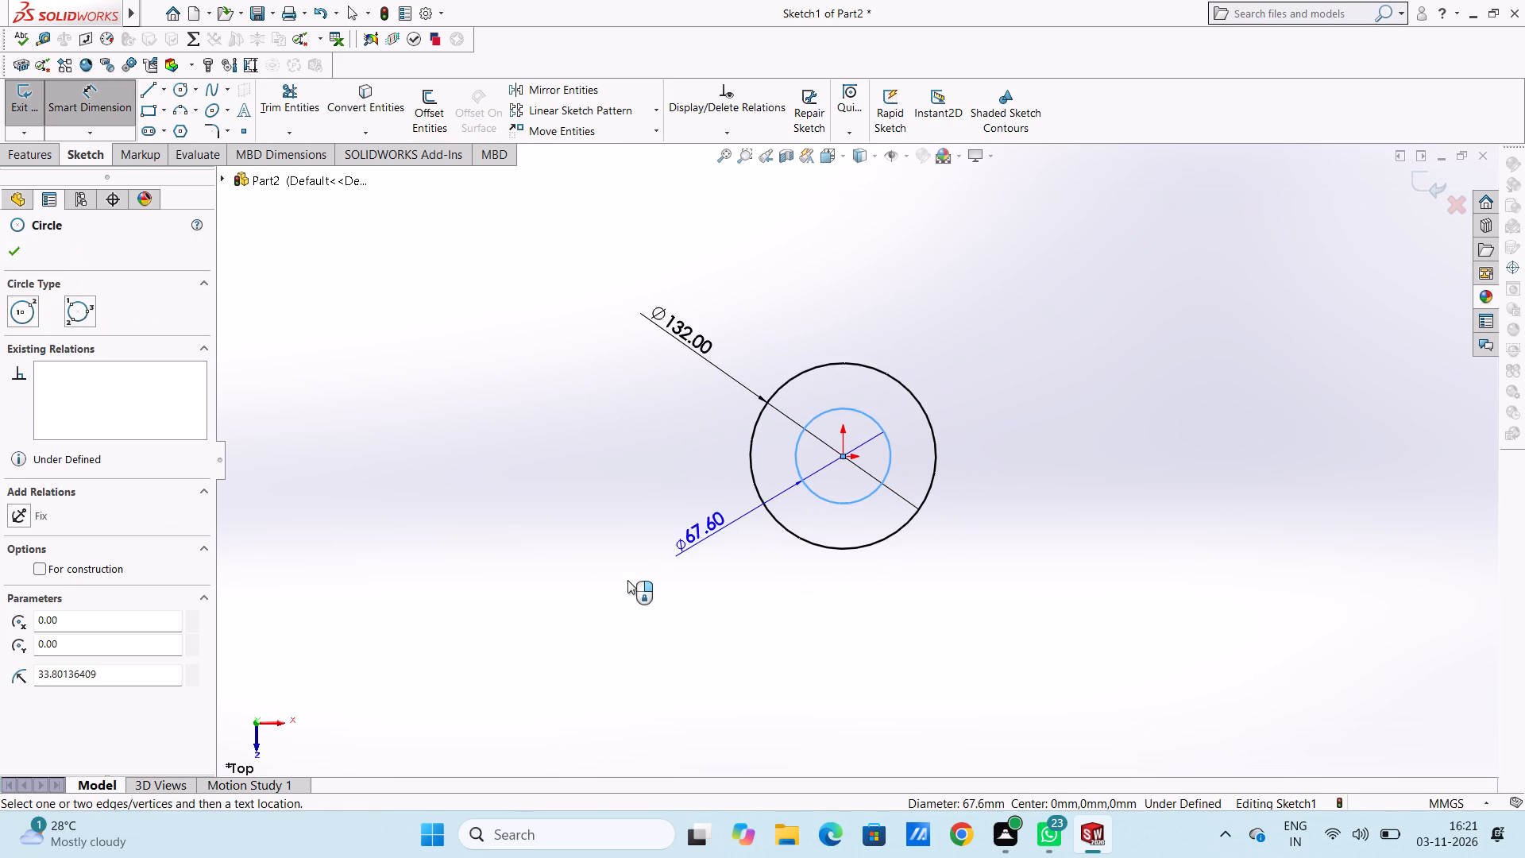
click(567, 618)
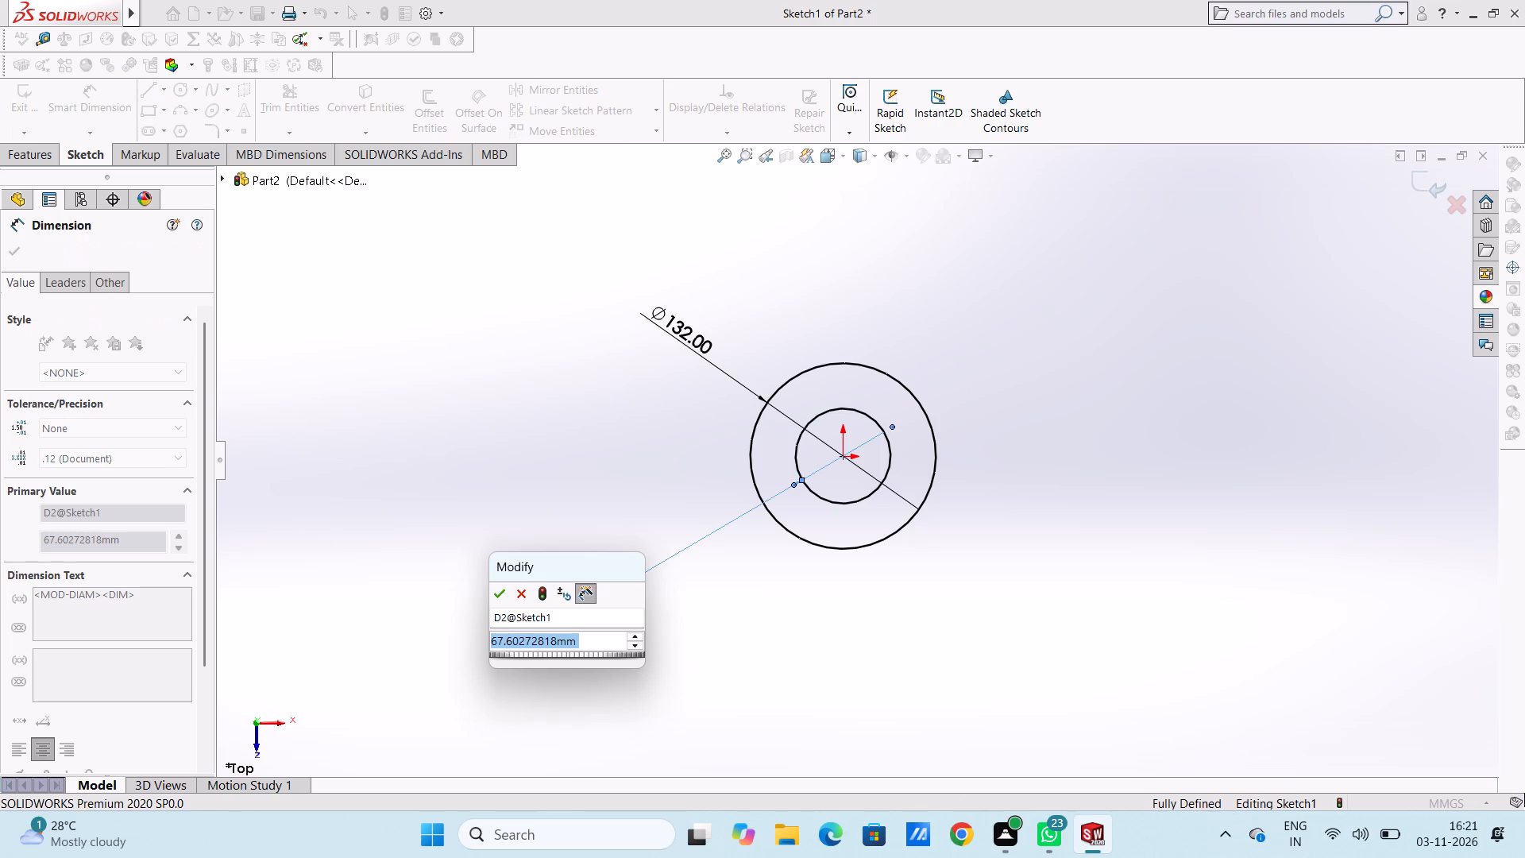
text(107)
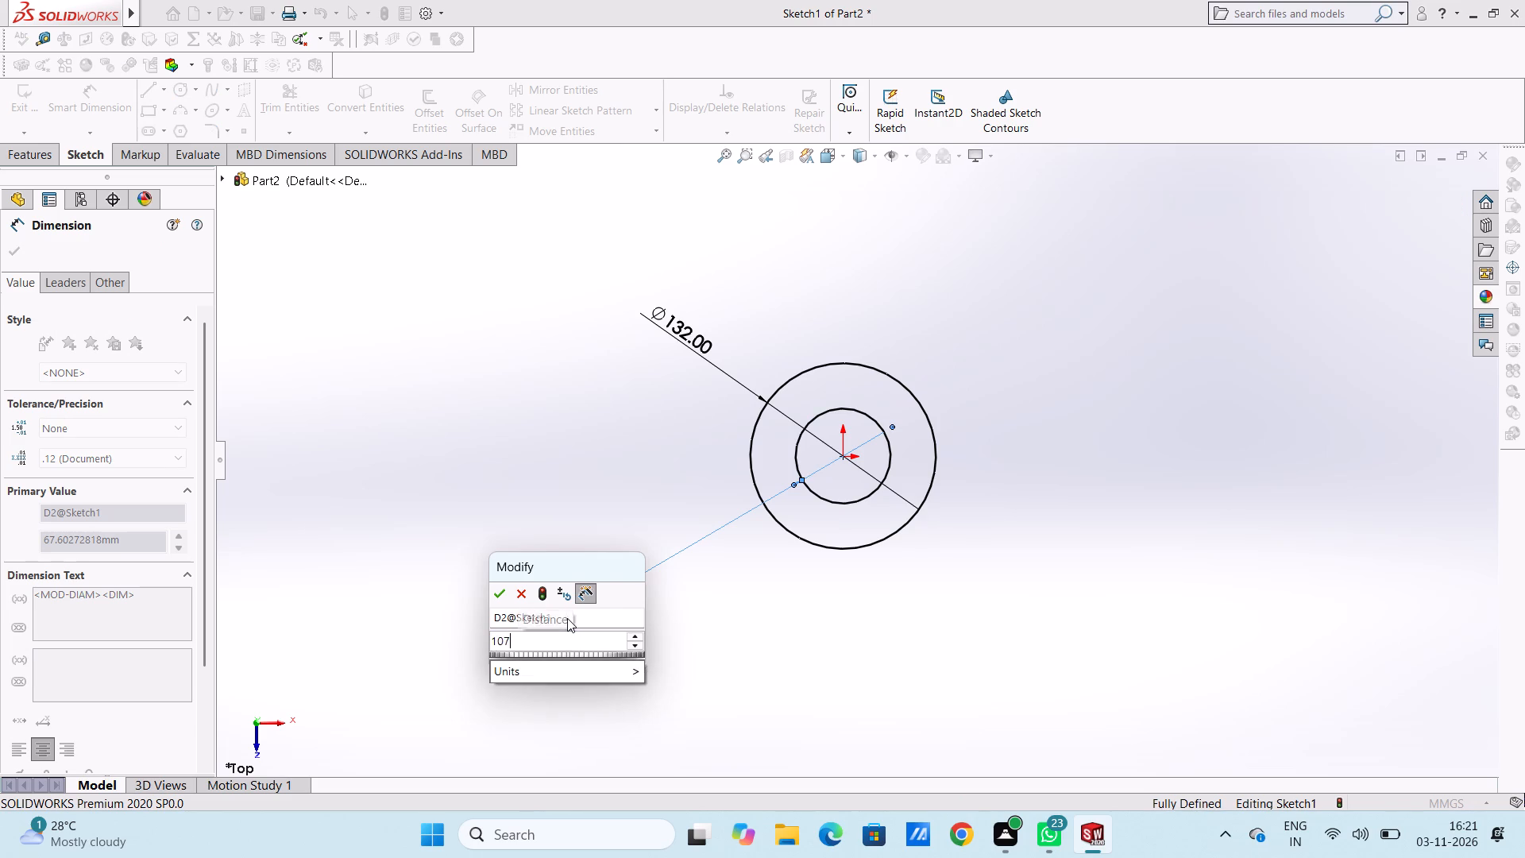
key(Return)
click(635, 443)
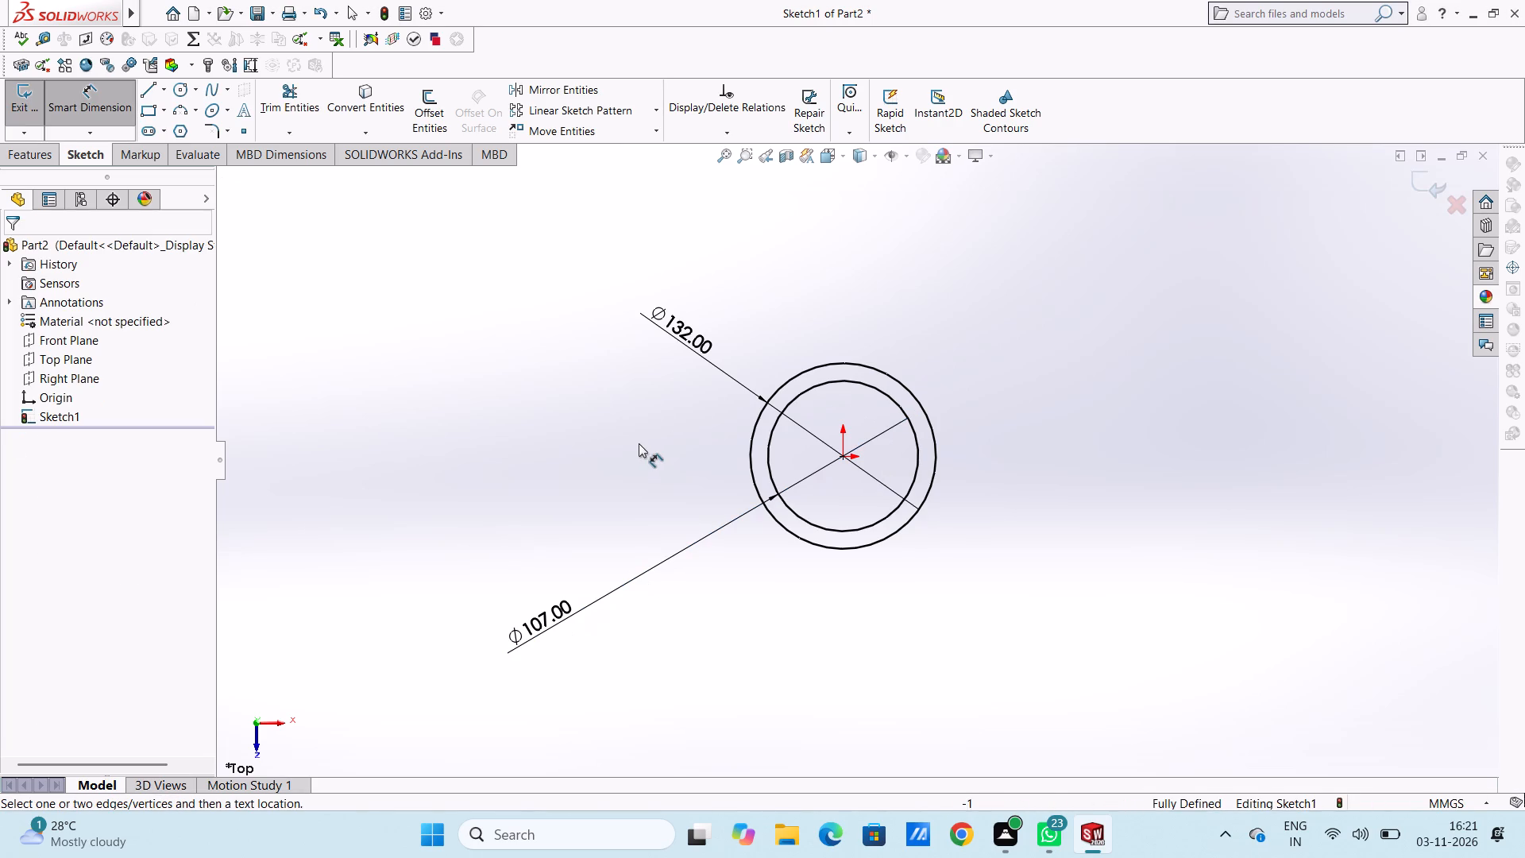
Move the 132 mm diameter dimension text farther away from the circles.
drag(672, 330, 542, 245)
click(544, 364)
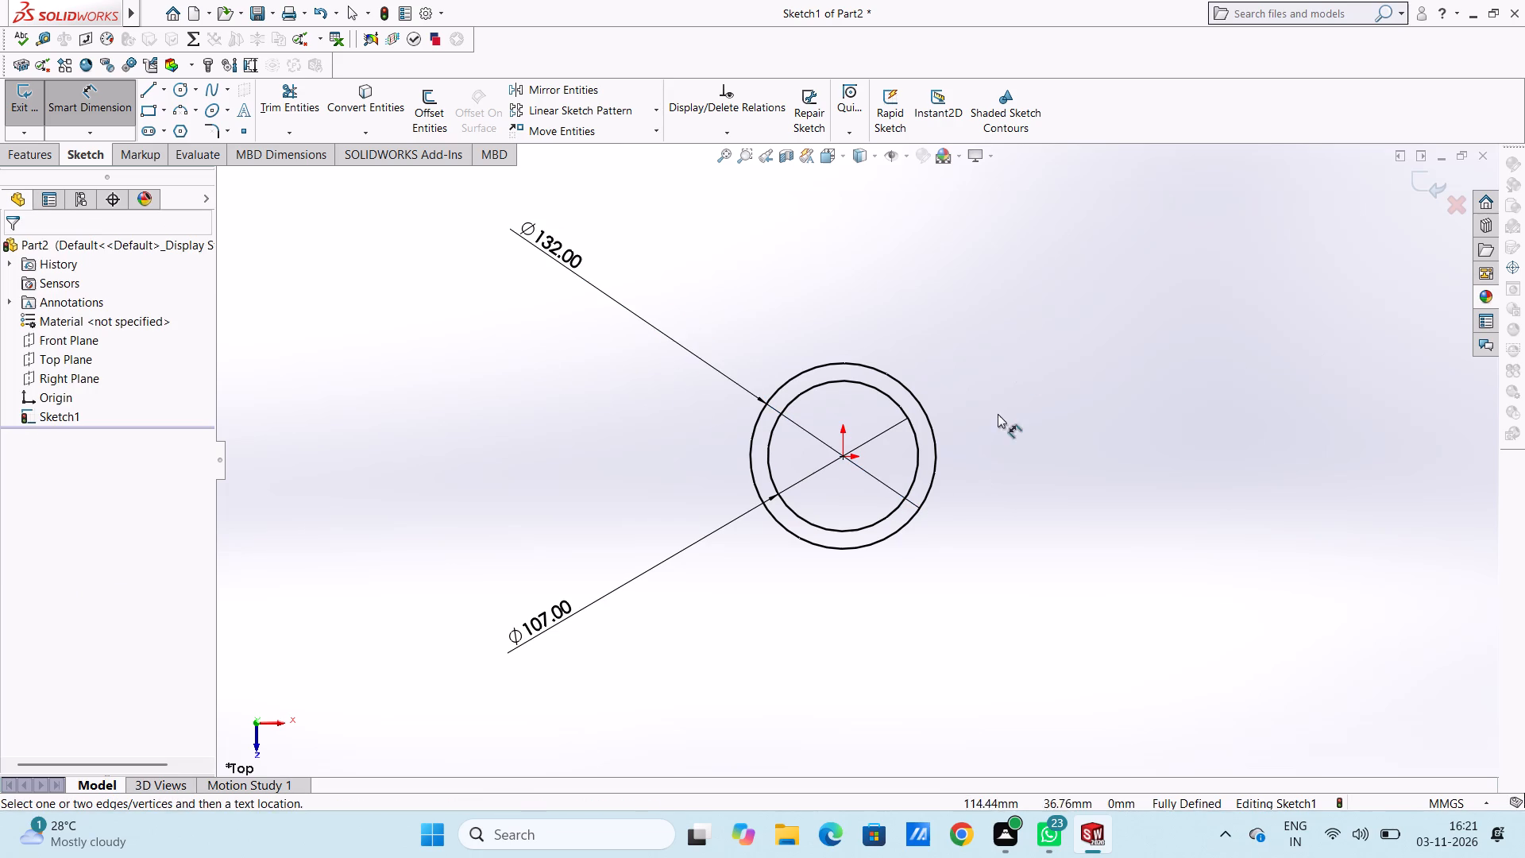
click(80, 121)
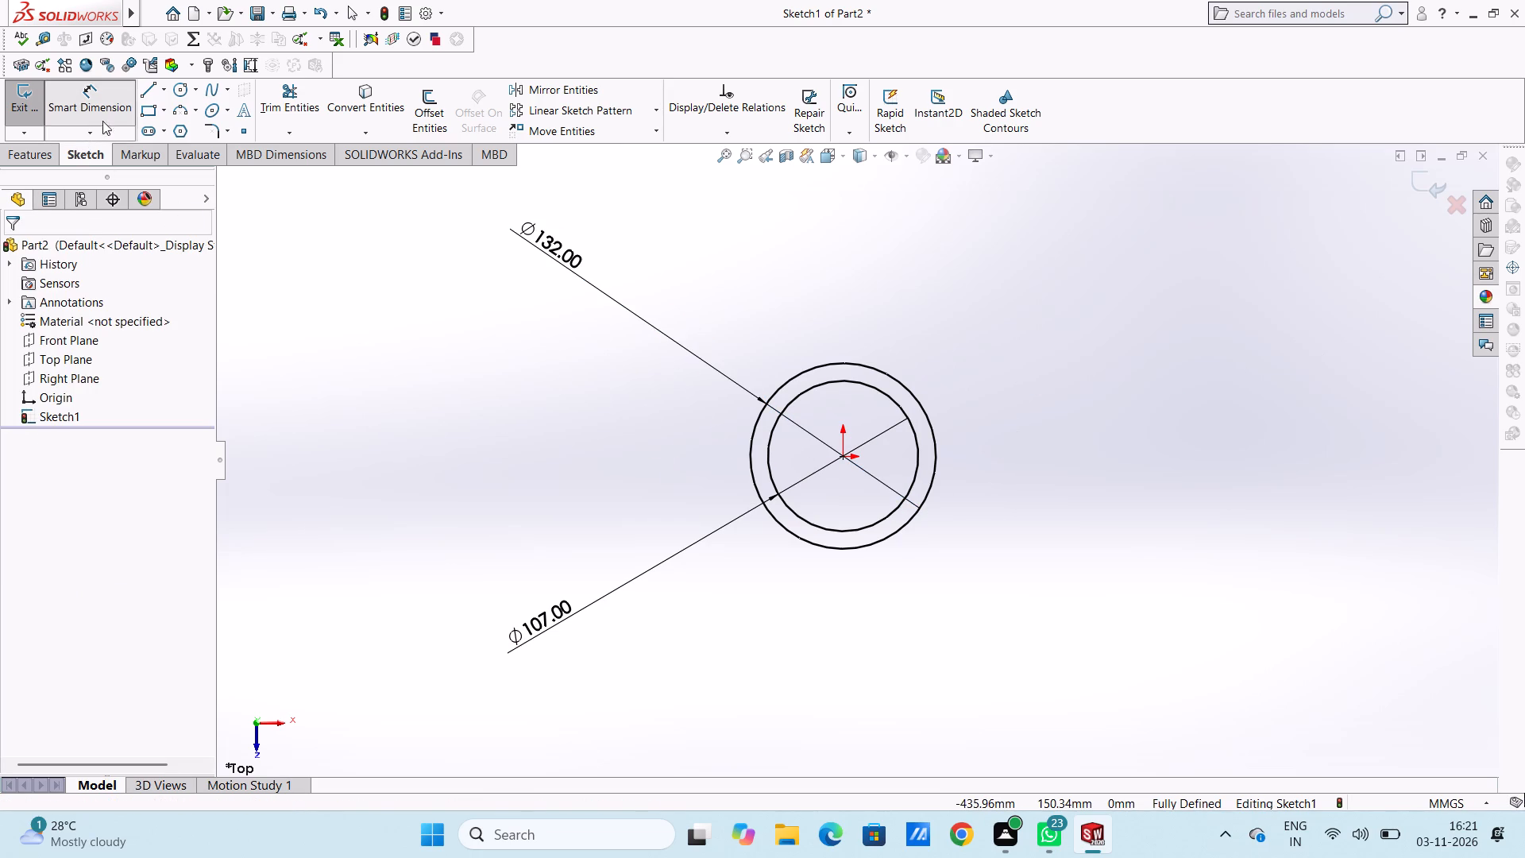
Sketch a small circle of about 7.3 mm radius centred on the top quadrant point of the 107 mm circle.
click(182, 87)
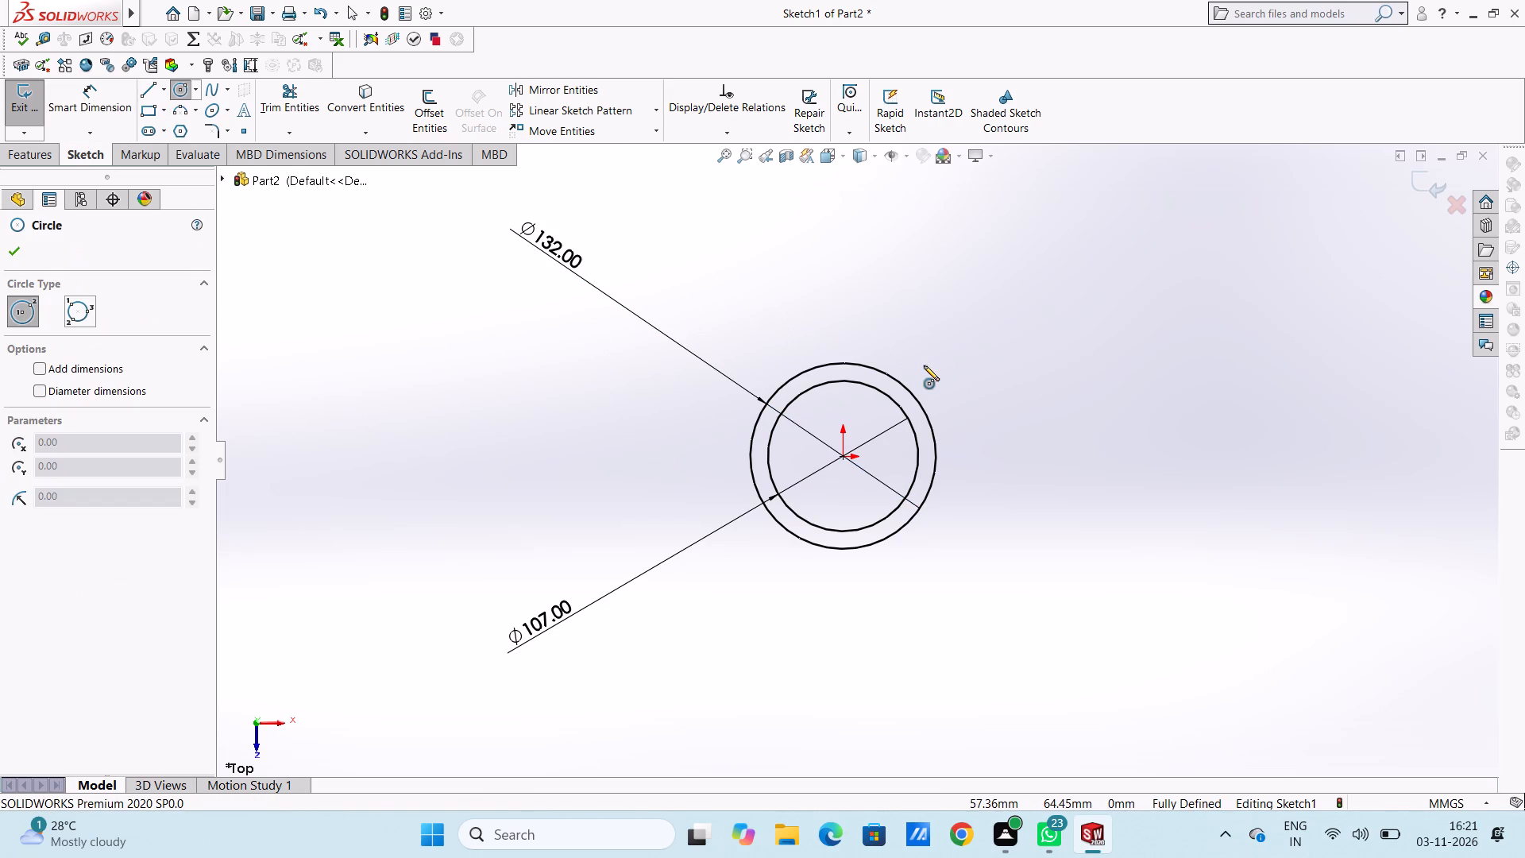
scroll(882, 417, down, 1)
scroll(814, 394, down, 3)
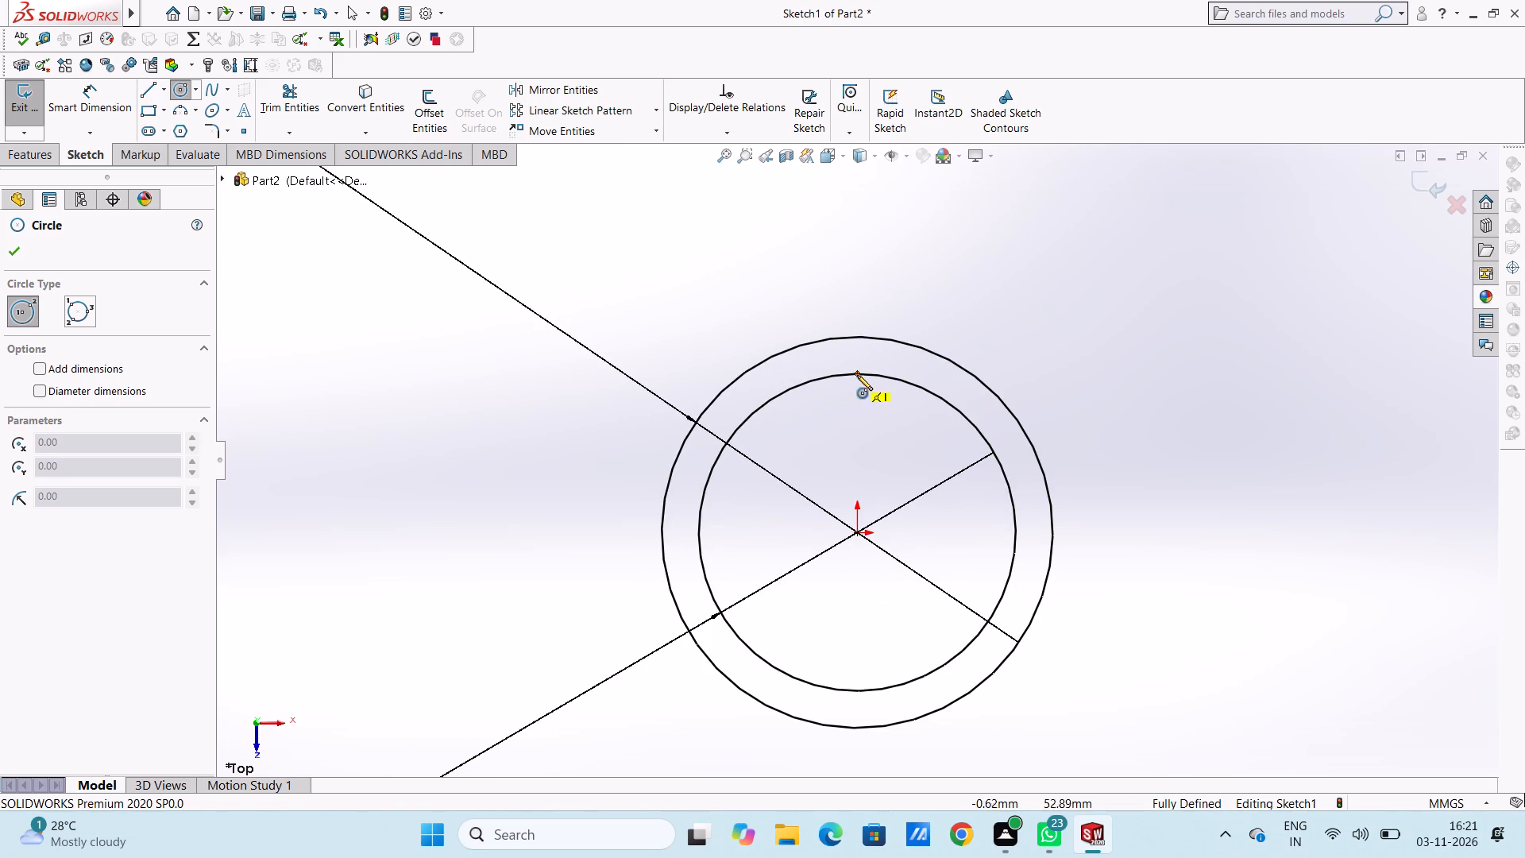
click(857, 374)
click(870, 392)
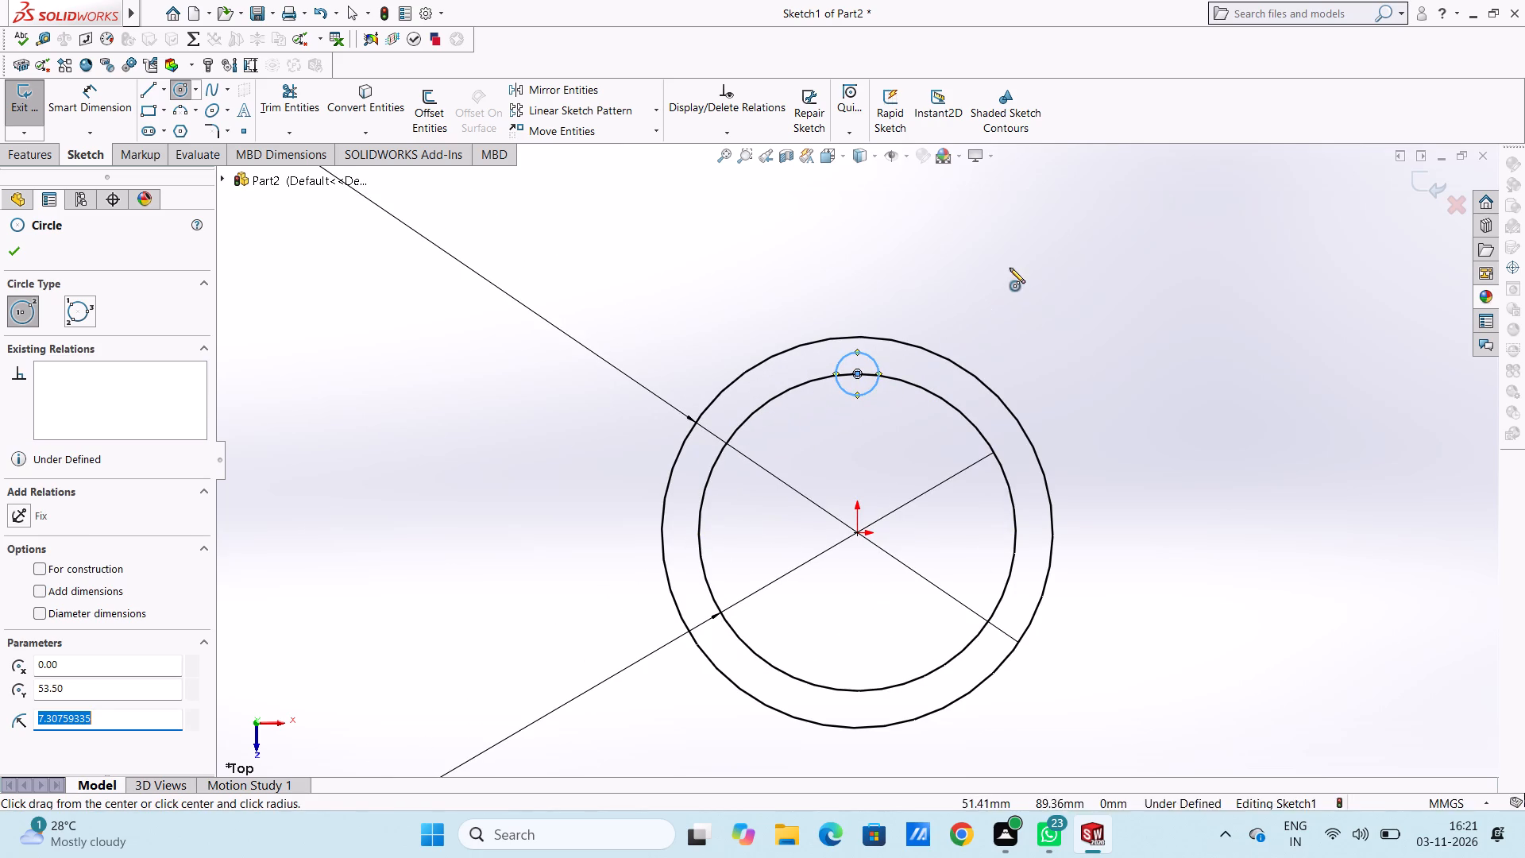
right_click(1010, 268)
click(1037, 288)
click(1032, 288)
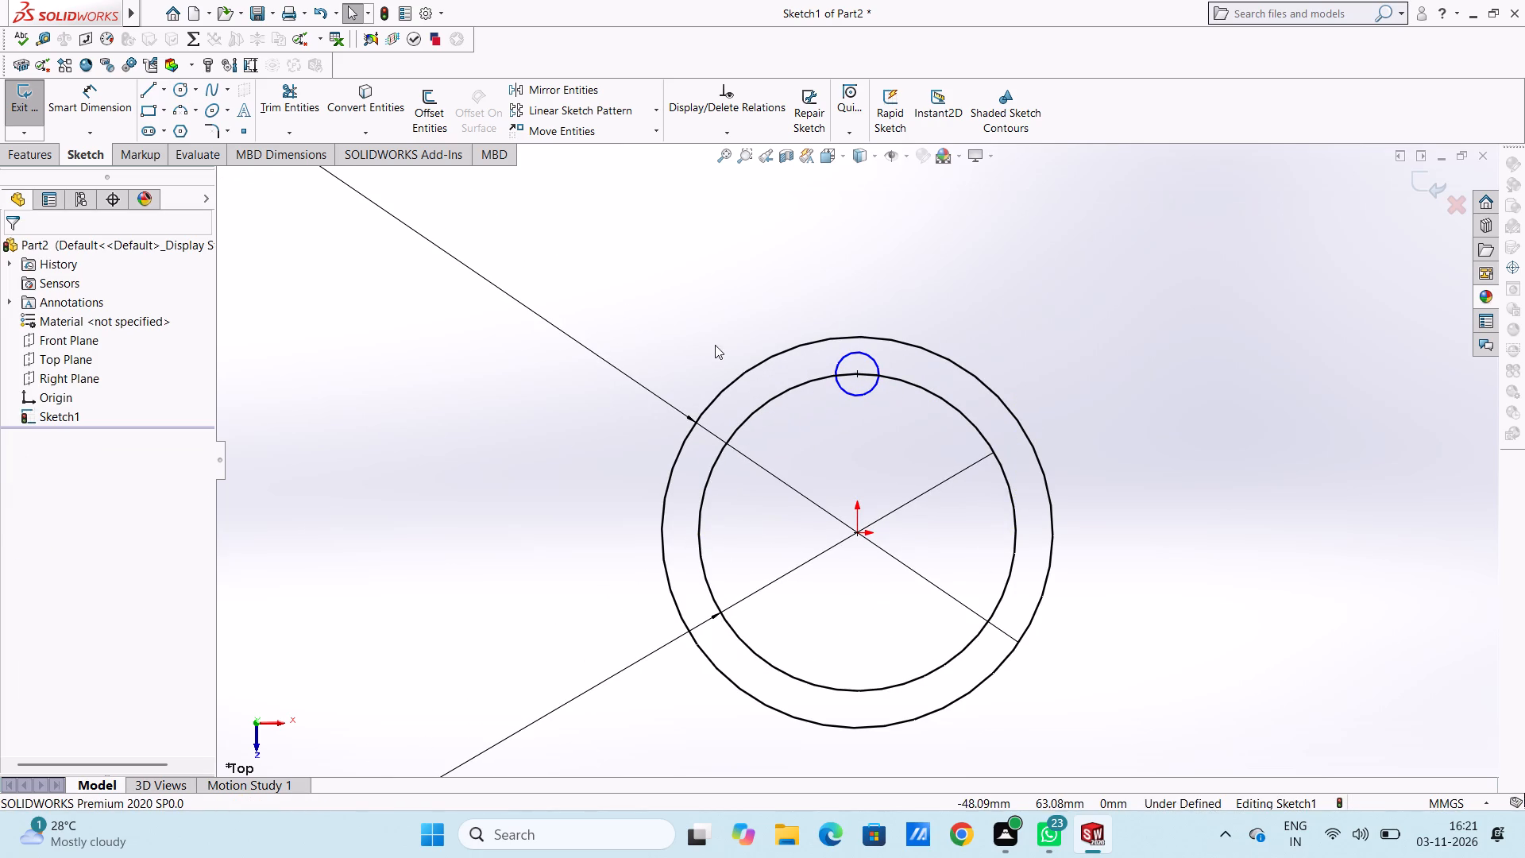
Dimension the small circle's diameter as 12 mm, with the text above and right of it.
click(114, 115)
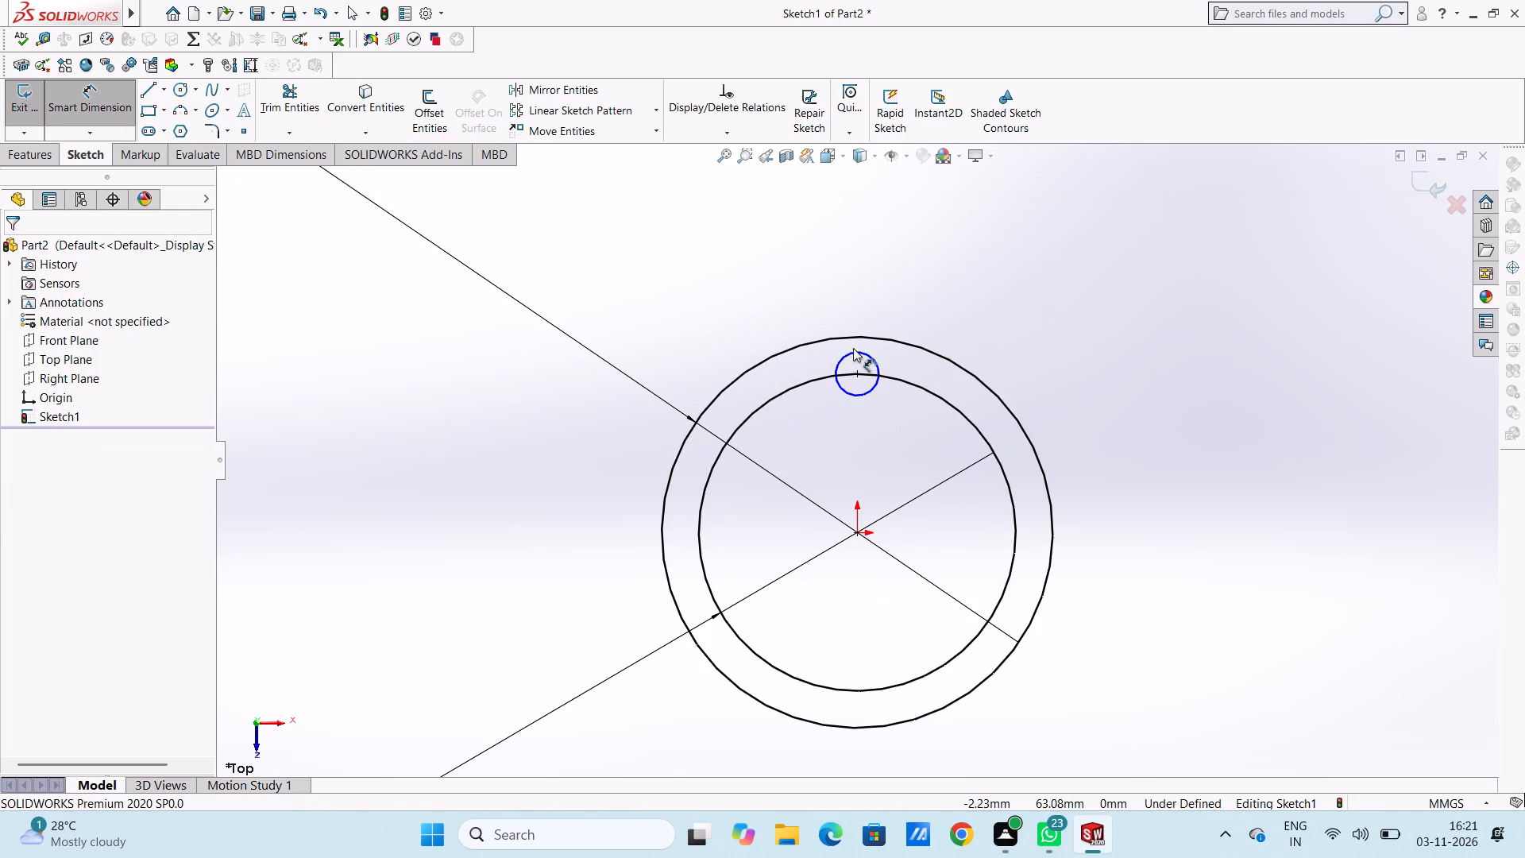
click(855, 352)
click(1196, 249)
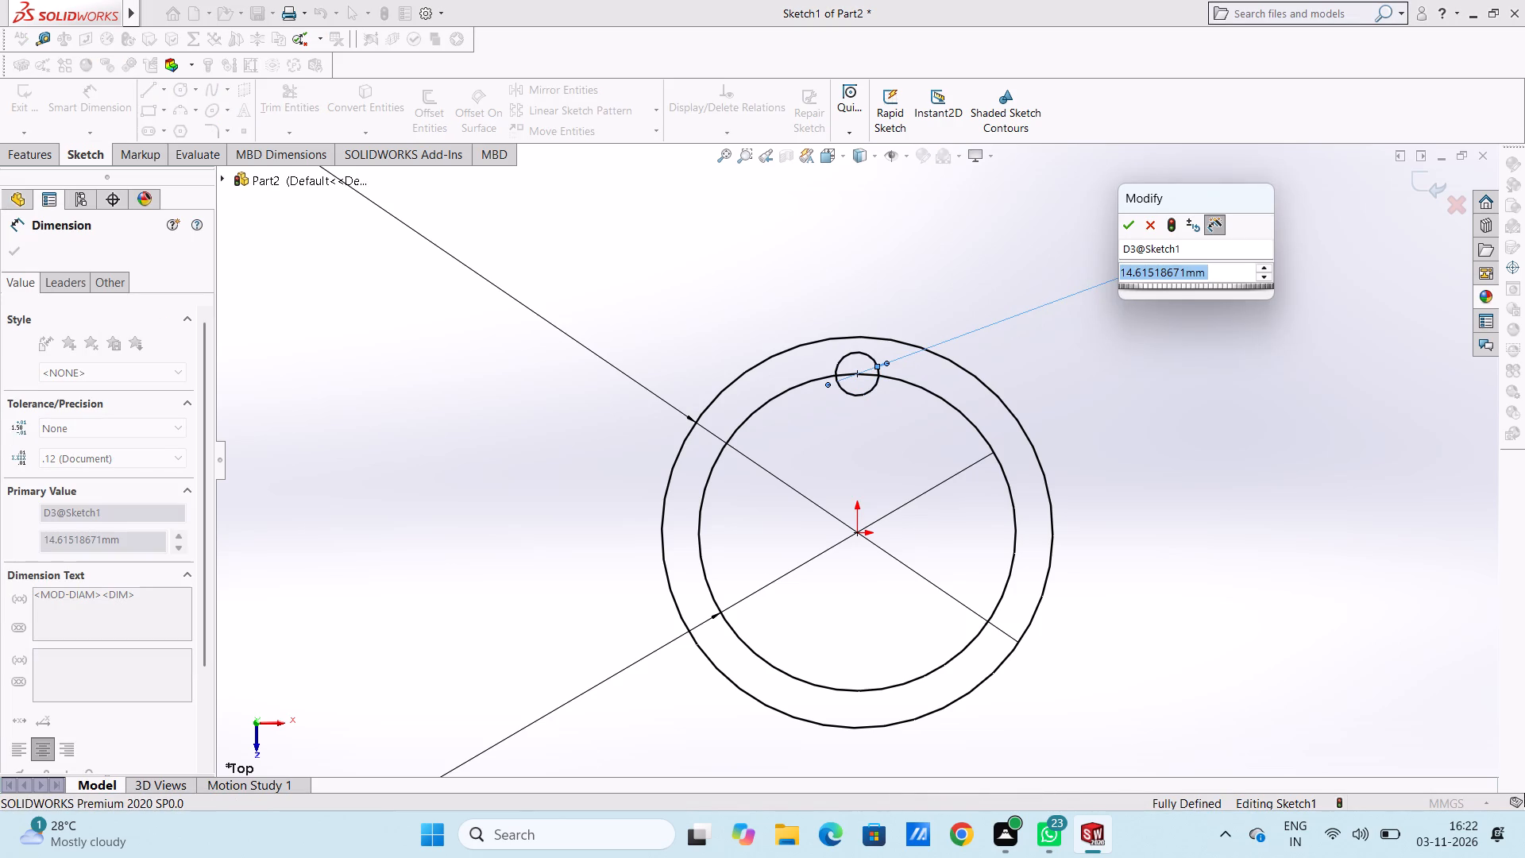
text(12)
key(Return)
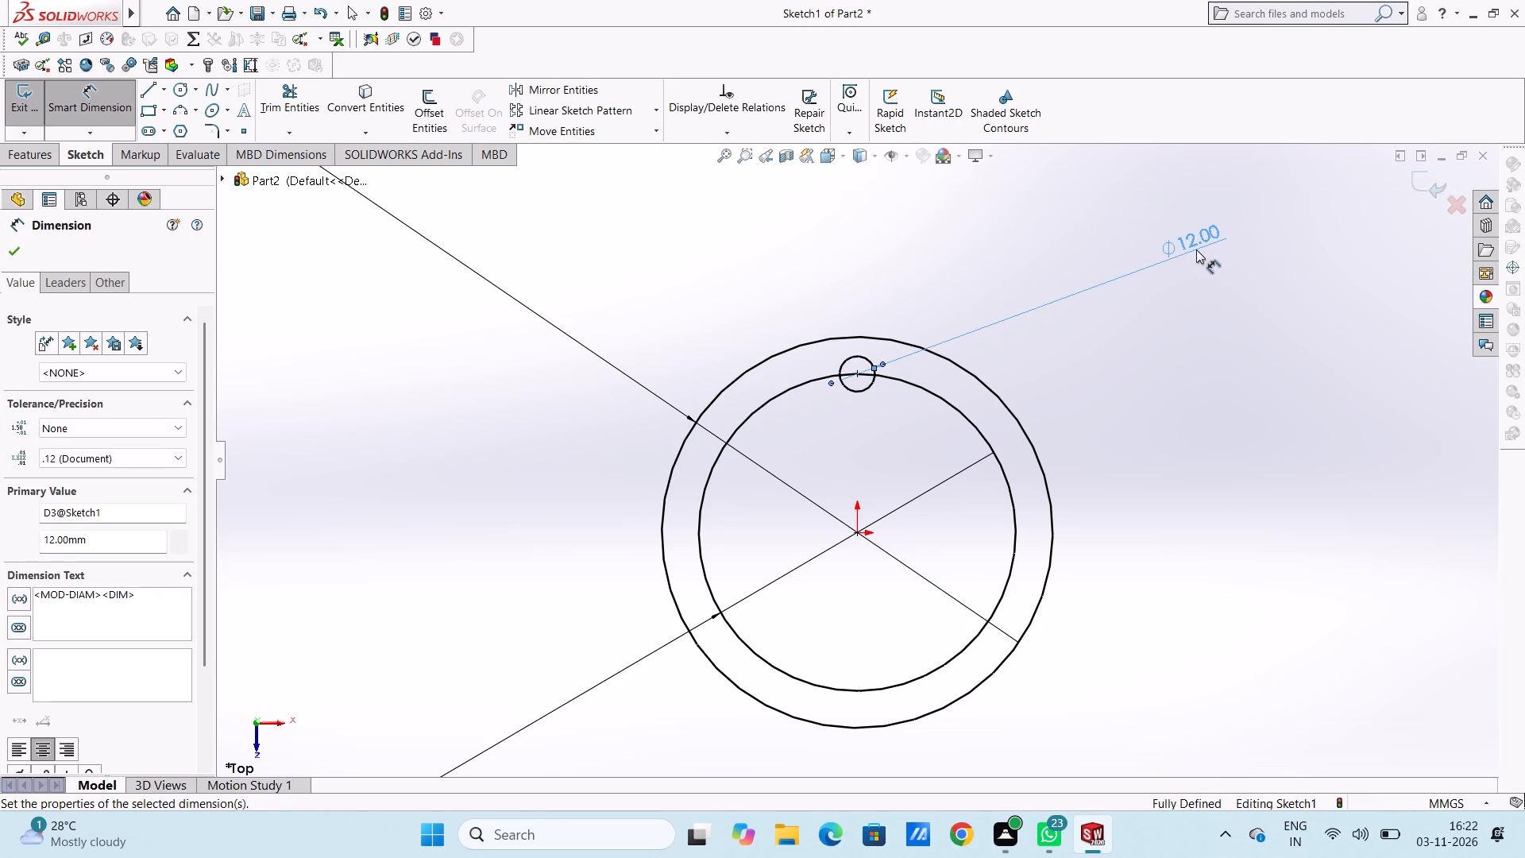
click(1106, 237)
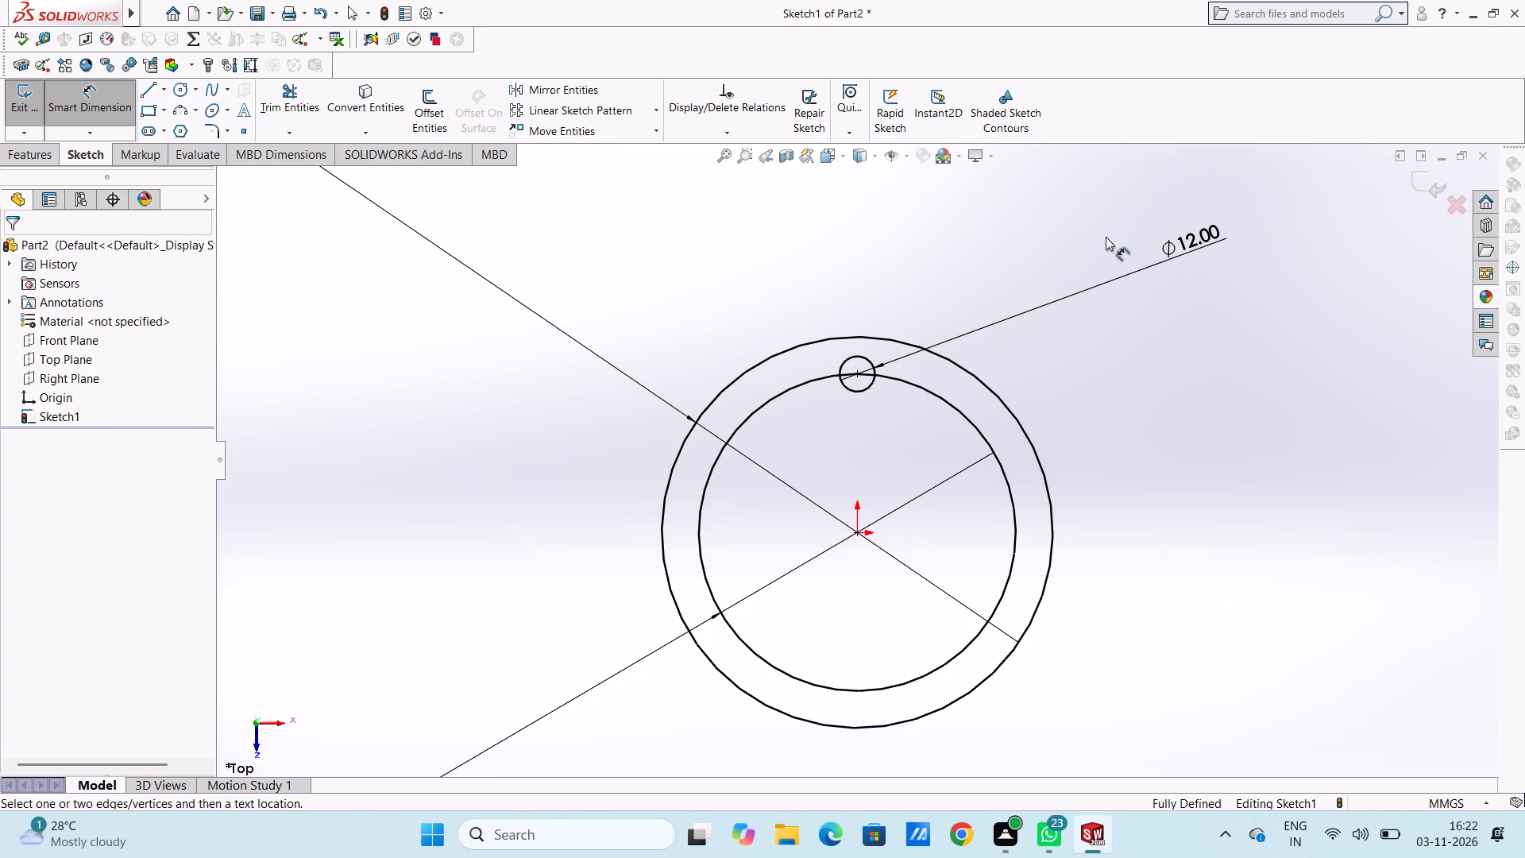
scroll(1011, 241, up, 3)
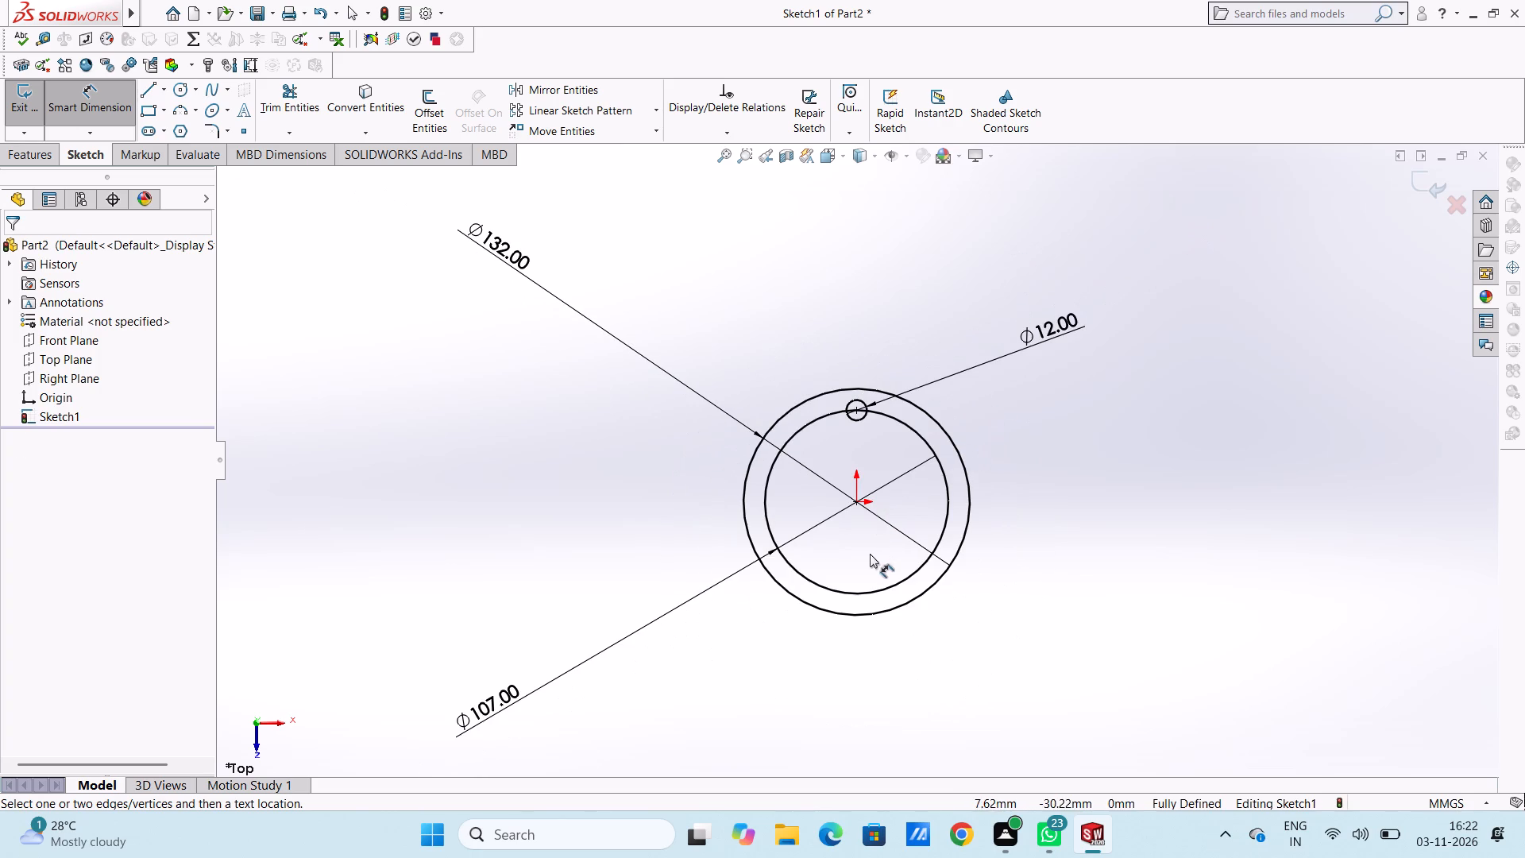
scroll(870, 552, down, 1)
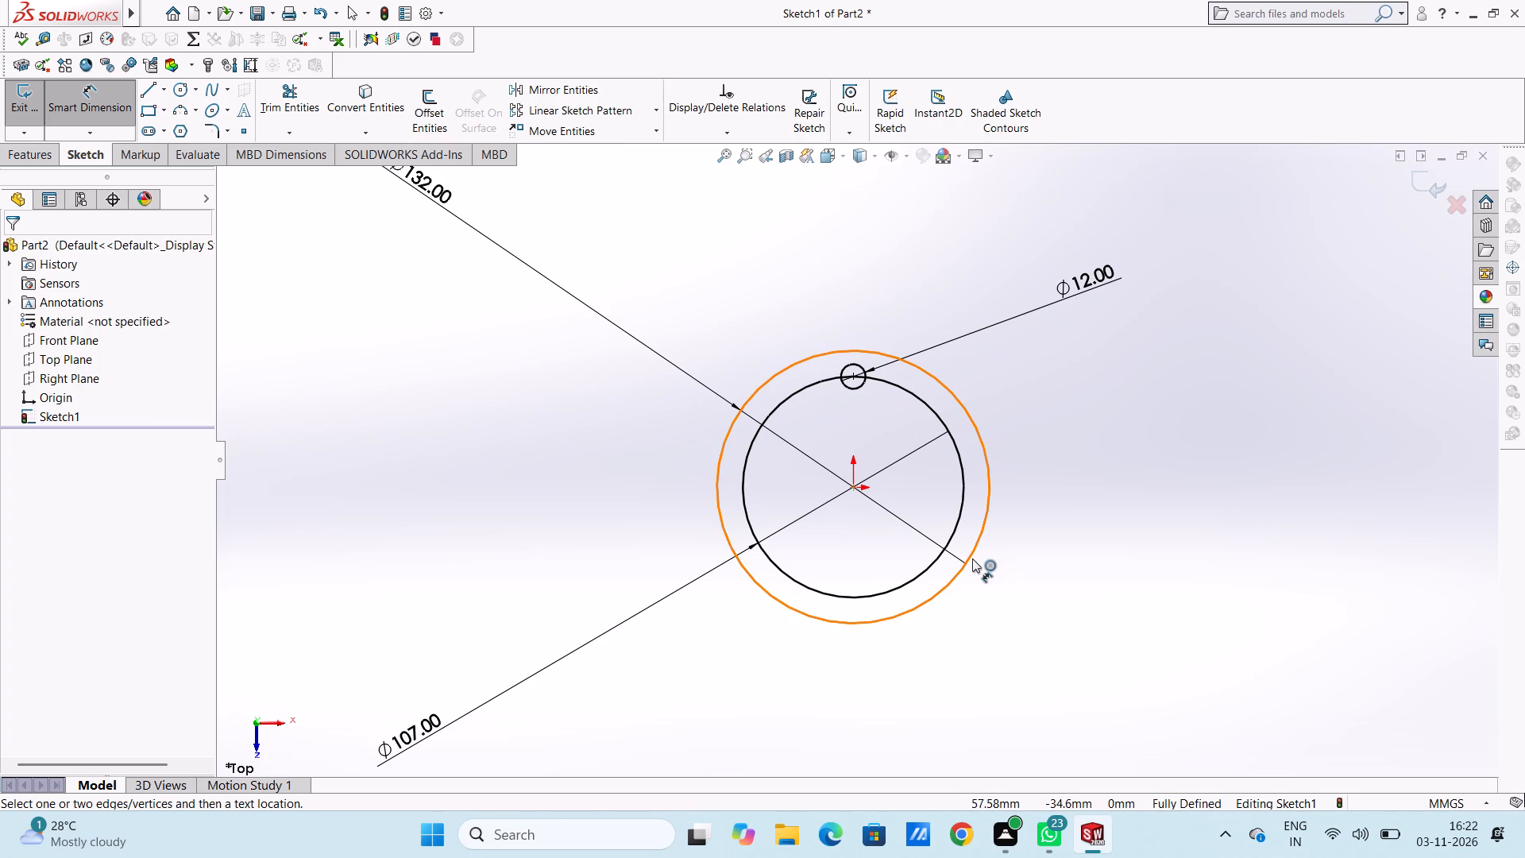
click(87, 117)
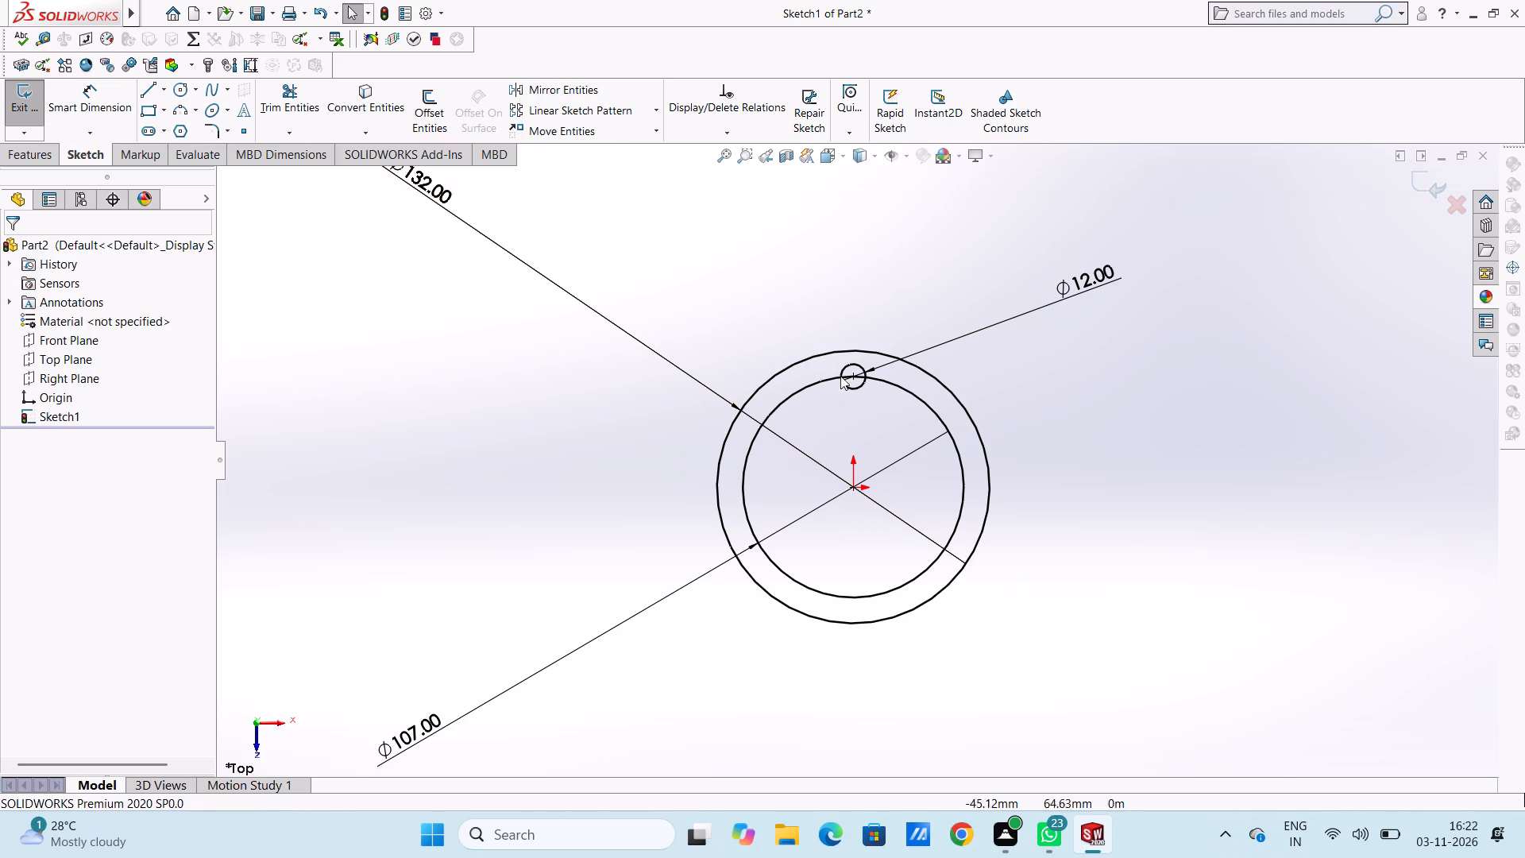
Create a circular sketch pattern of the 12 mm circle around the origin with 3 equally spaced instances over 360 degrees.
click(855, 389)
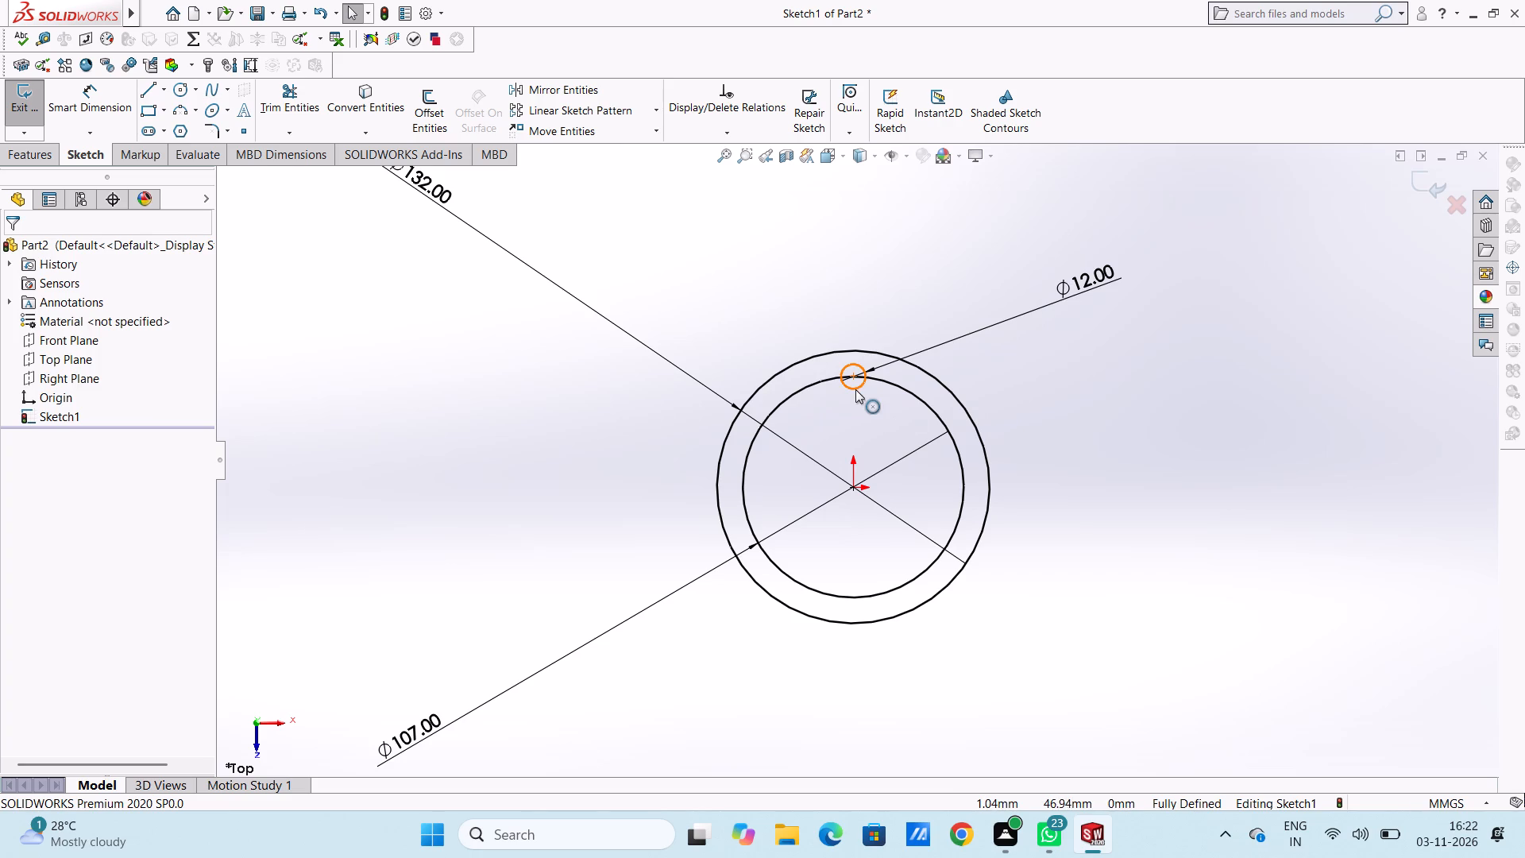
click(658, 108)
click(655, 151)
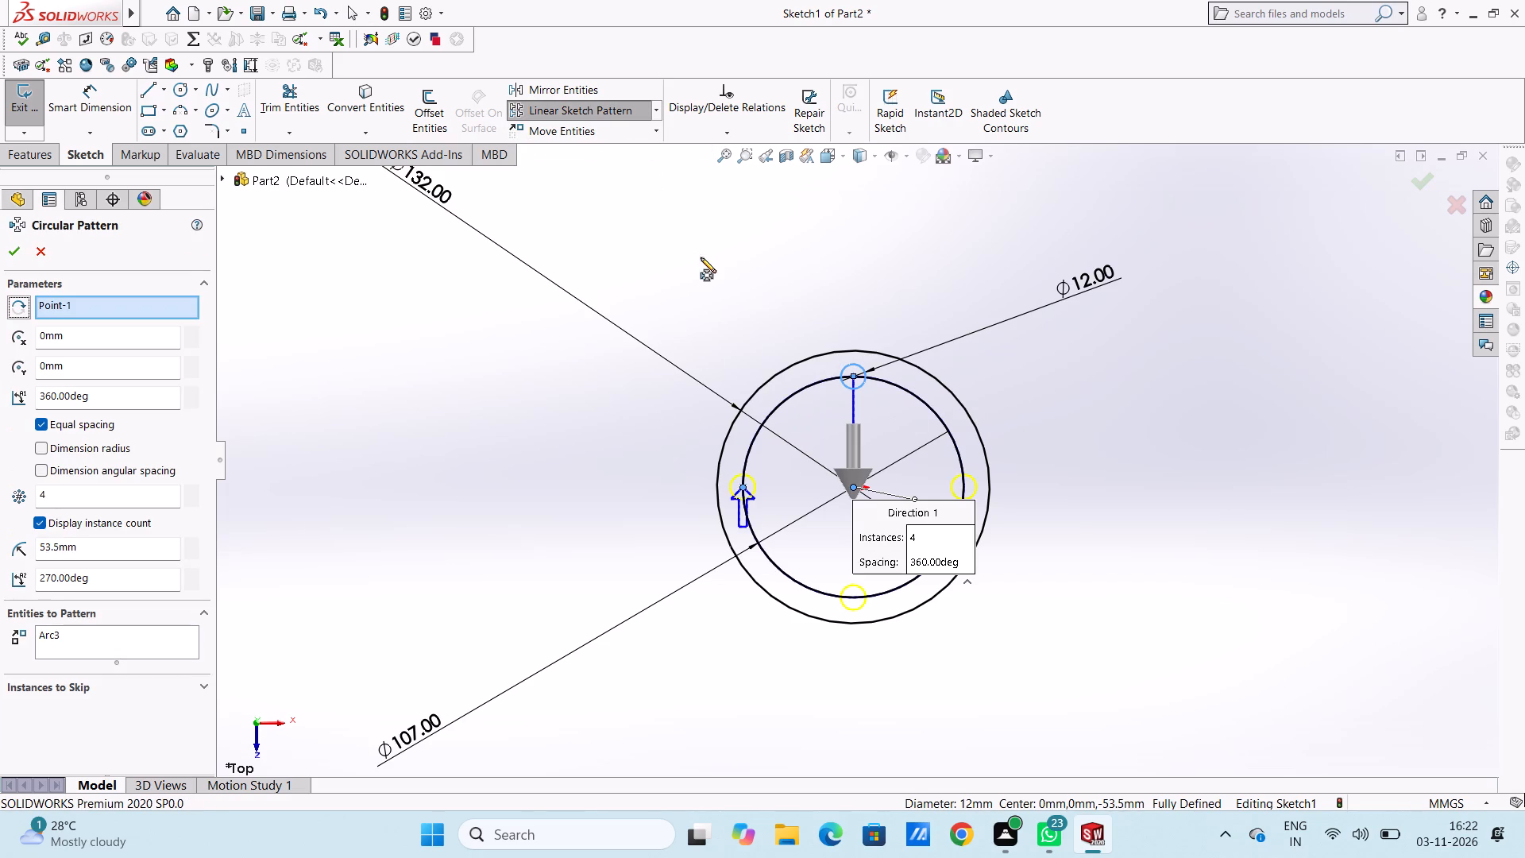
double_click(133, 497)
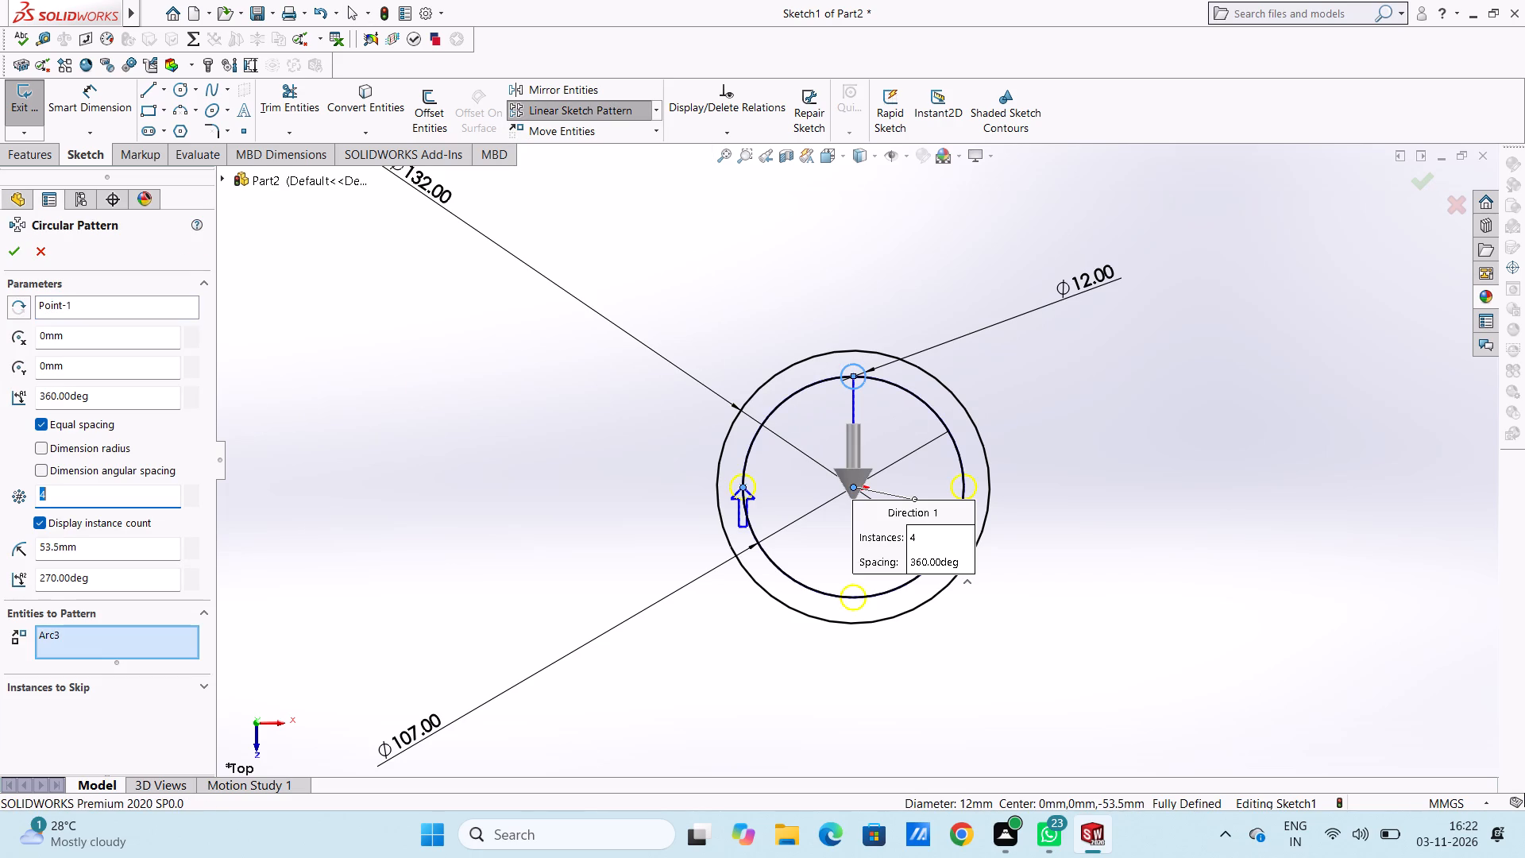
key(3)
key(Return)
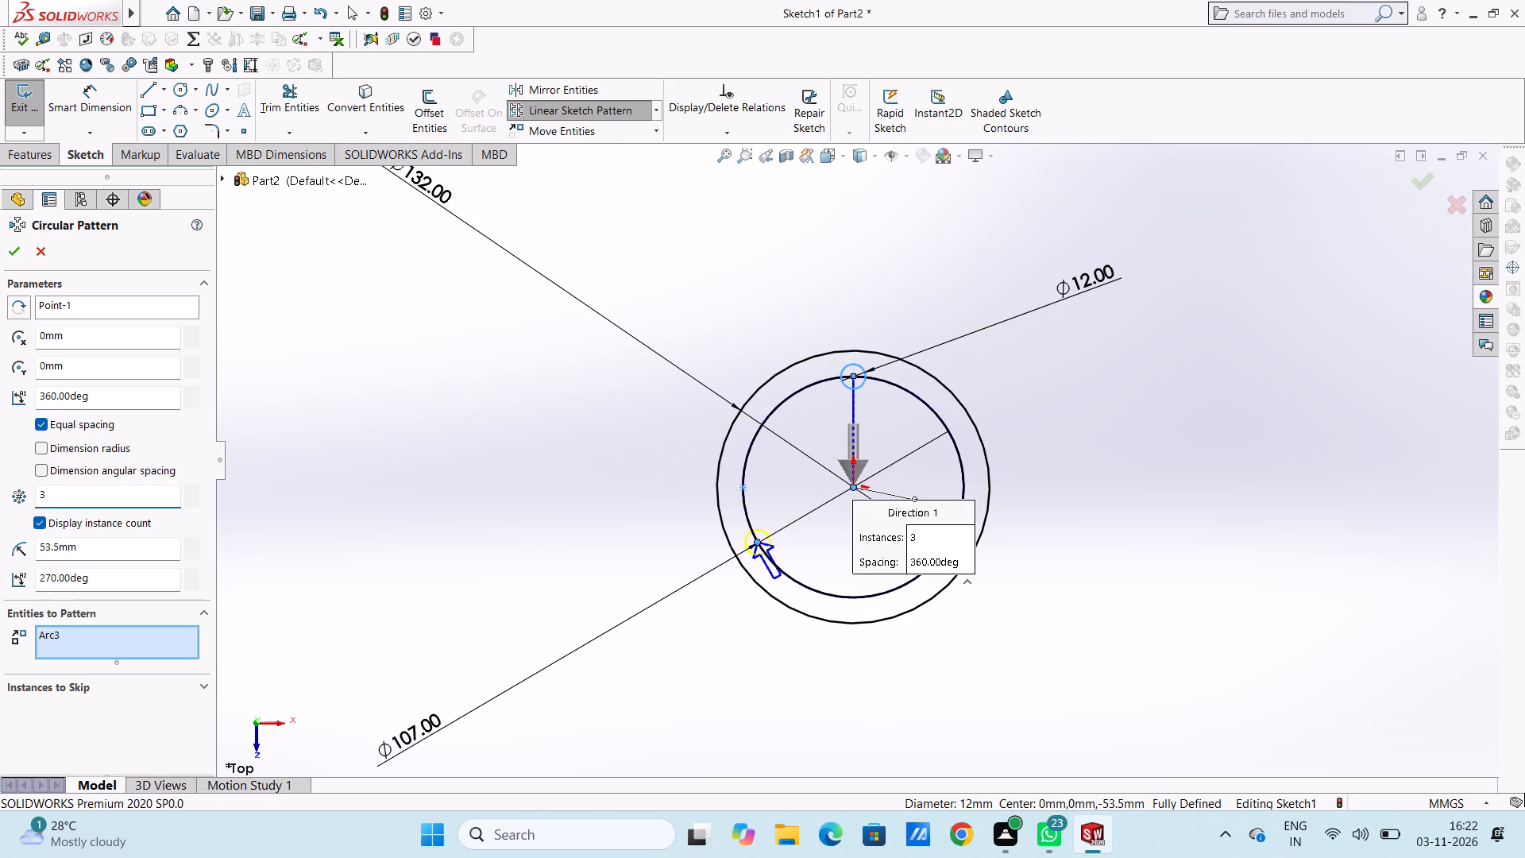
click(8, 255)
click(596, 387)
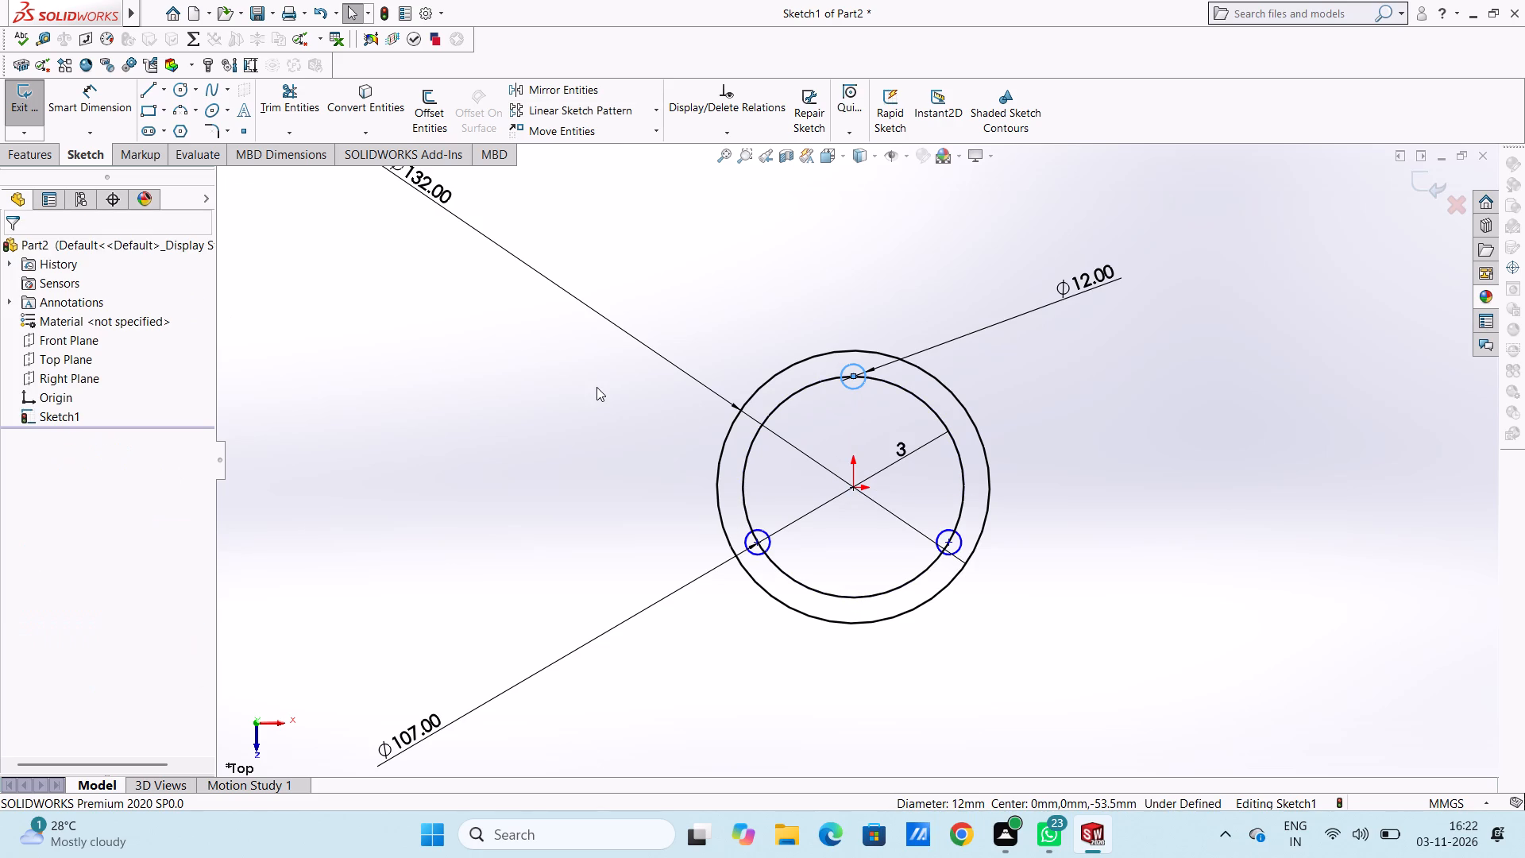
Delete the 107 mm diameter circle from the sketch.
scroll(1004, 470, up, 4)
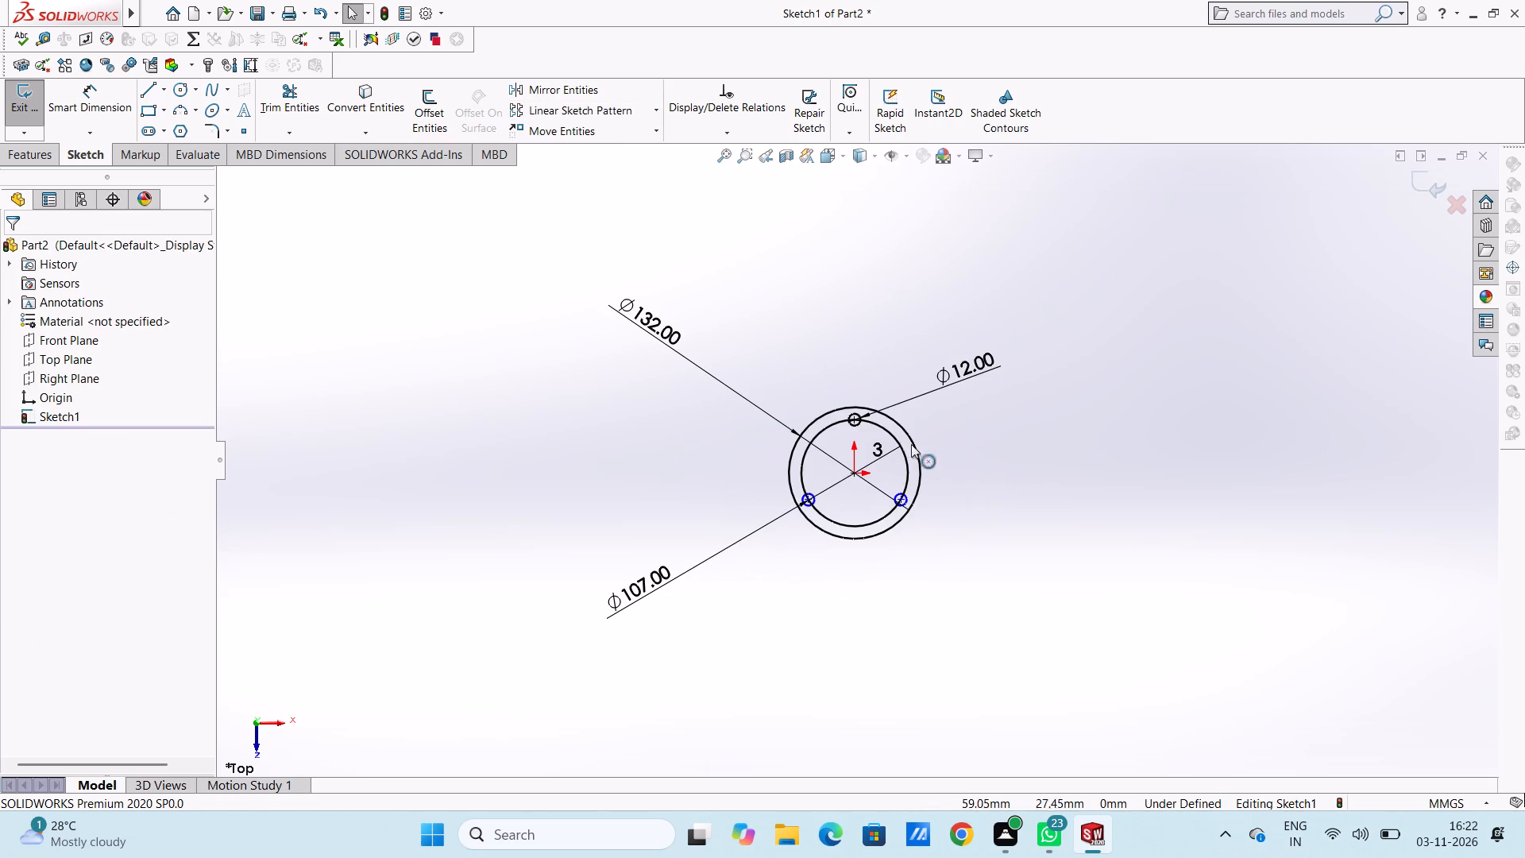
click(894, 439)
right_click(833, 277)
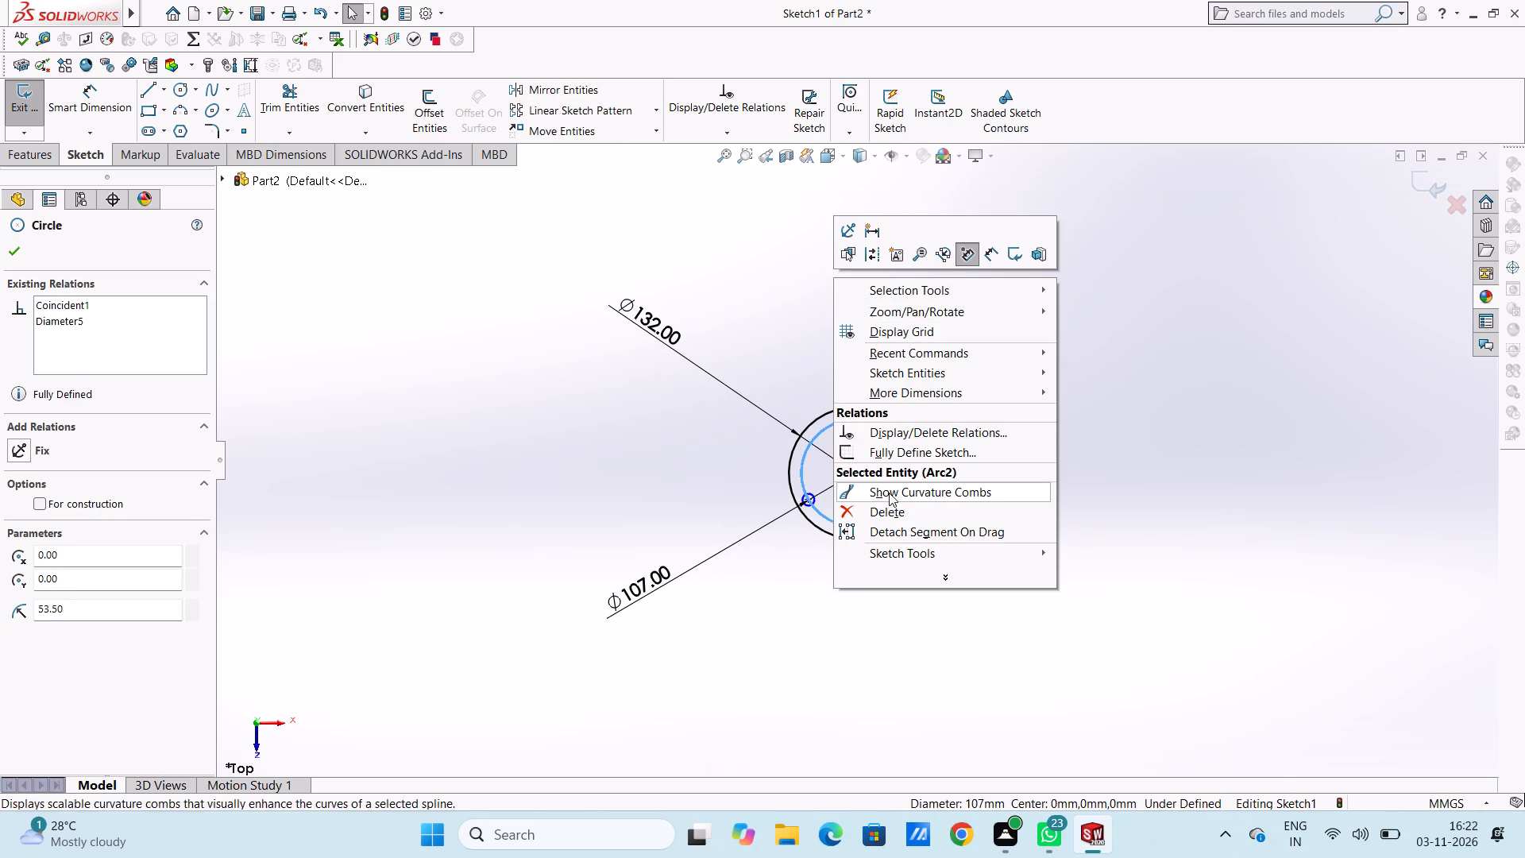
click(891, 503)
click(656, 414)
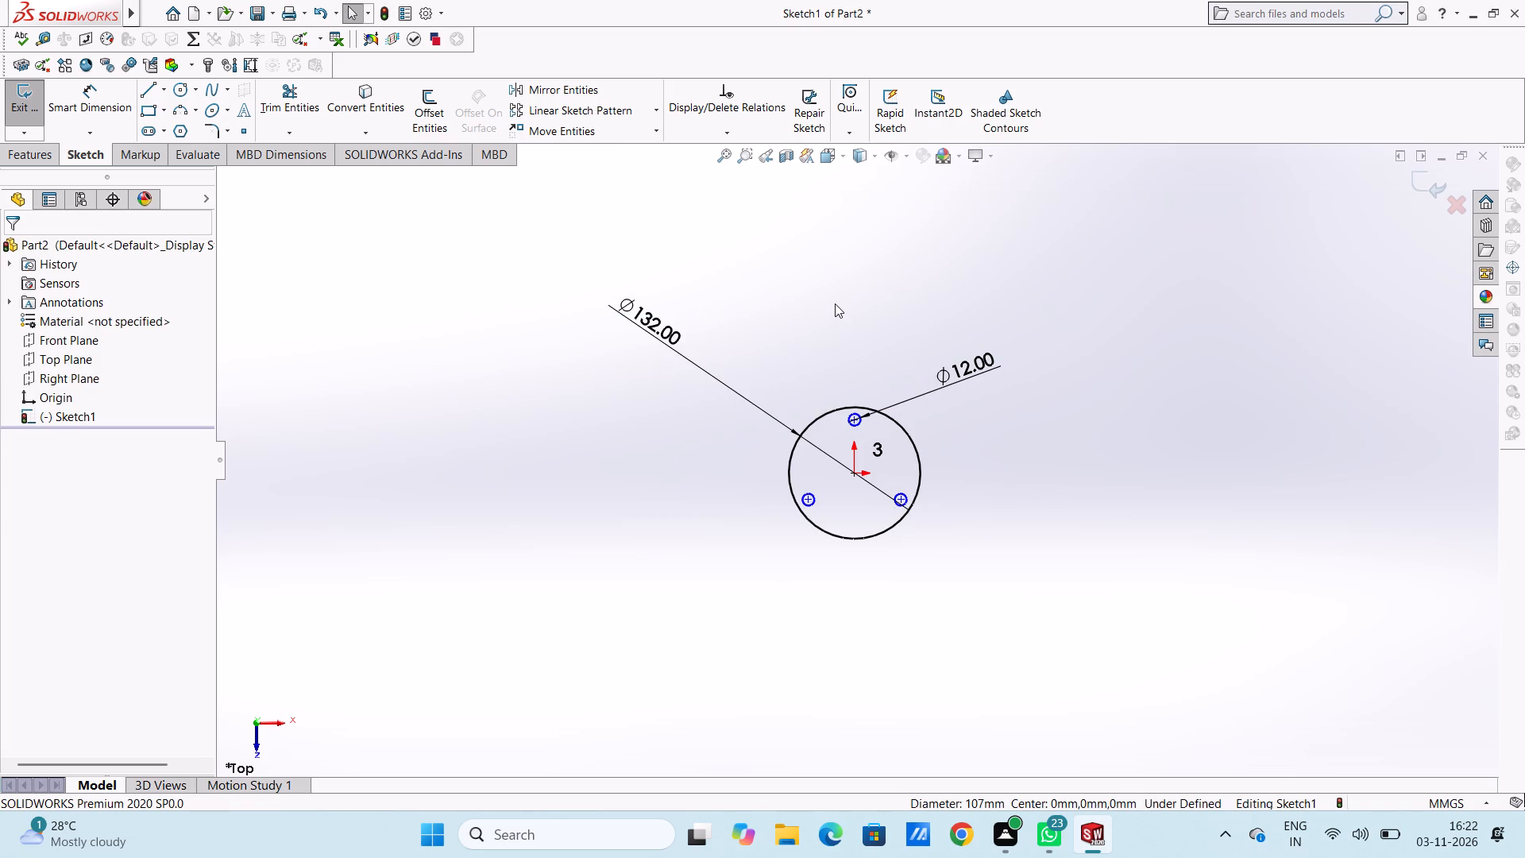
Dimension the vertical distance between the origin and the top 12 mm circle's centre, with the text far left of the circles.
scroll(874, 493, down, 1)
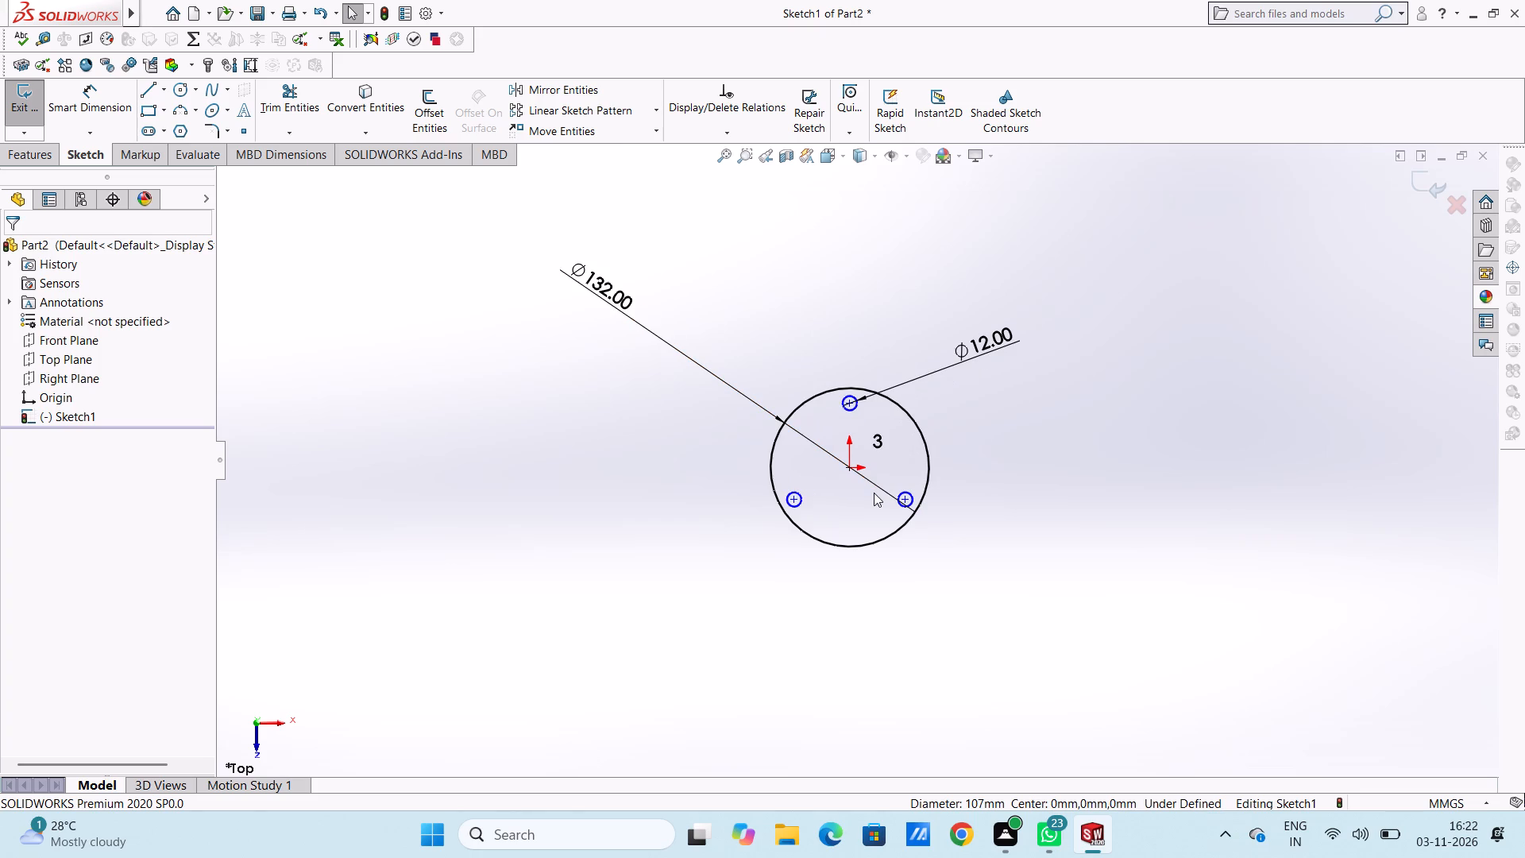
scroll(879, 496, down, 2)
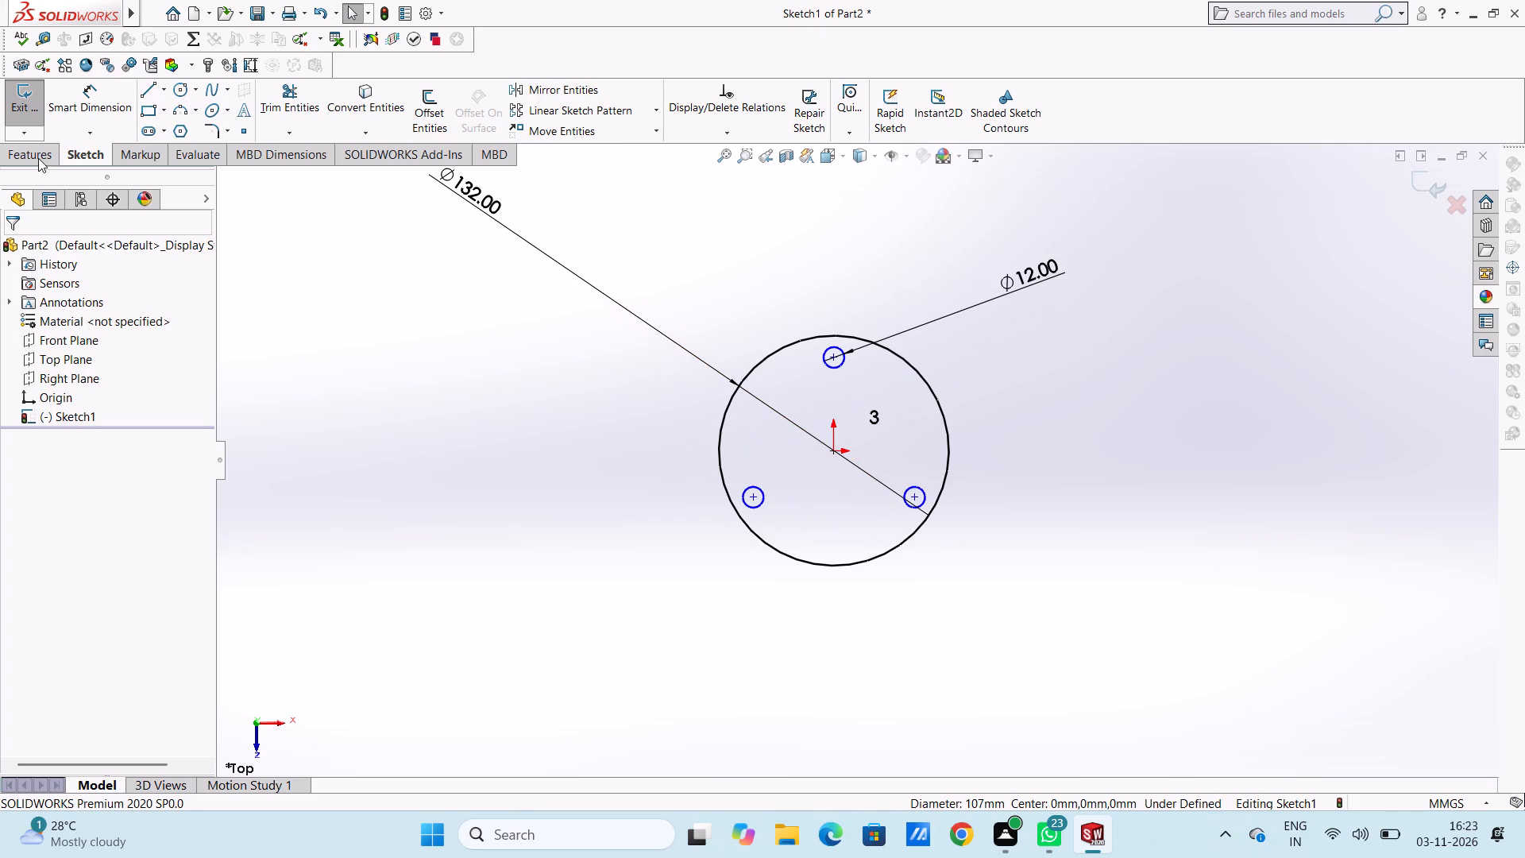
click(75, 104)
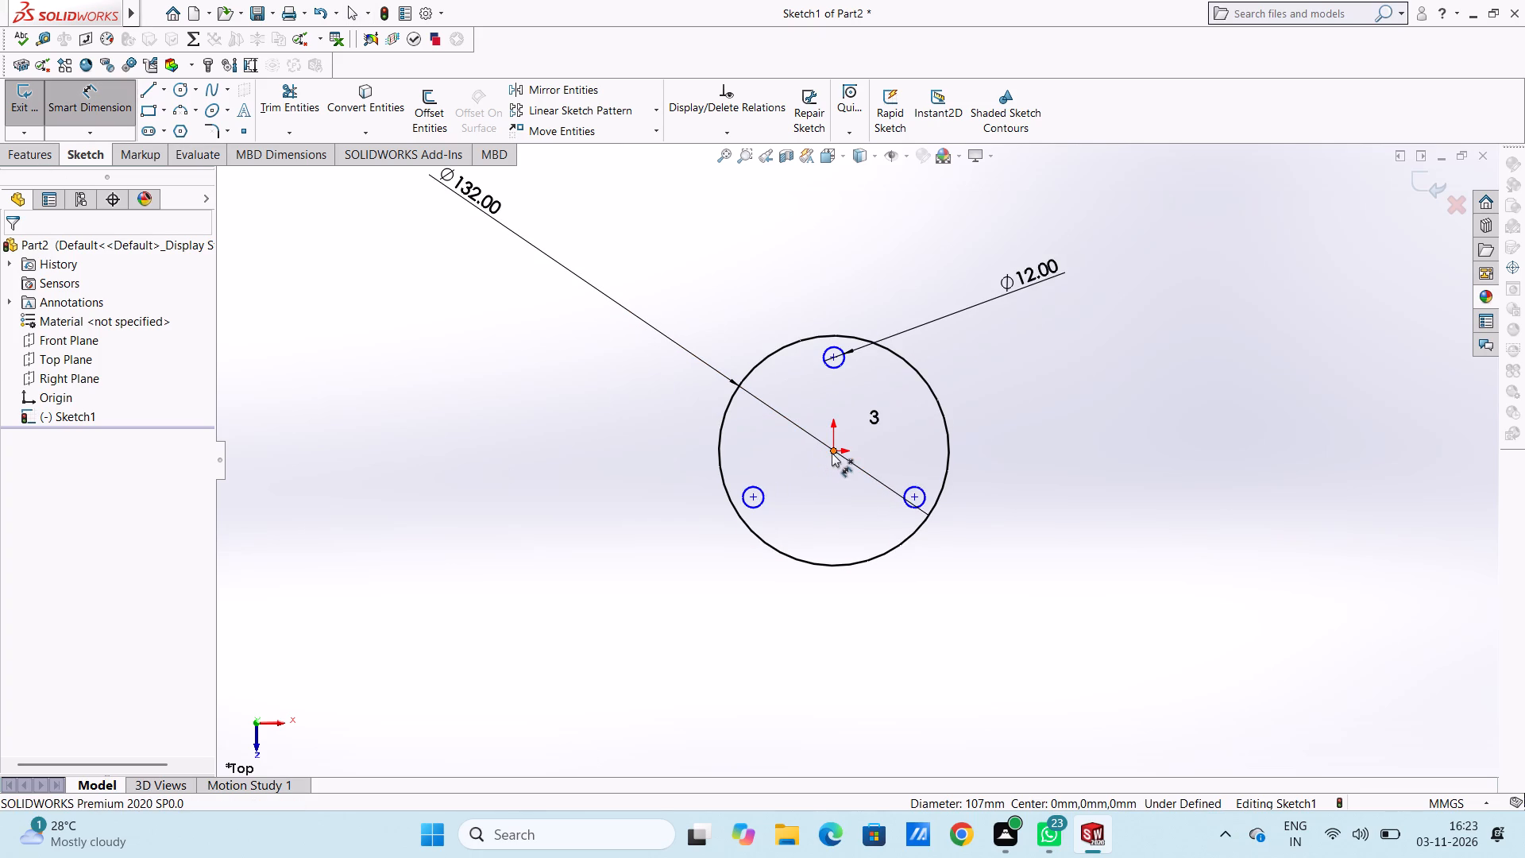
click(832, 452)
click(835, 352)
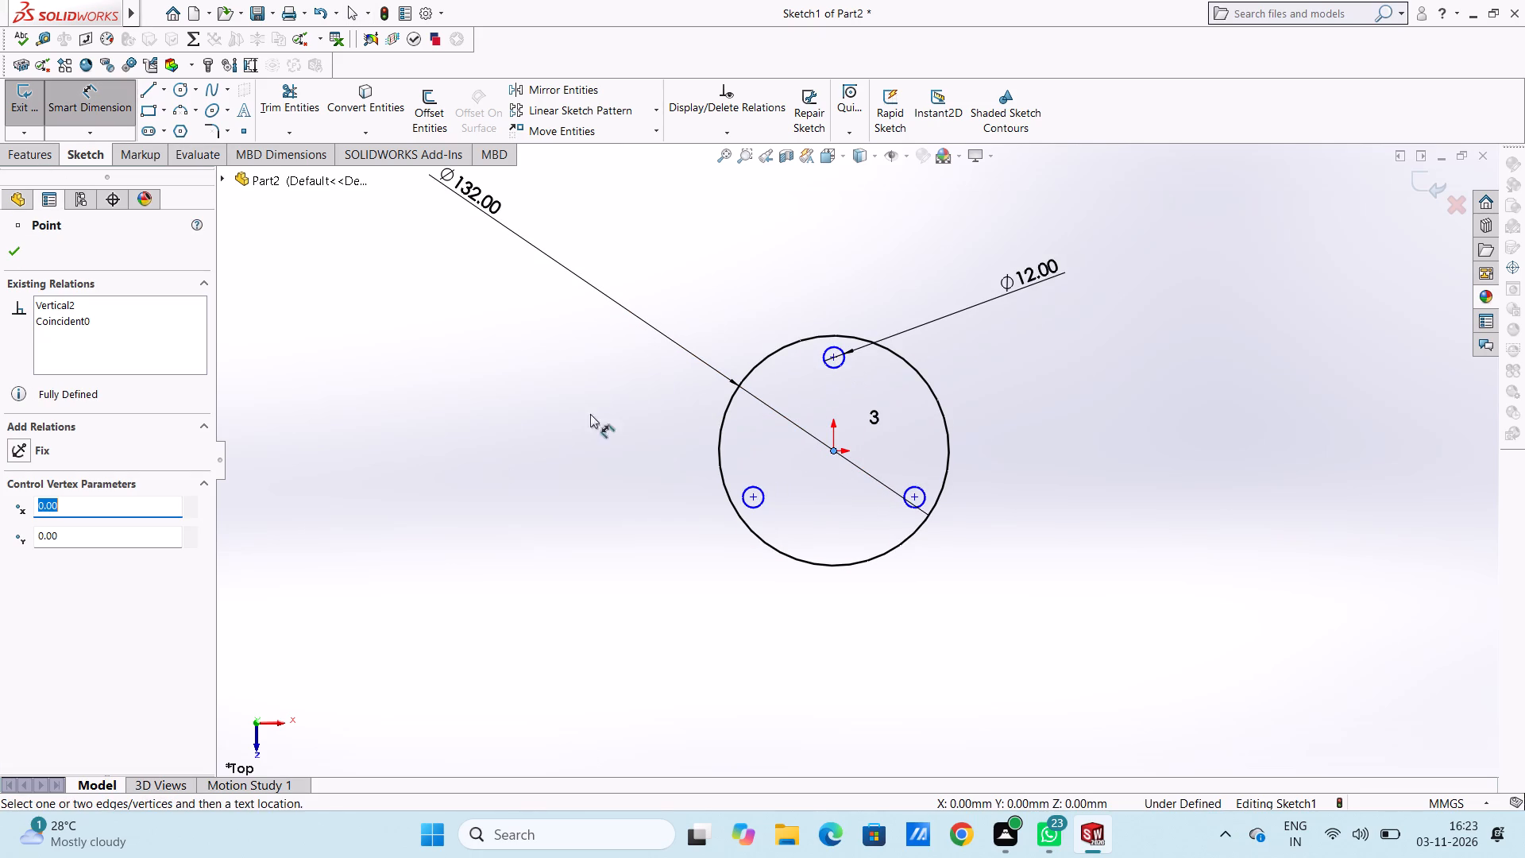
click(834, 357)
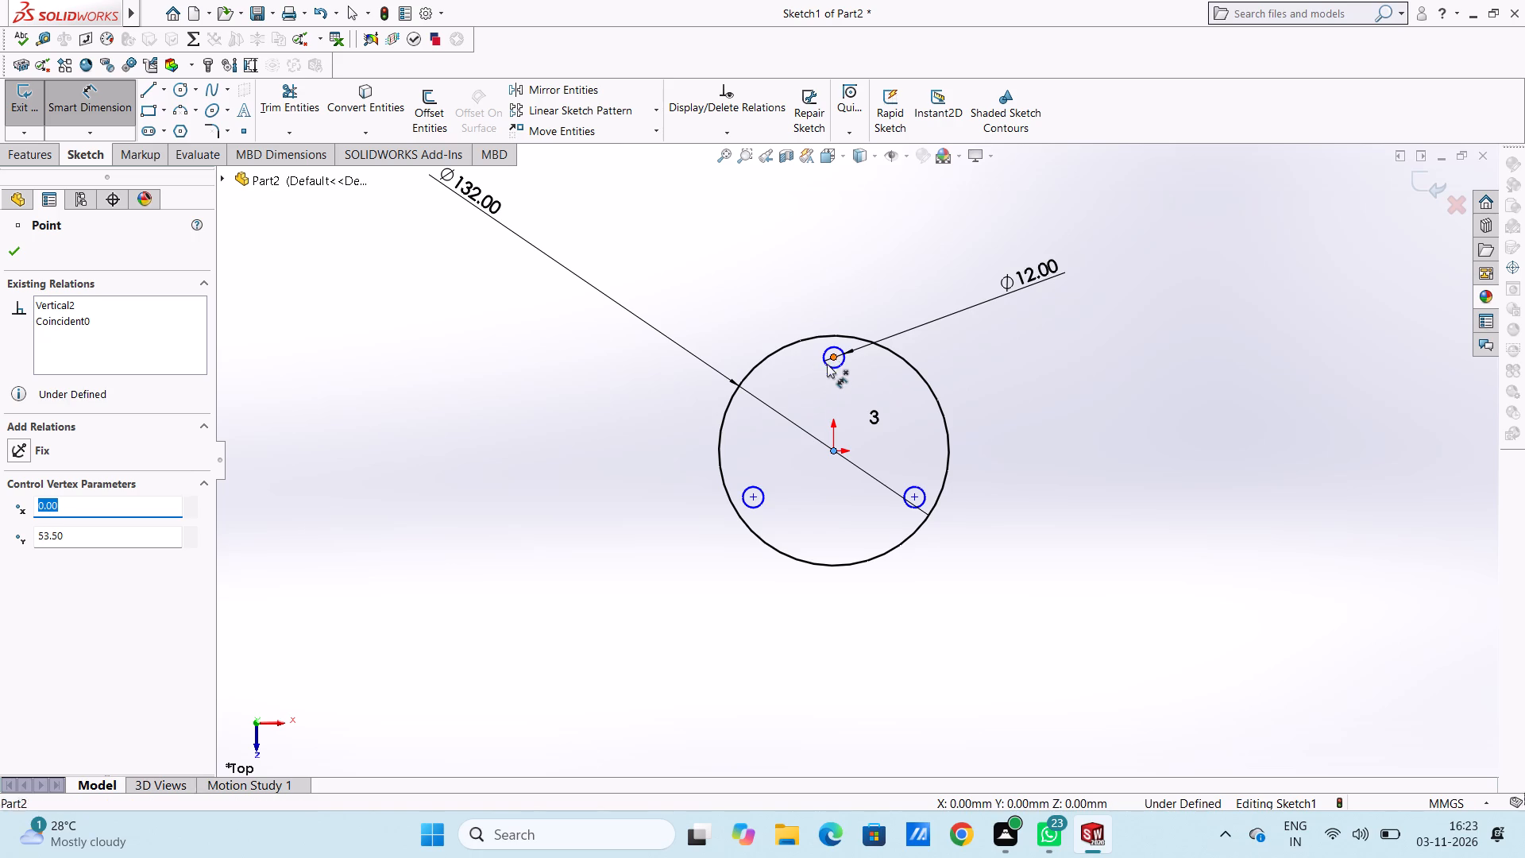
scroll(487, 413, up, 4)
click(362, 415)
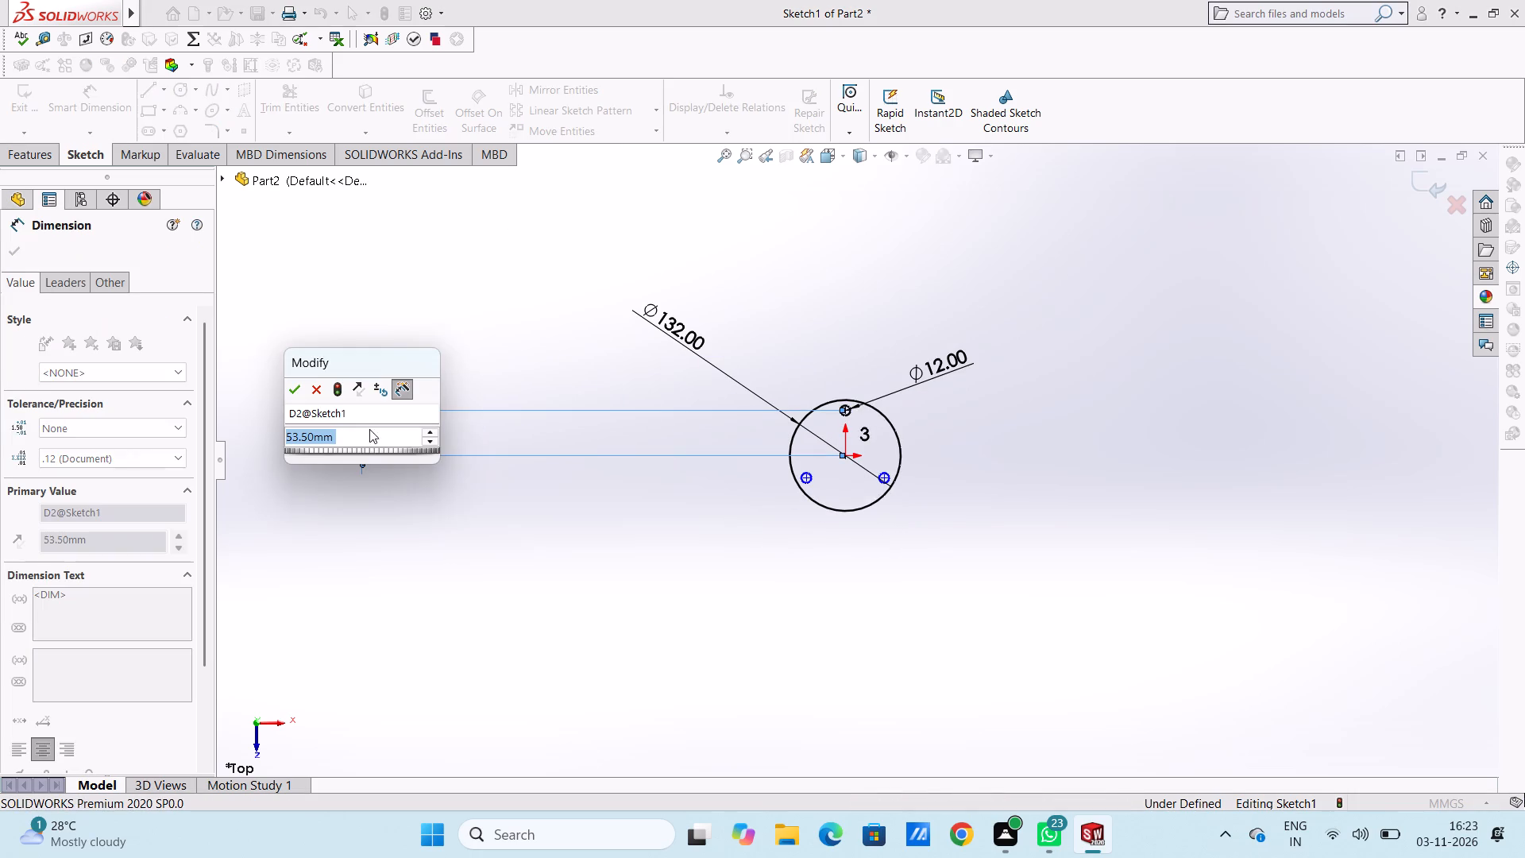
click(291, 386)
click(433, 316)
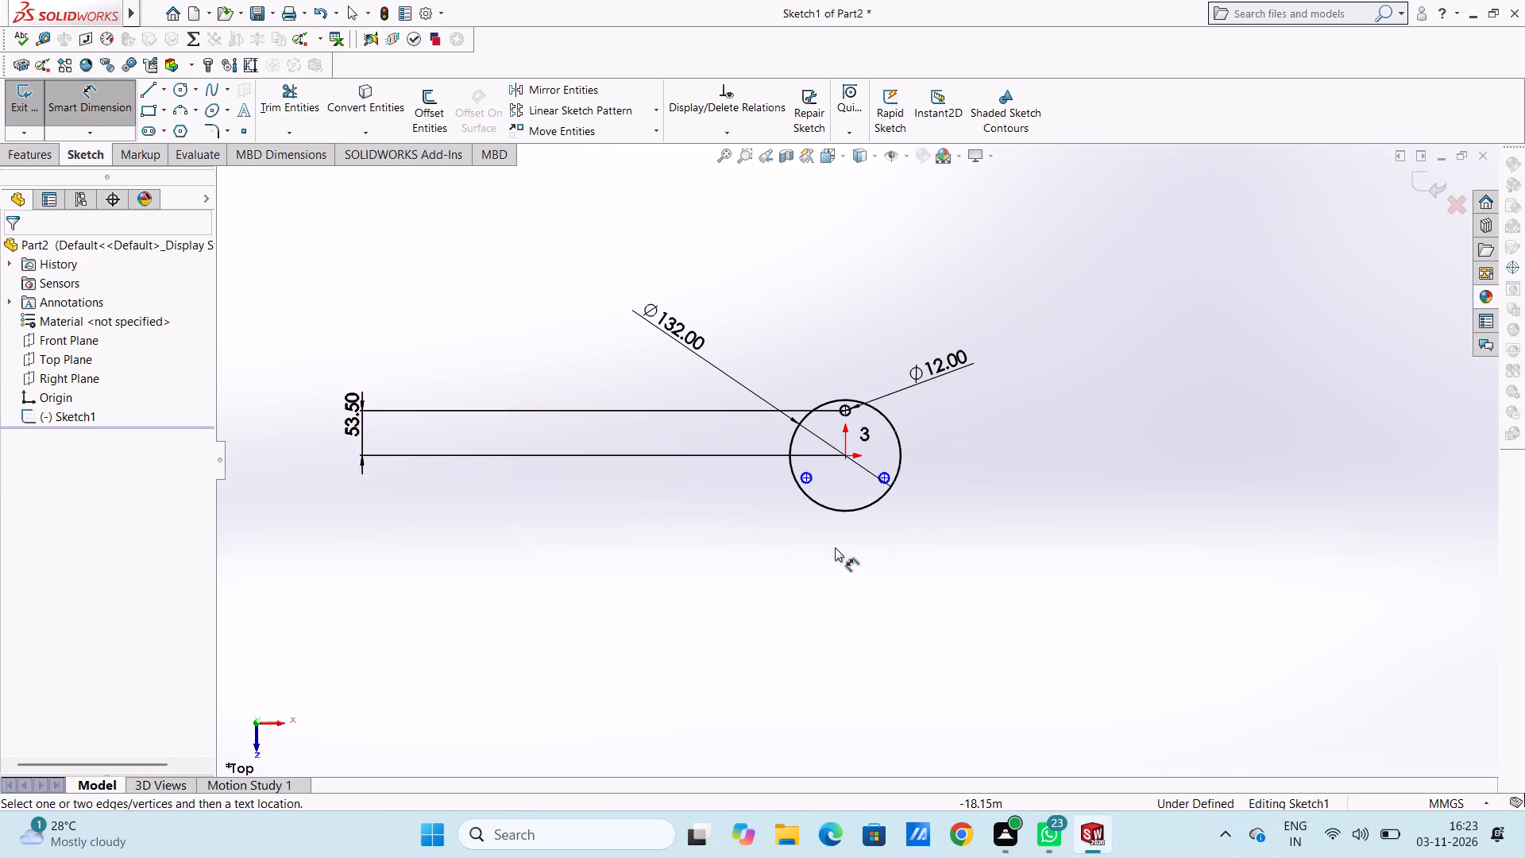
Dimension the horizontal distance between the lower-left 12 mm circle's centre and the origin, with the text below the large circle.
scroll(836, 544, down, 4)
click(780, 382)
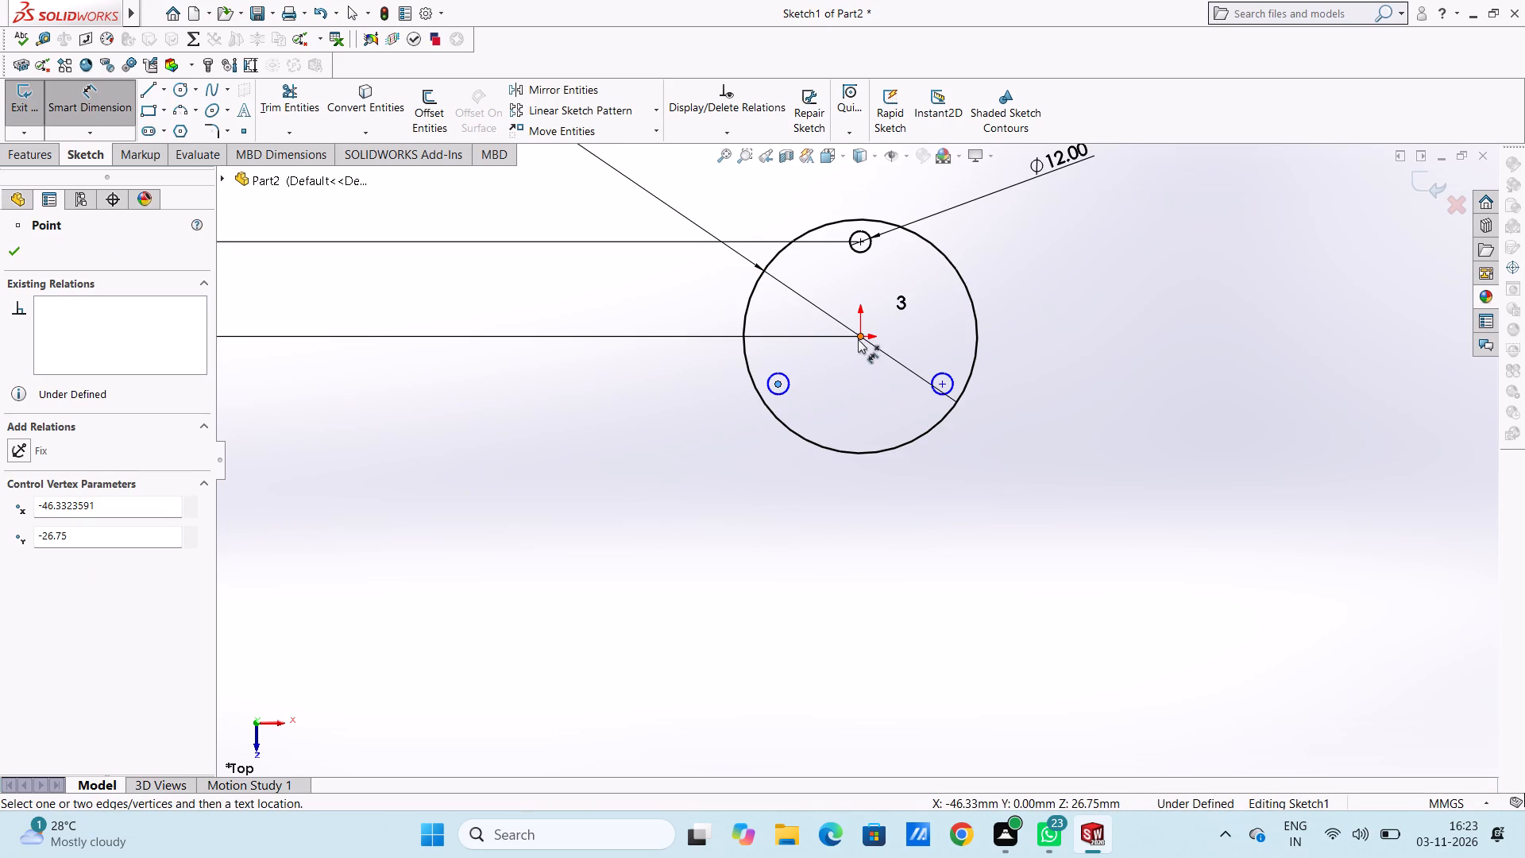
click(859, 338)
scroll(717, 613, up, 2)
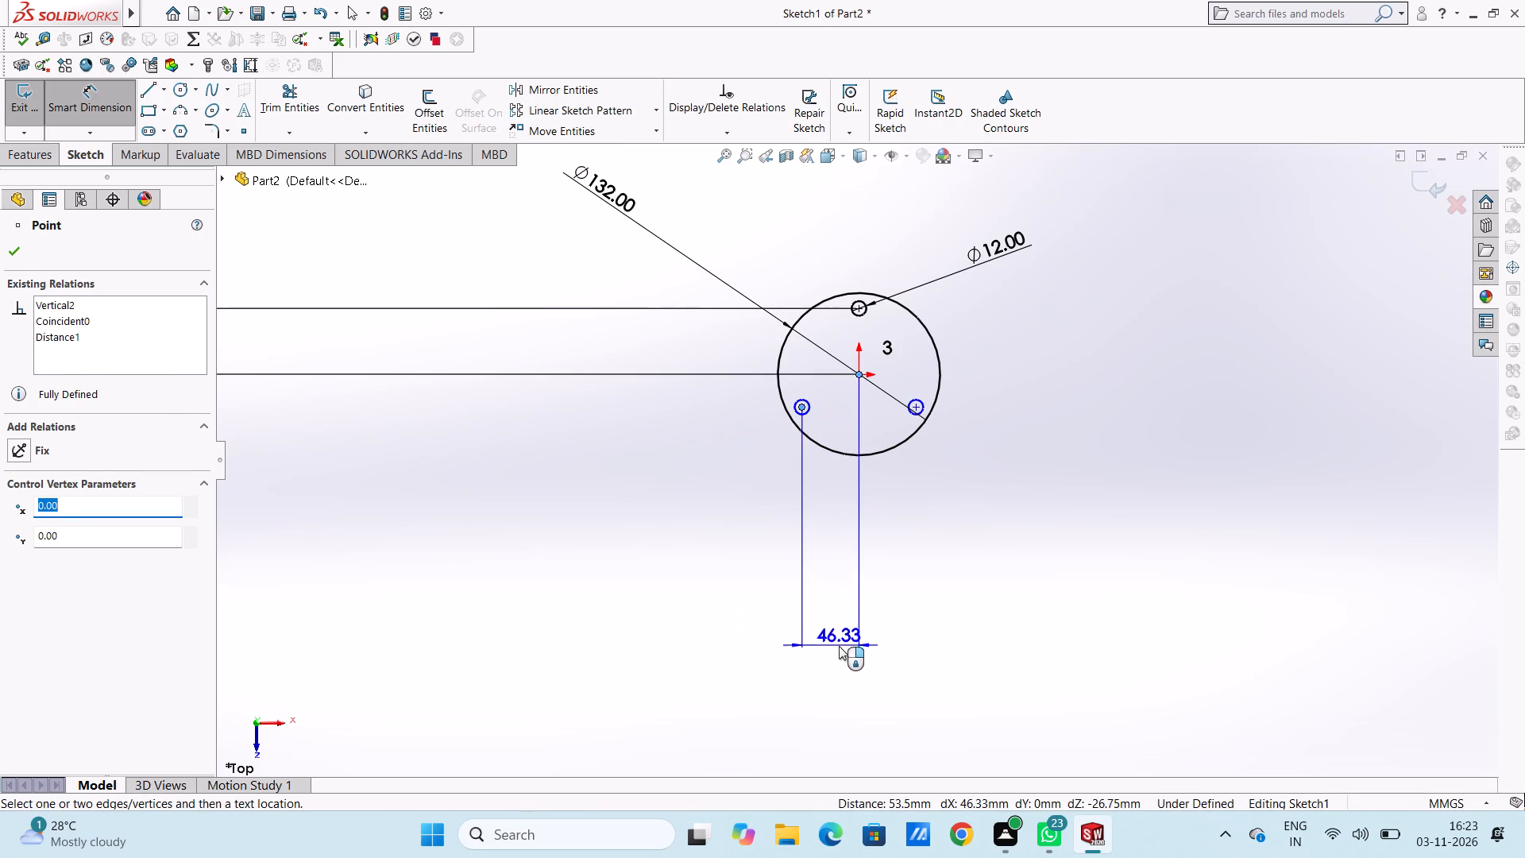
click(839, 646)
click(778, 620)
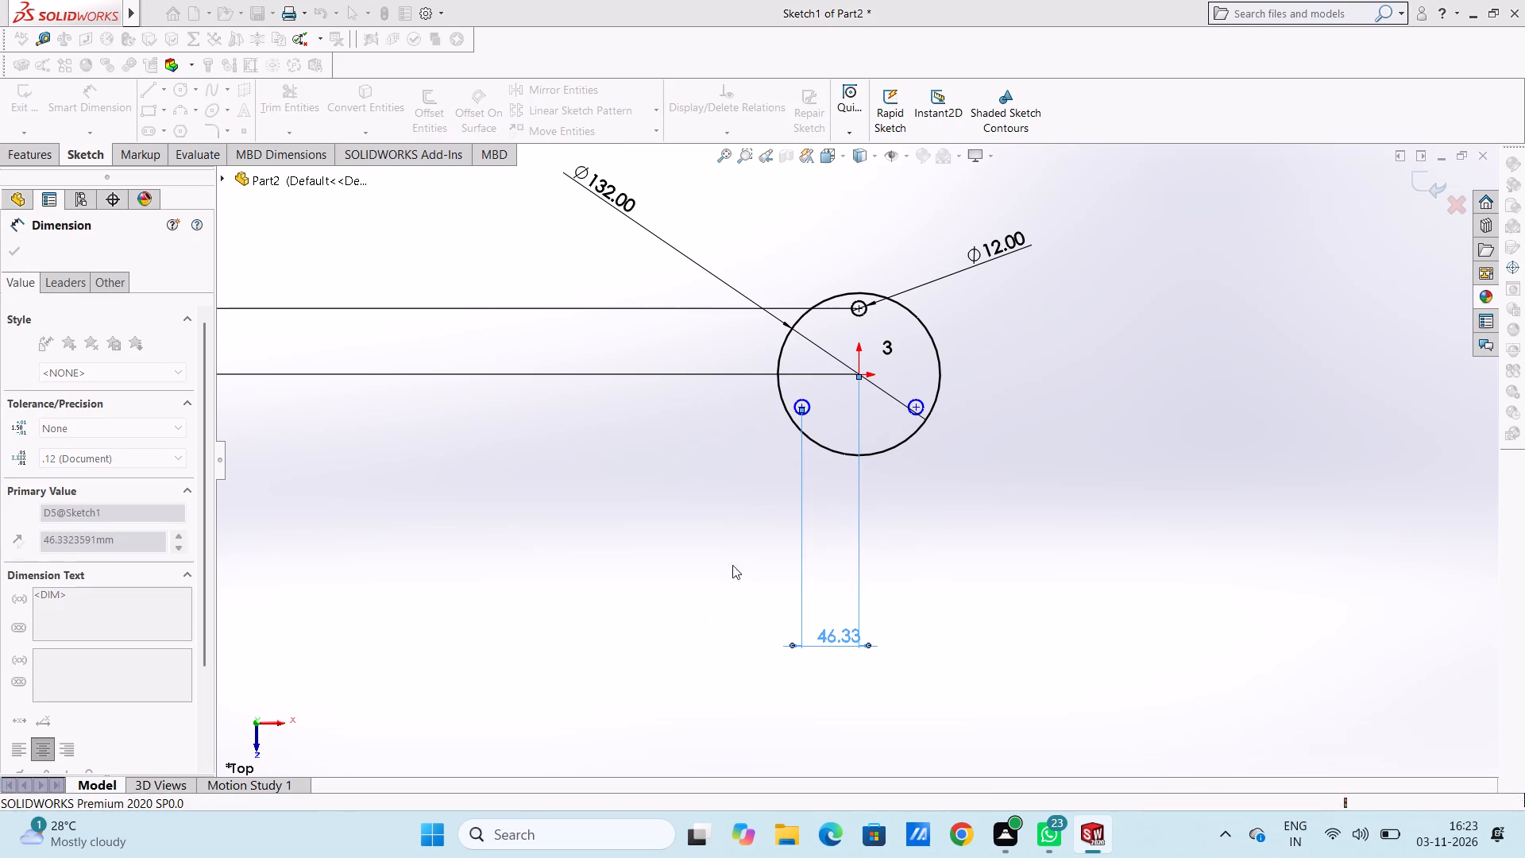
click(721, 550)
Dimension the horizontal distance between the origin and the lower-right 12 mm circle's centre, with the text below the large circle.
click(859, 371)
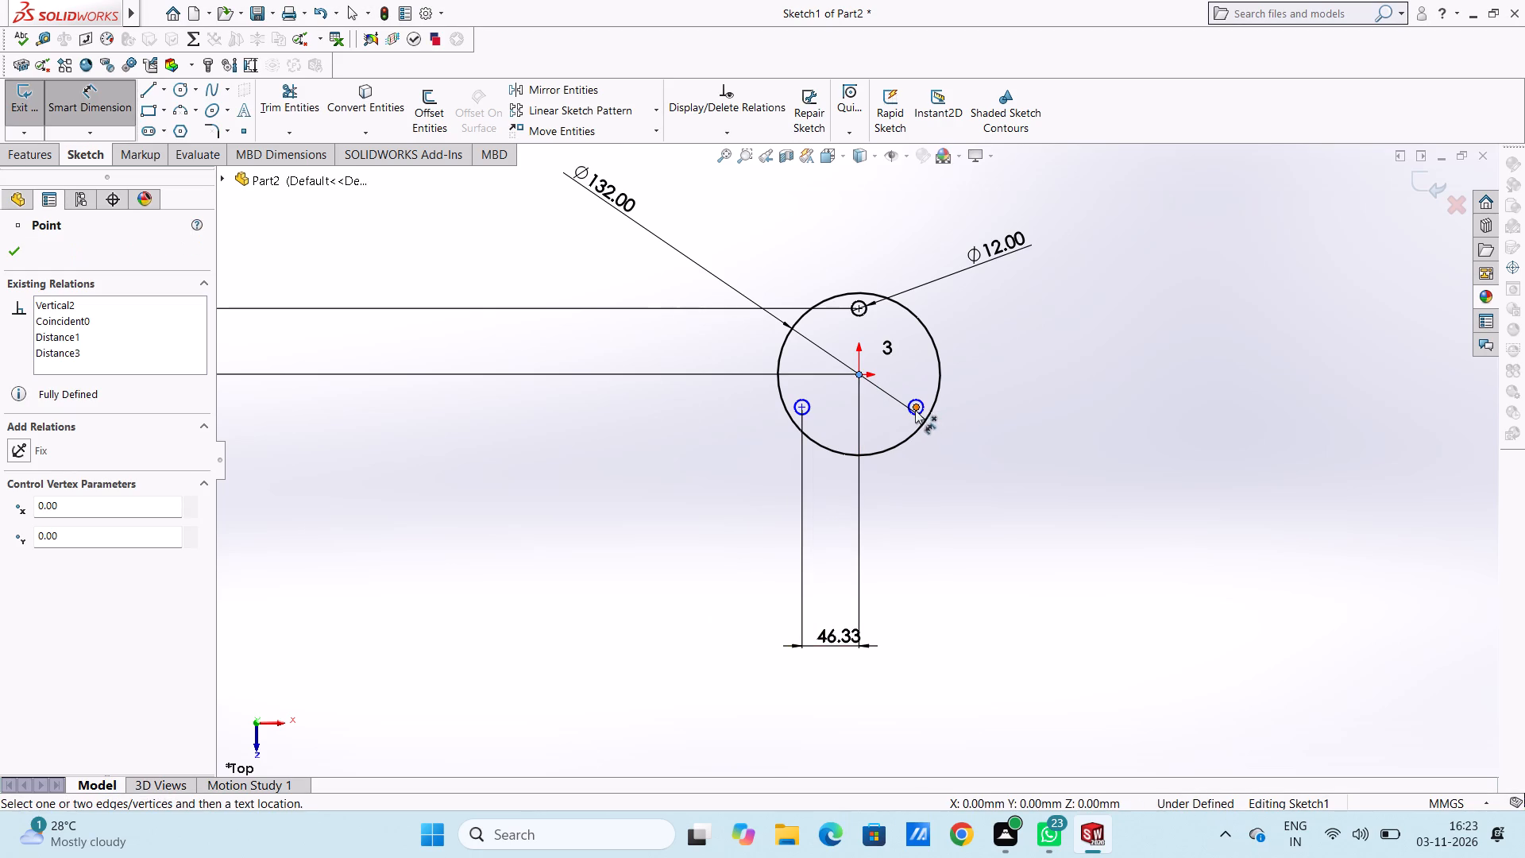
click(913, 407)
click(881, 669)
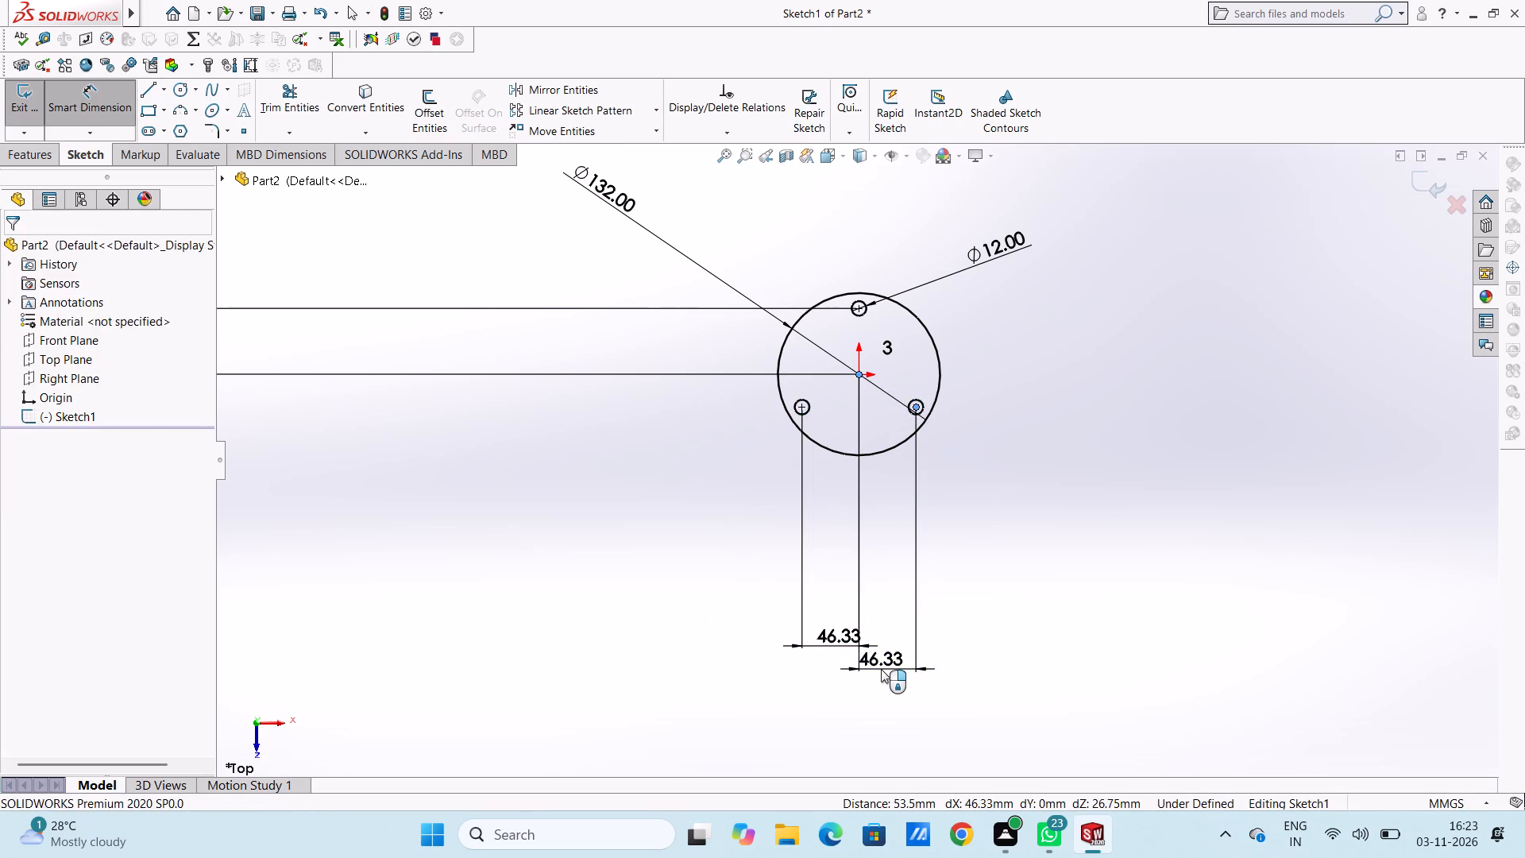
click(810, 644)
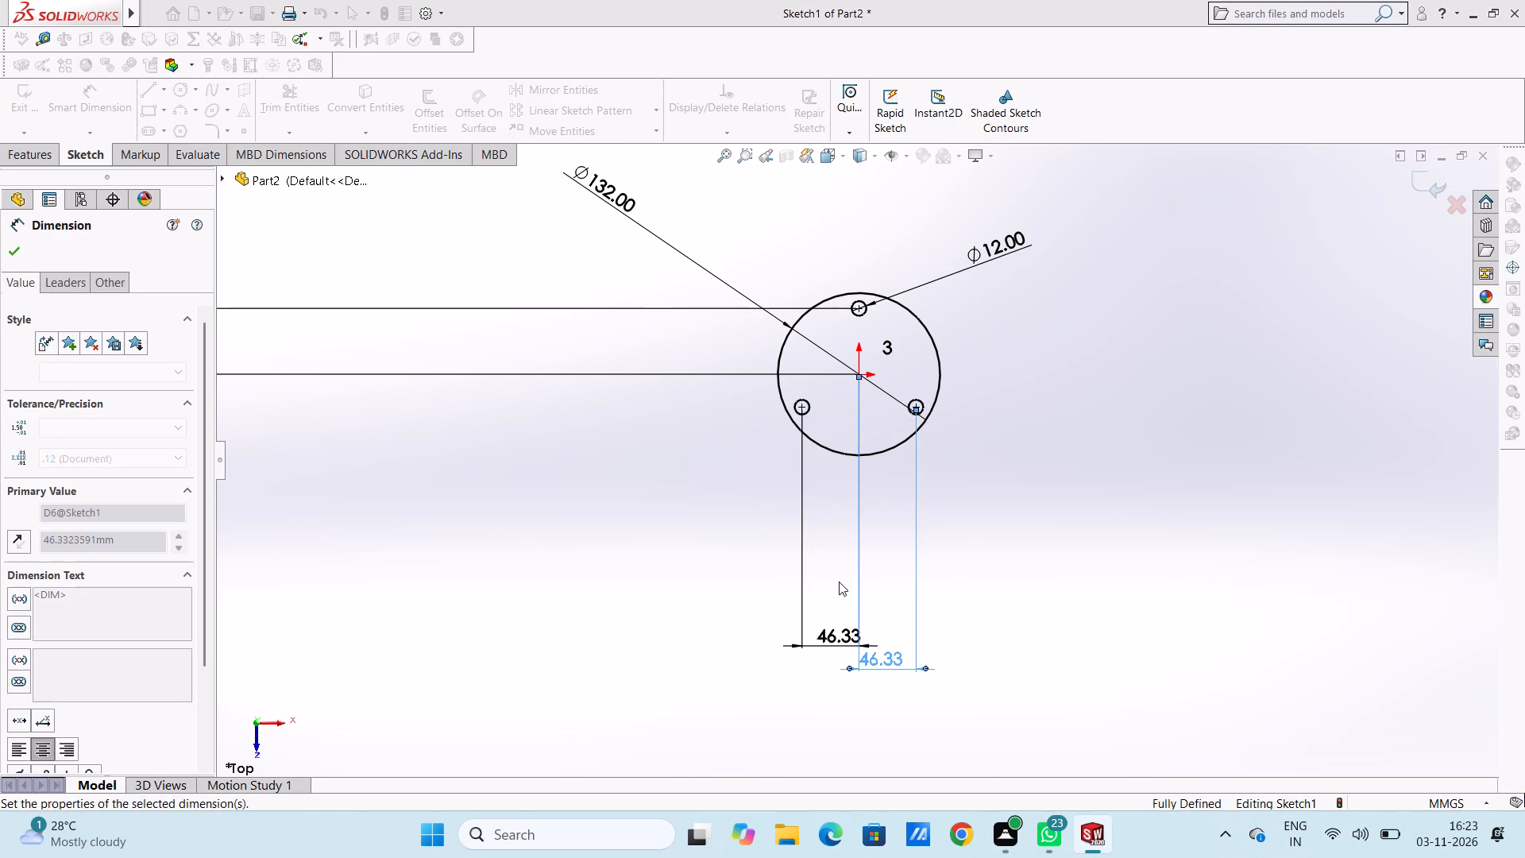
click(839, 582)
scroll(873, 388, up, 3)
scroll(873, 388, down, 3)
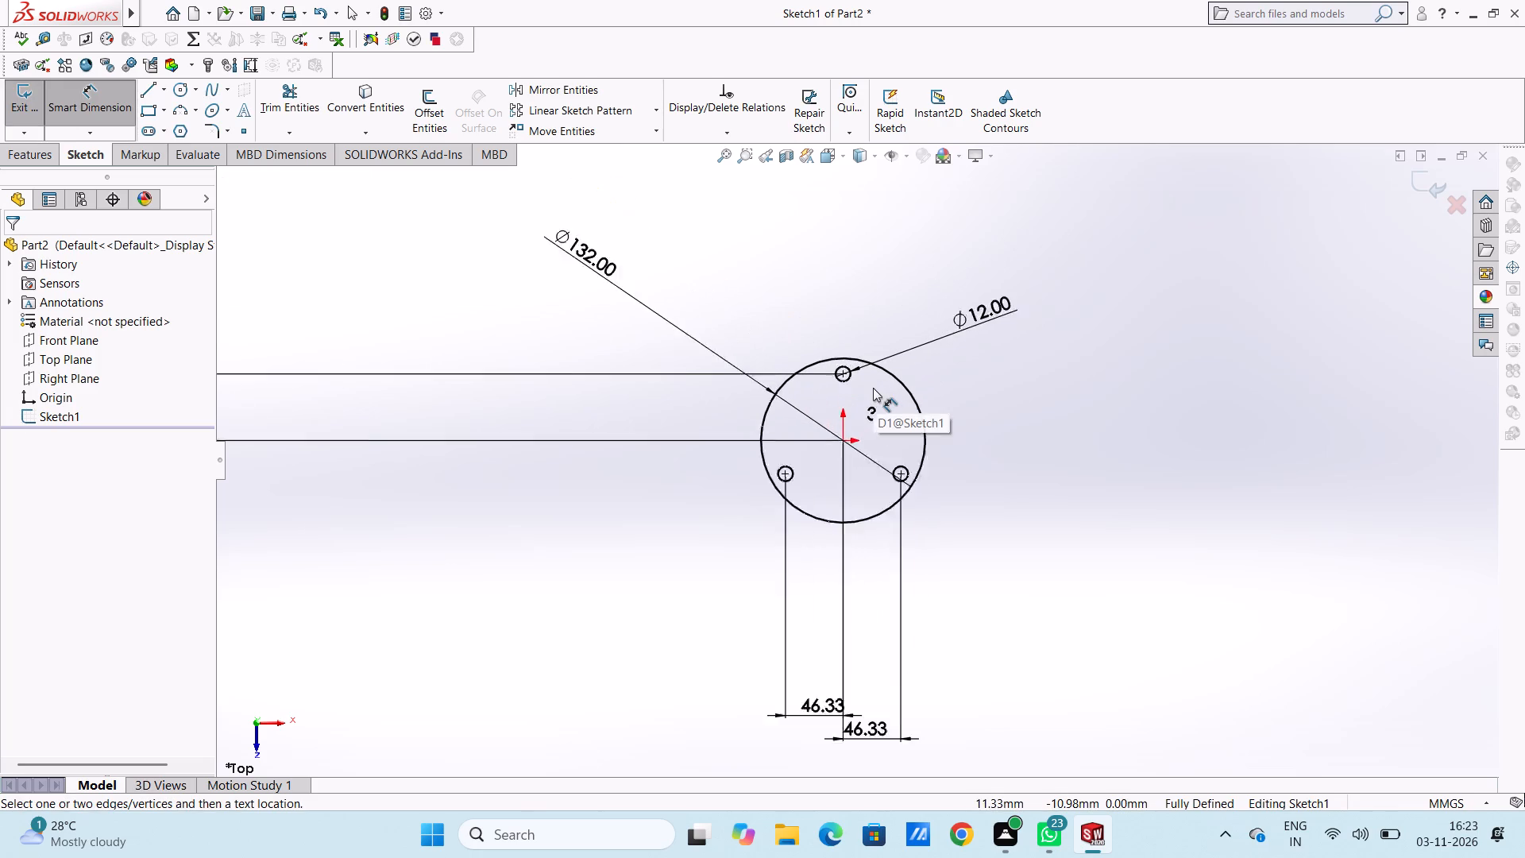
scroll(873, 388, down, 2)
scroll(844, 493, down, 2)
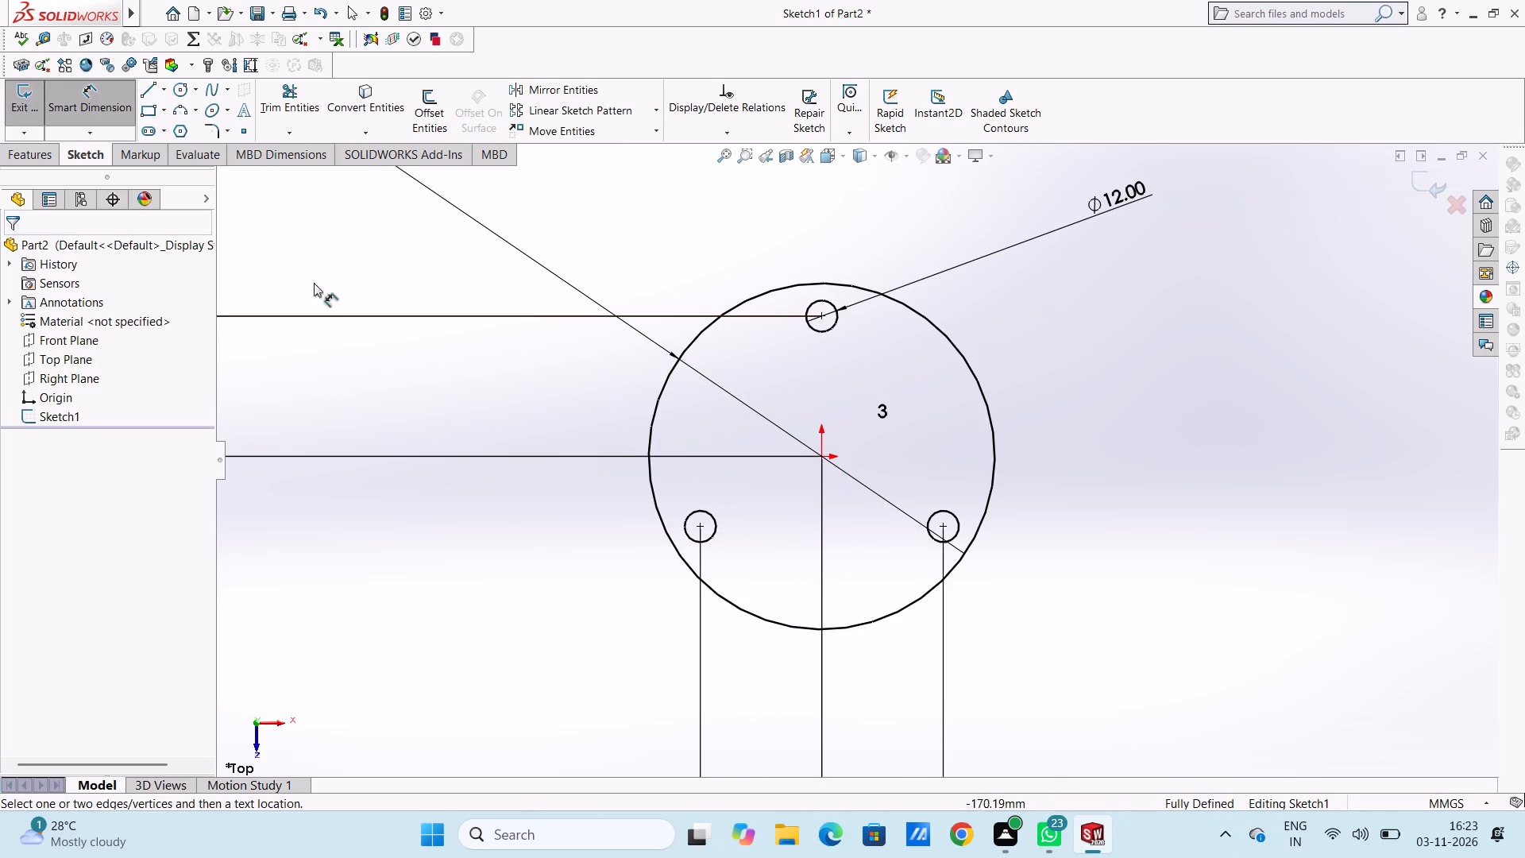
click(99, 112)
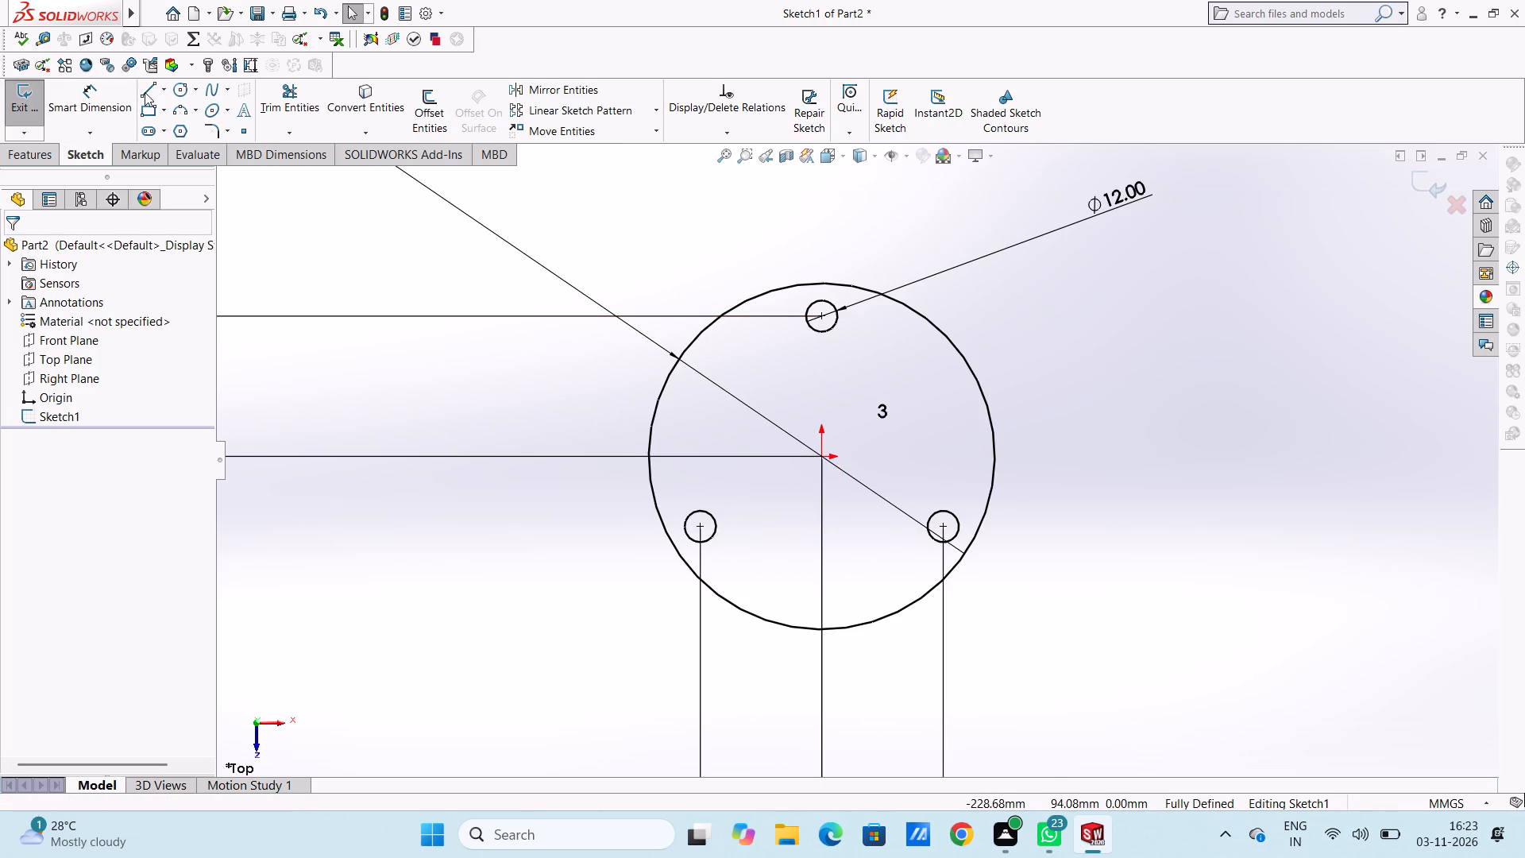
Sketch a vertical line from the origin up to the top quadrant point of the 132 mm circle.
click(145, 92)
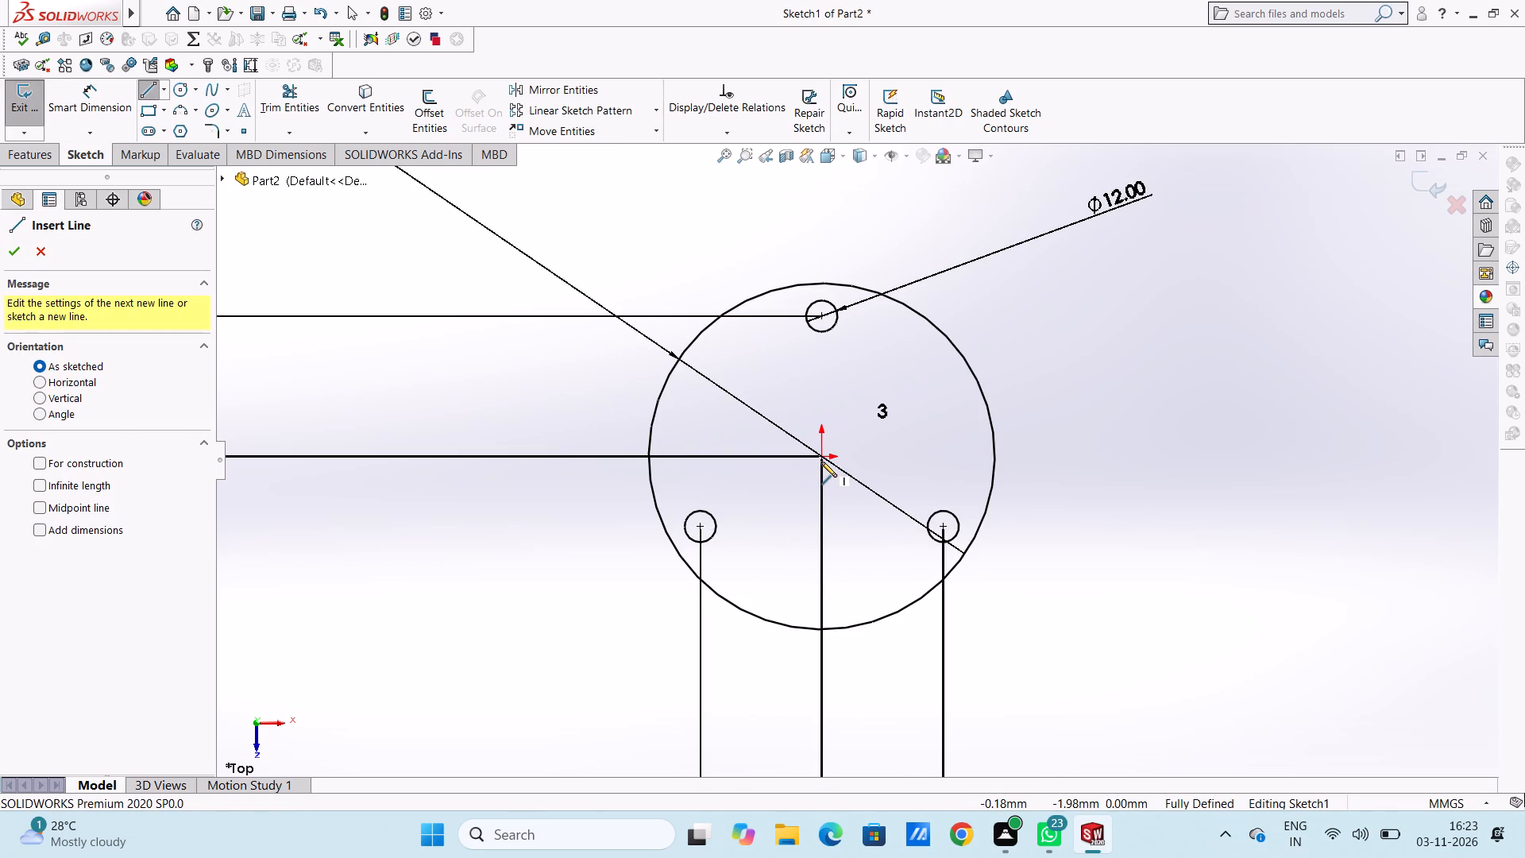
click(822, 458)
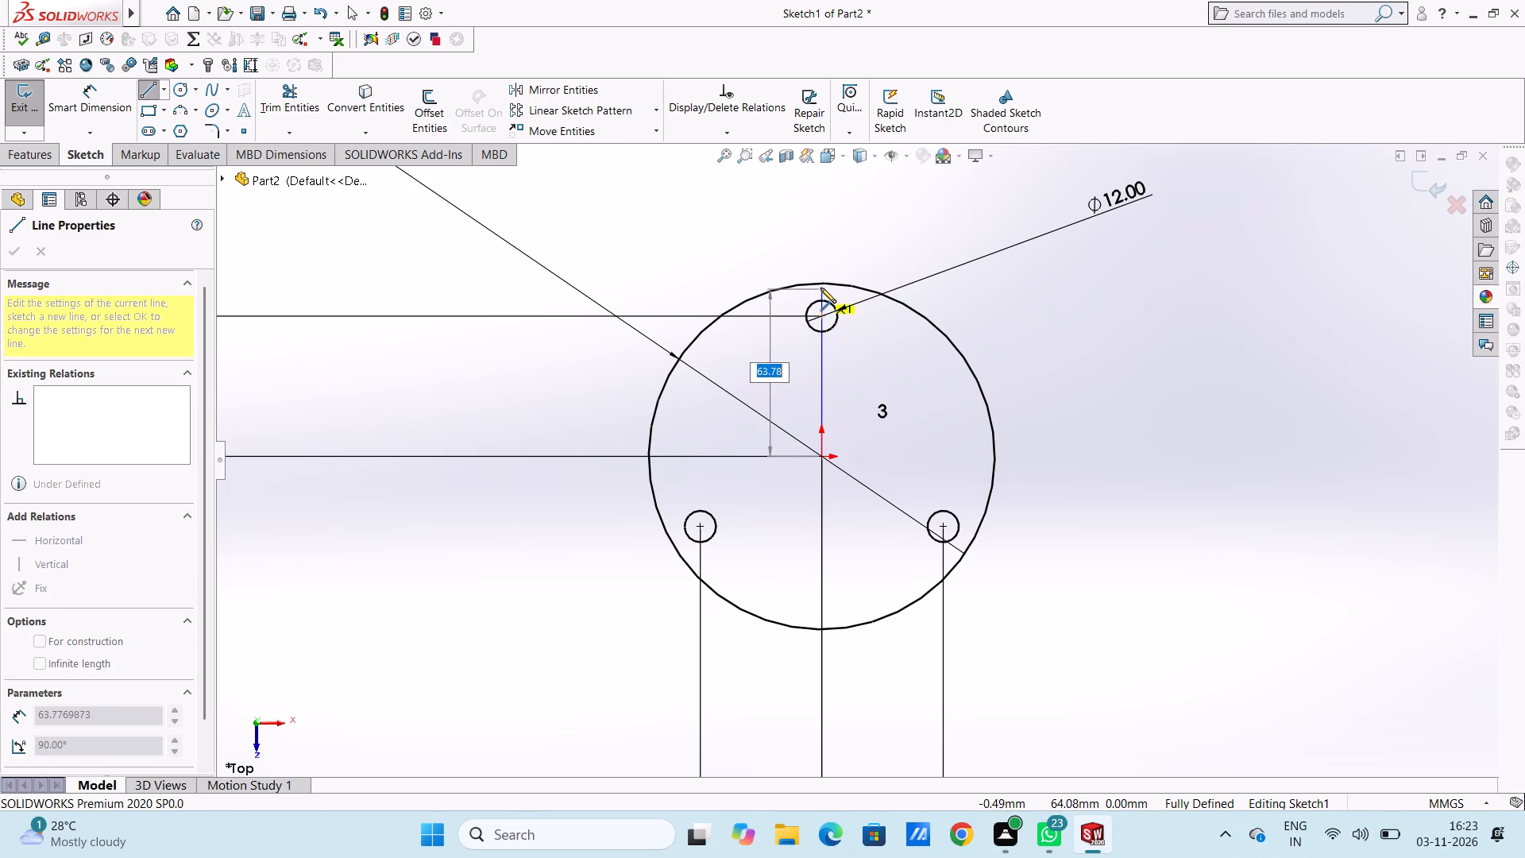
click(822, 285)
right_click(929, 207)
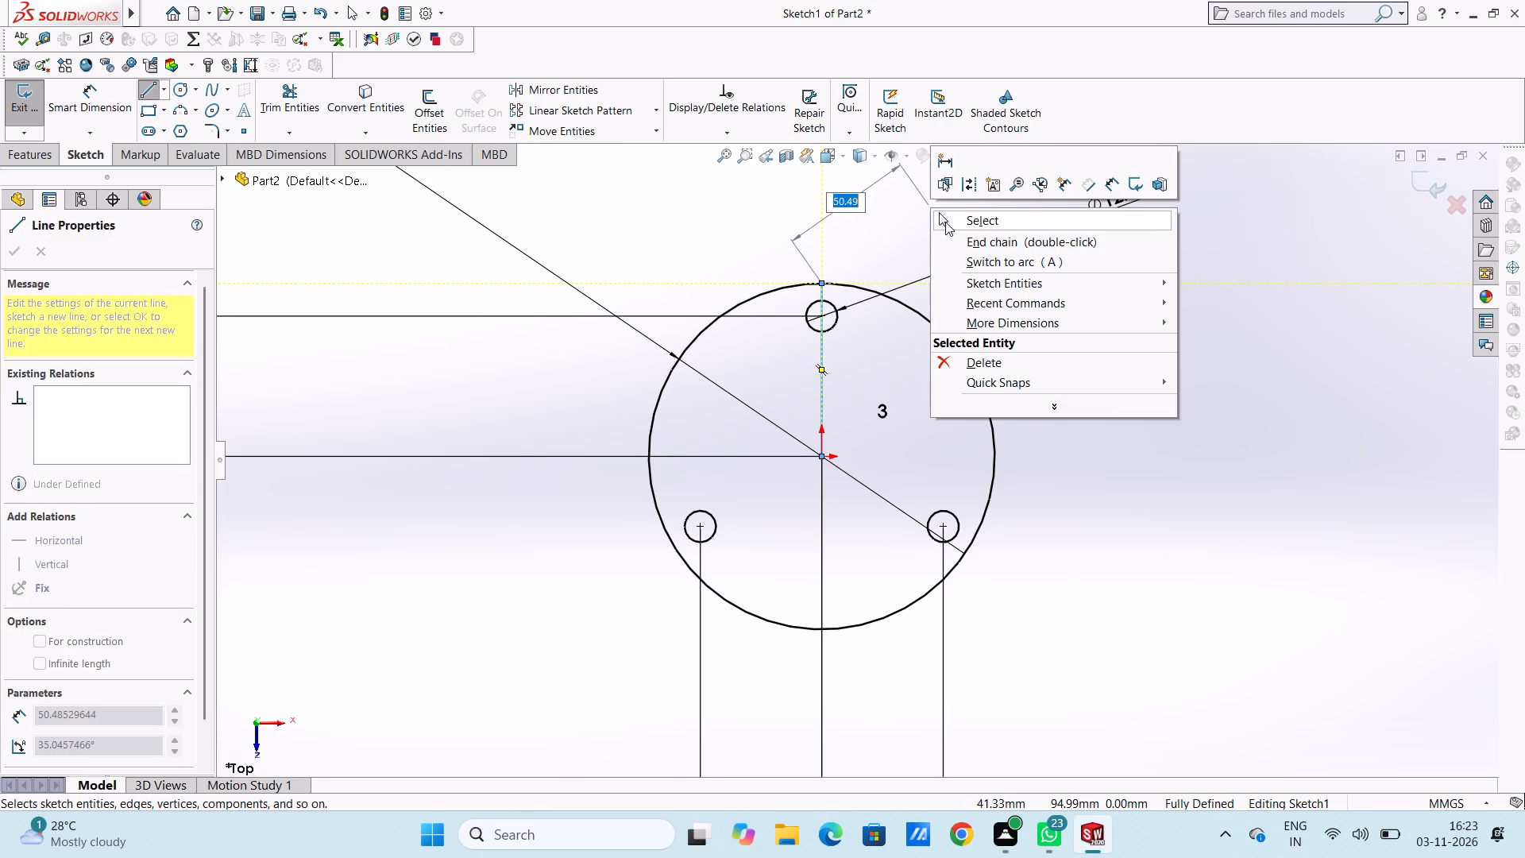
click(952, 222)
click(943, 222)
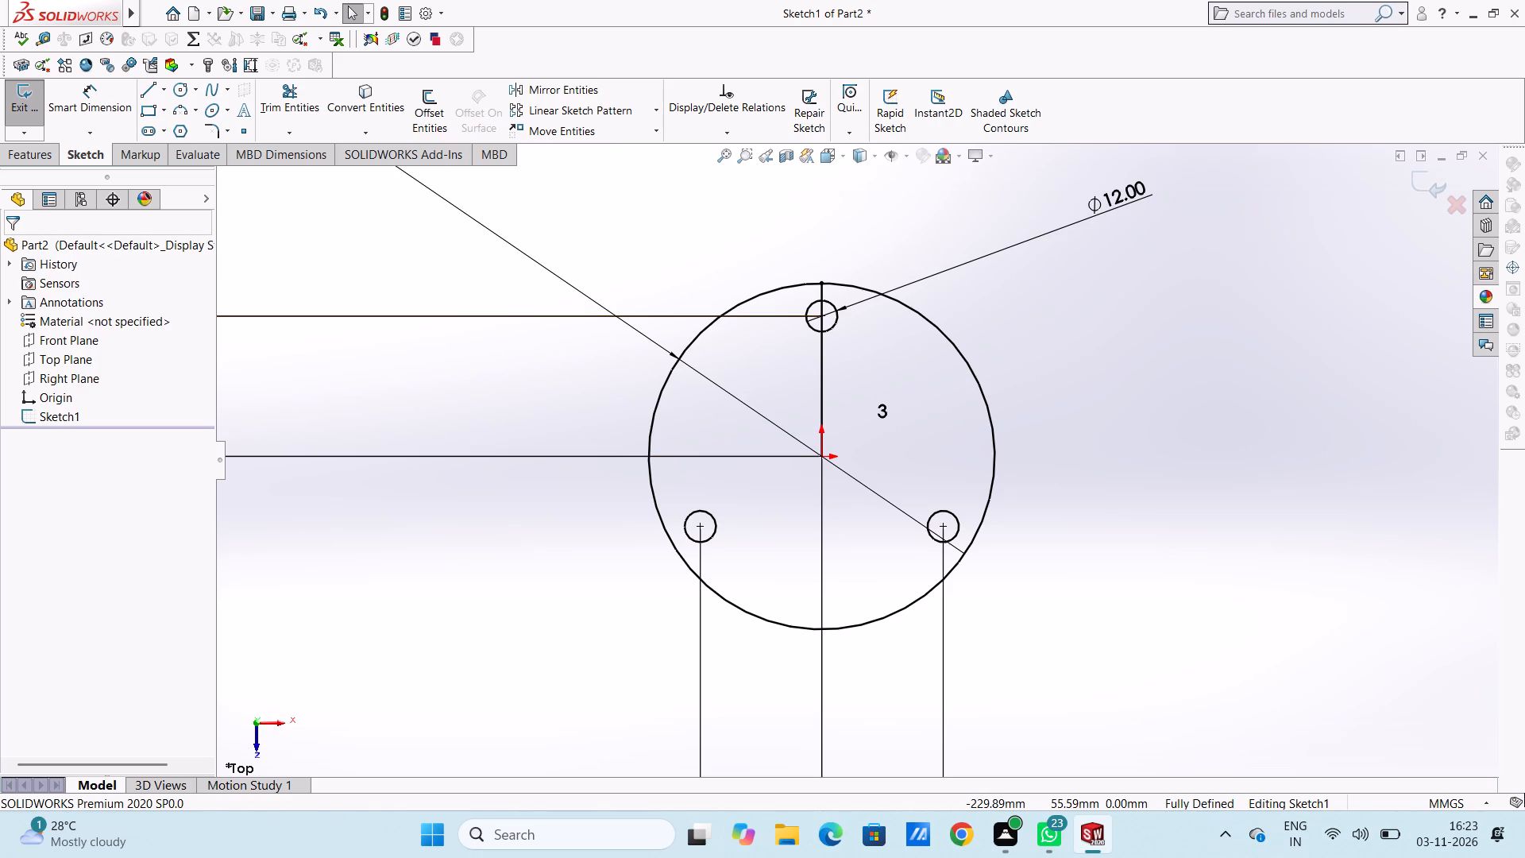
Sketch a slanted line about 88.7 mm long from the origin, up and right at about 41°, ending beyond the 132 mm circle.
click(152, 87)
click(822, 454)
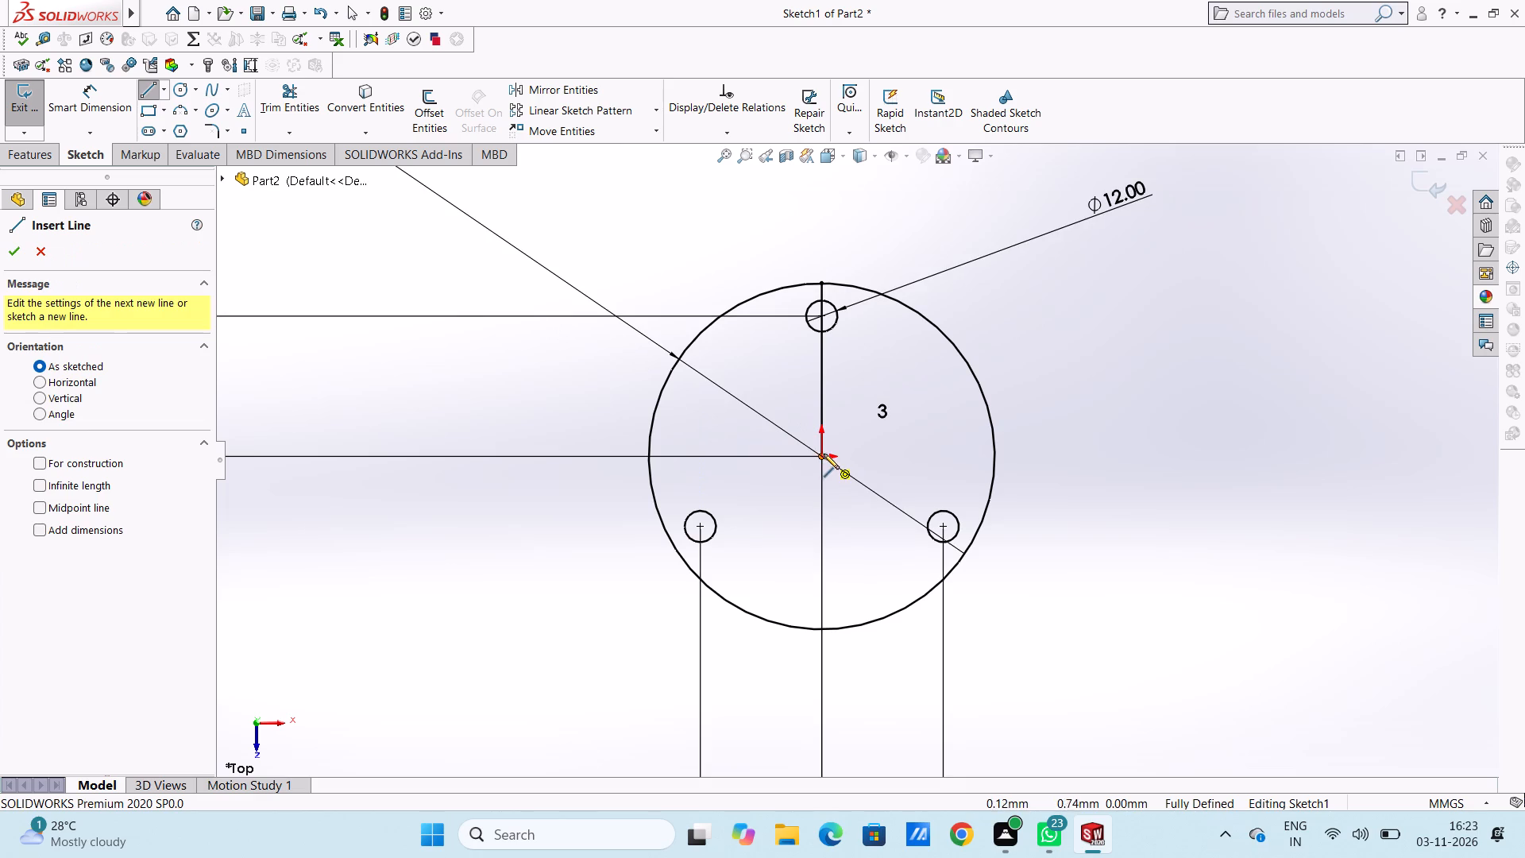
click(997, 303)
right_click(1120, 289)
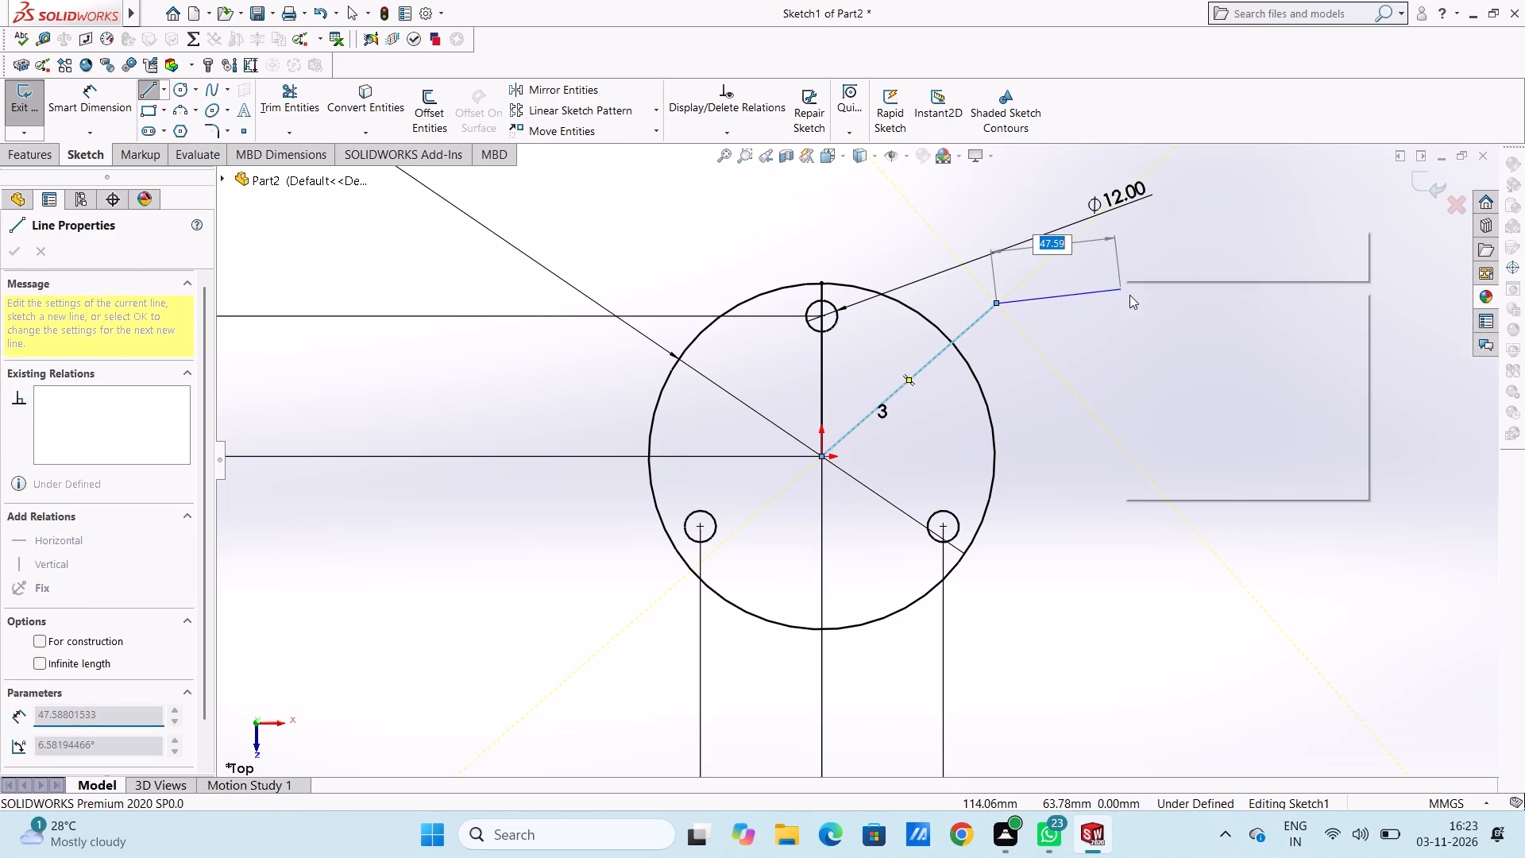
click(1133, 299)
click(1102, 324)
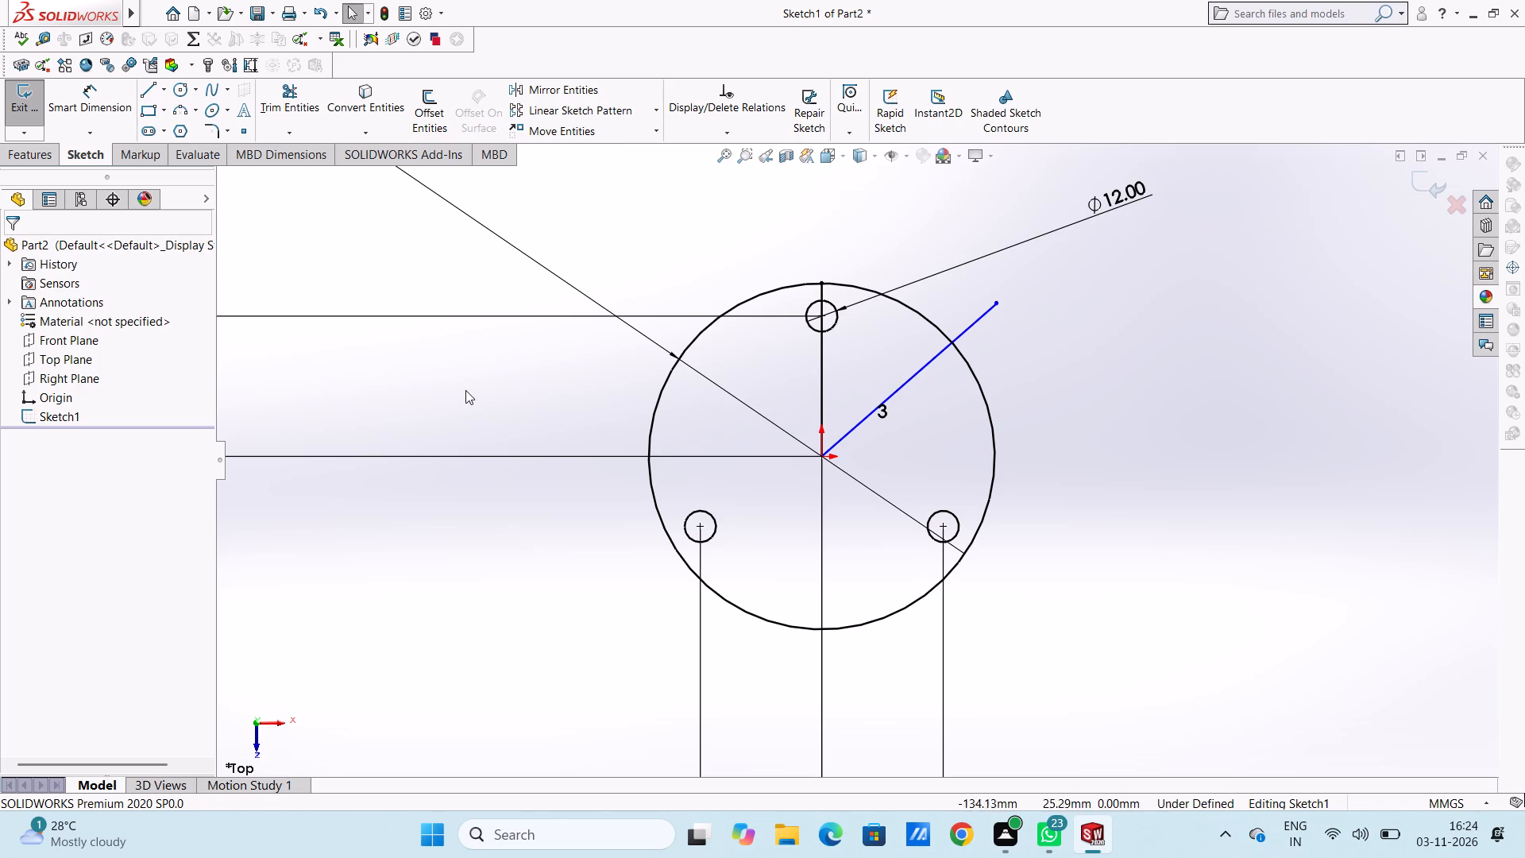
Dimension the slanted line's angle from the horizontal through the origin as 60°, with the text to the right of the circles.
click(103, 106)
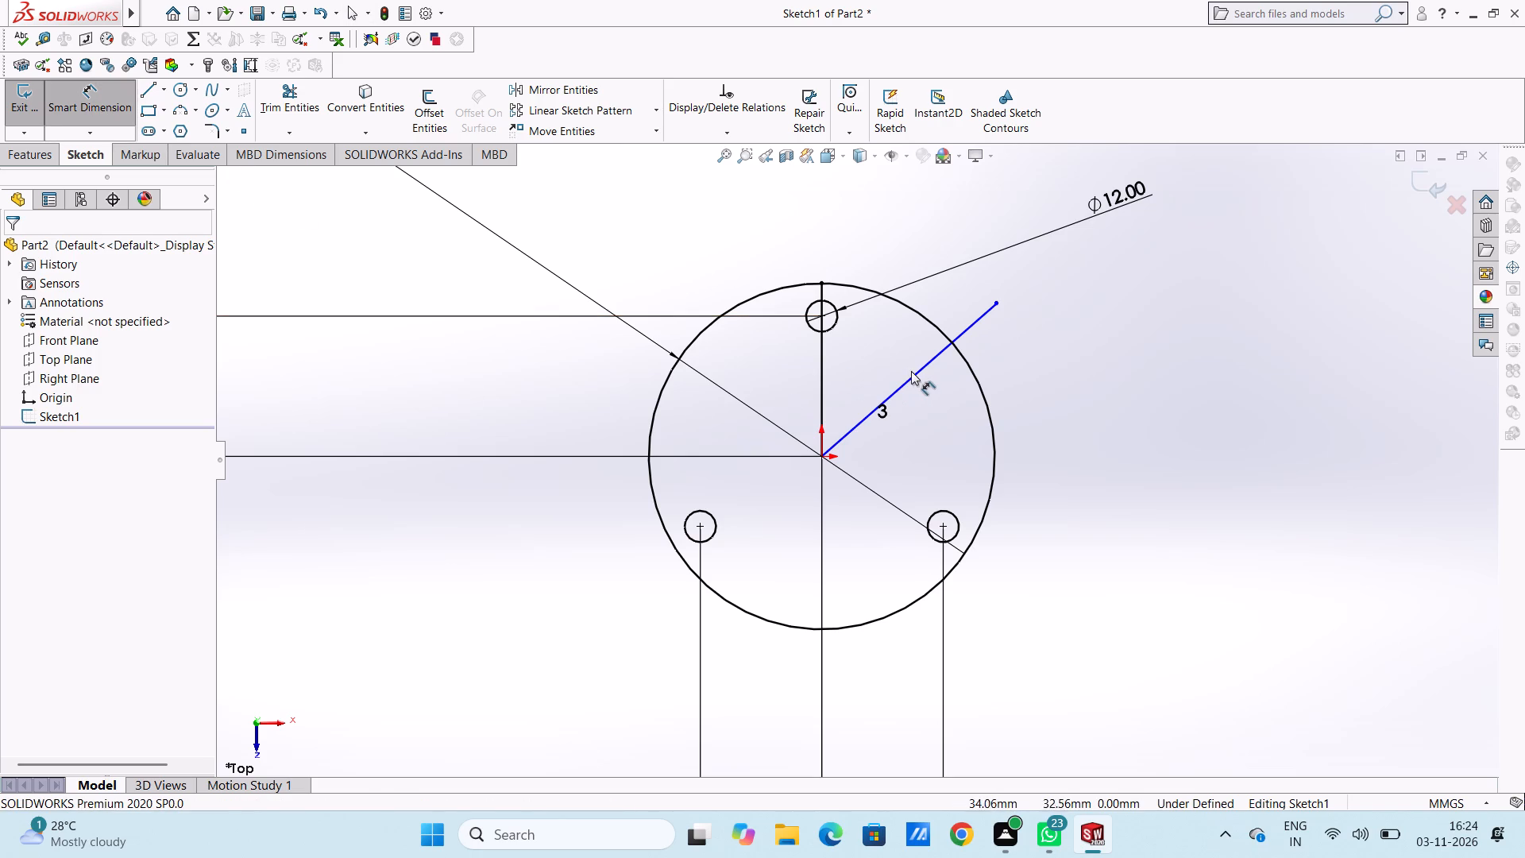
click(915, 376)
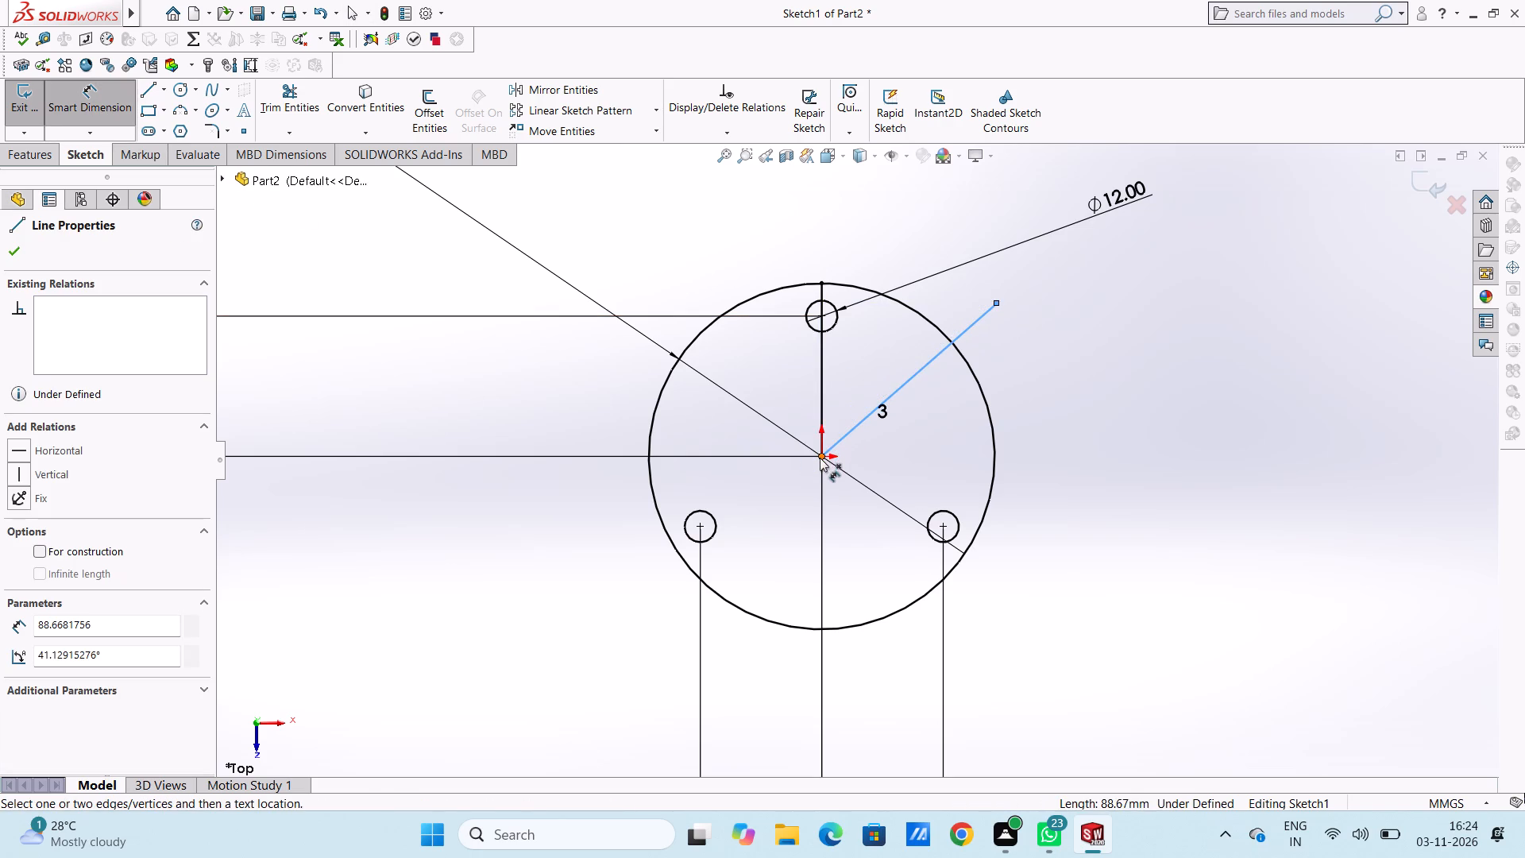
click(820, 457)
click(865, 450)
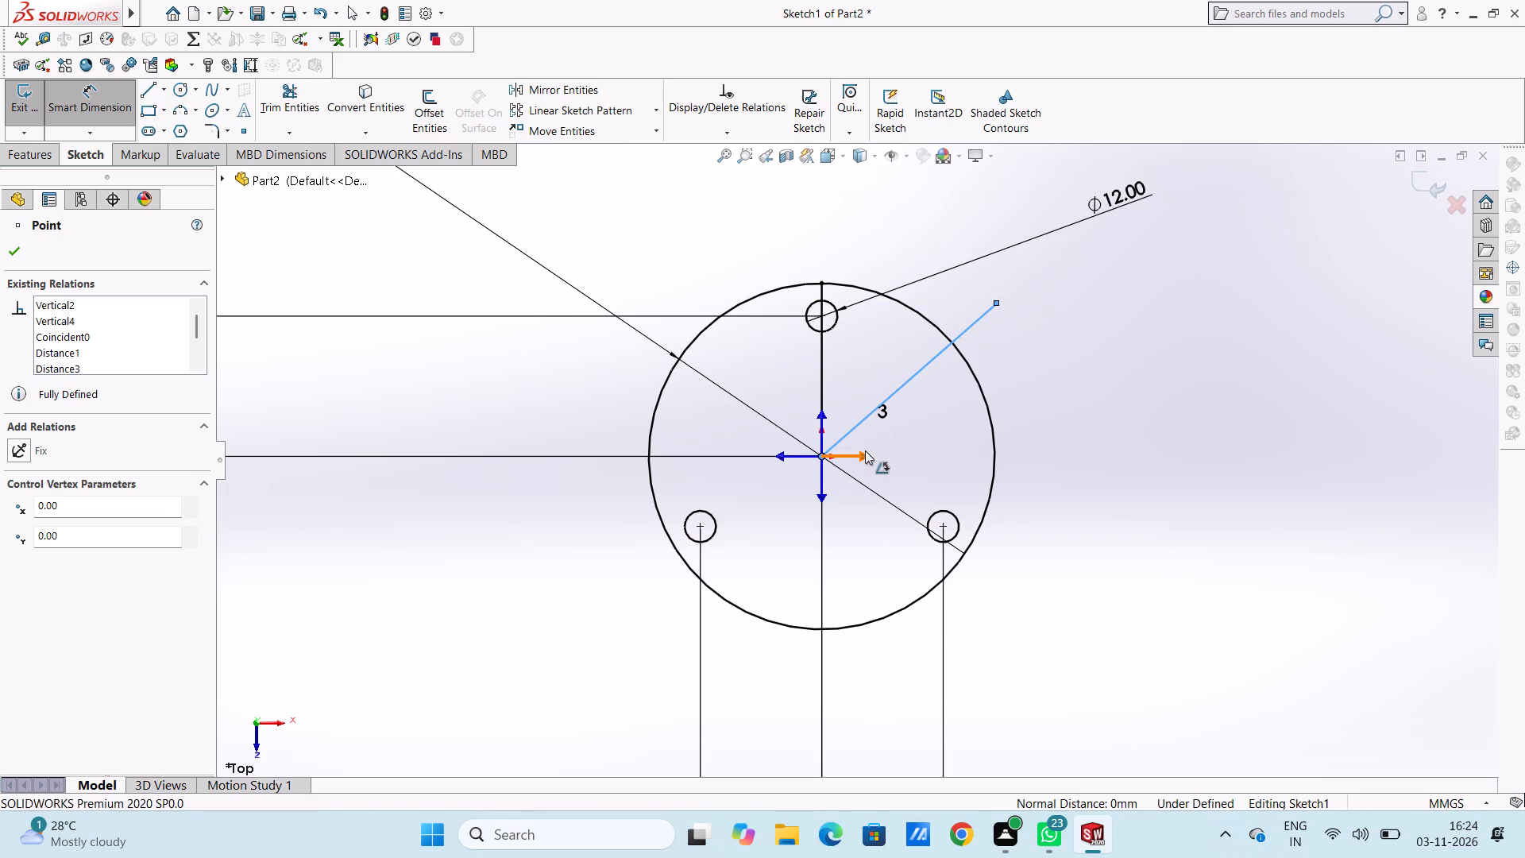
click(1265, 315)
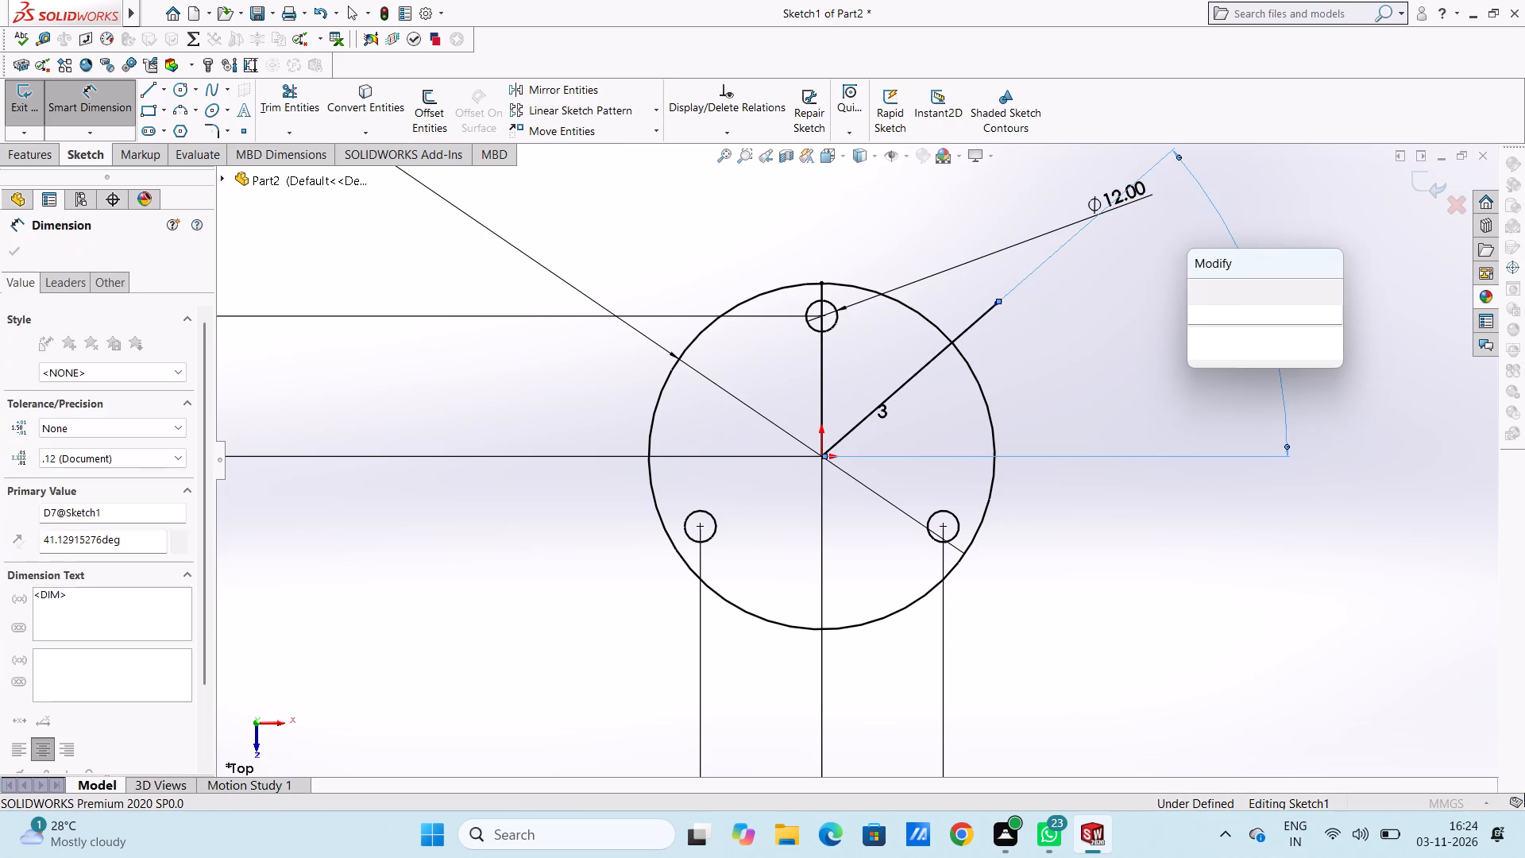
text(60)
key(Return)
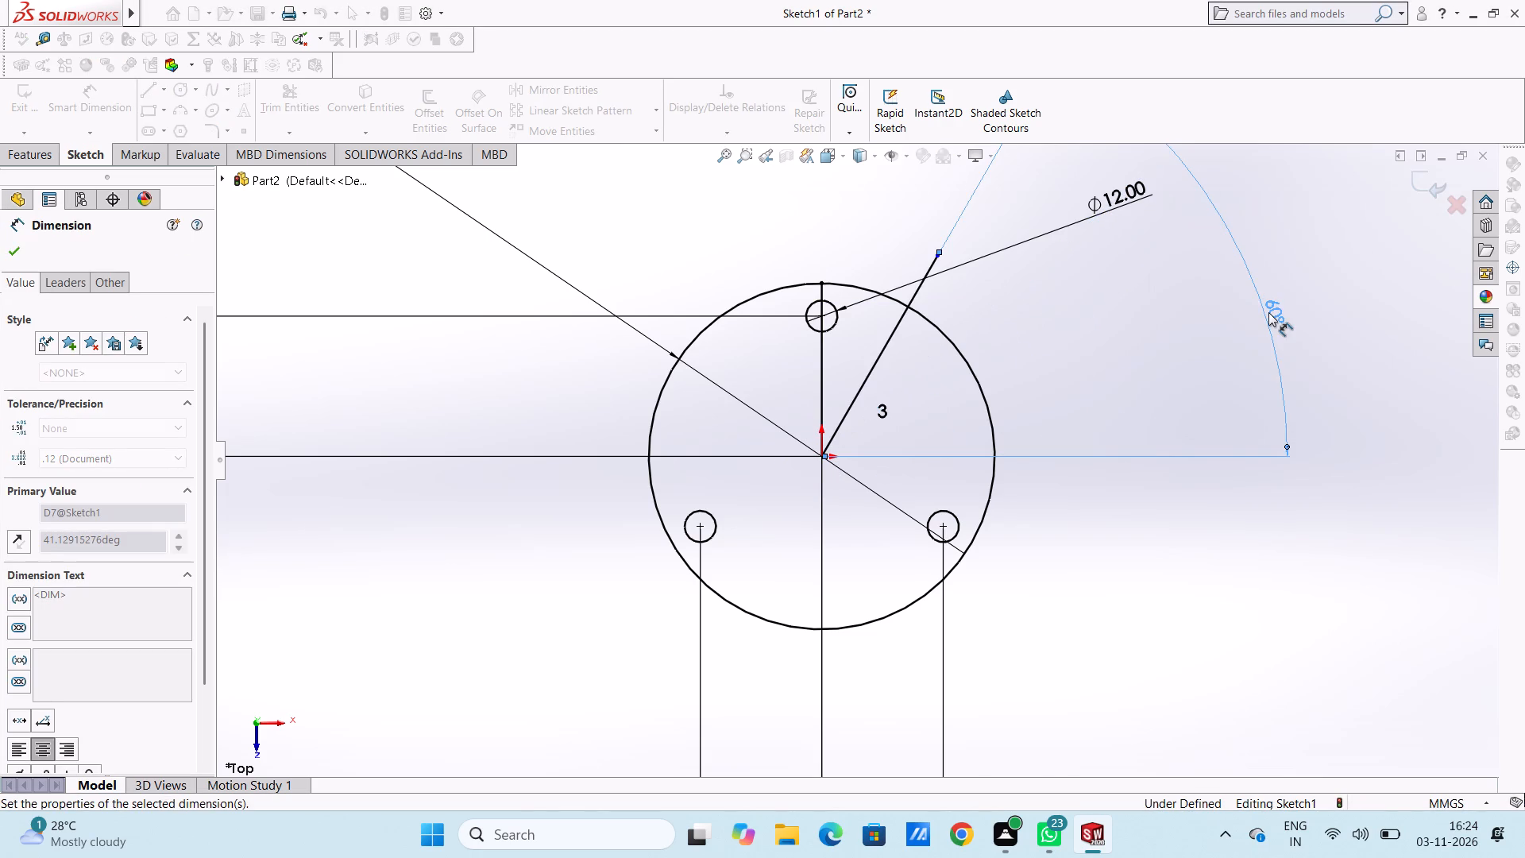
click(832, 227)
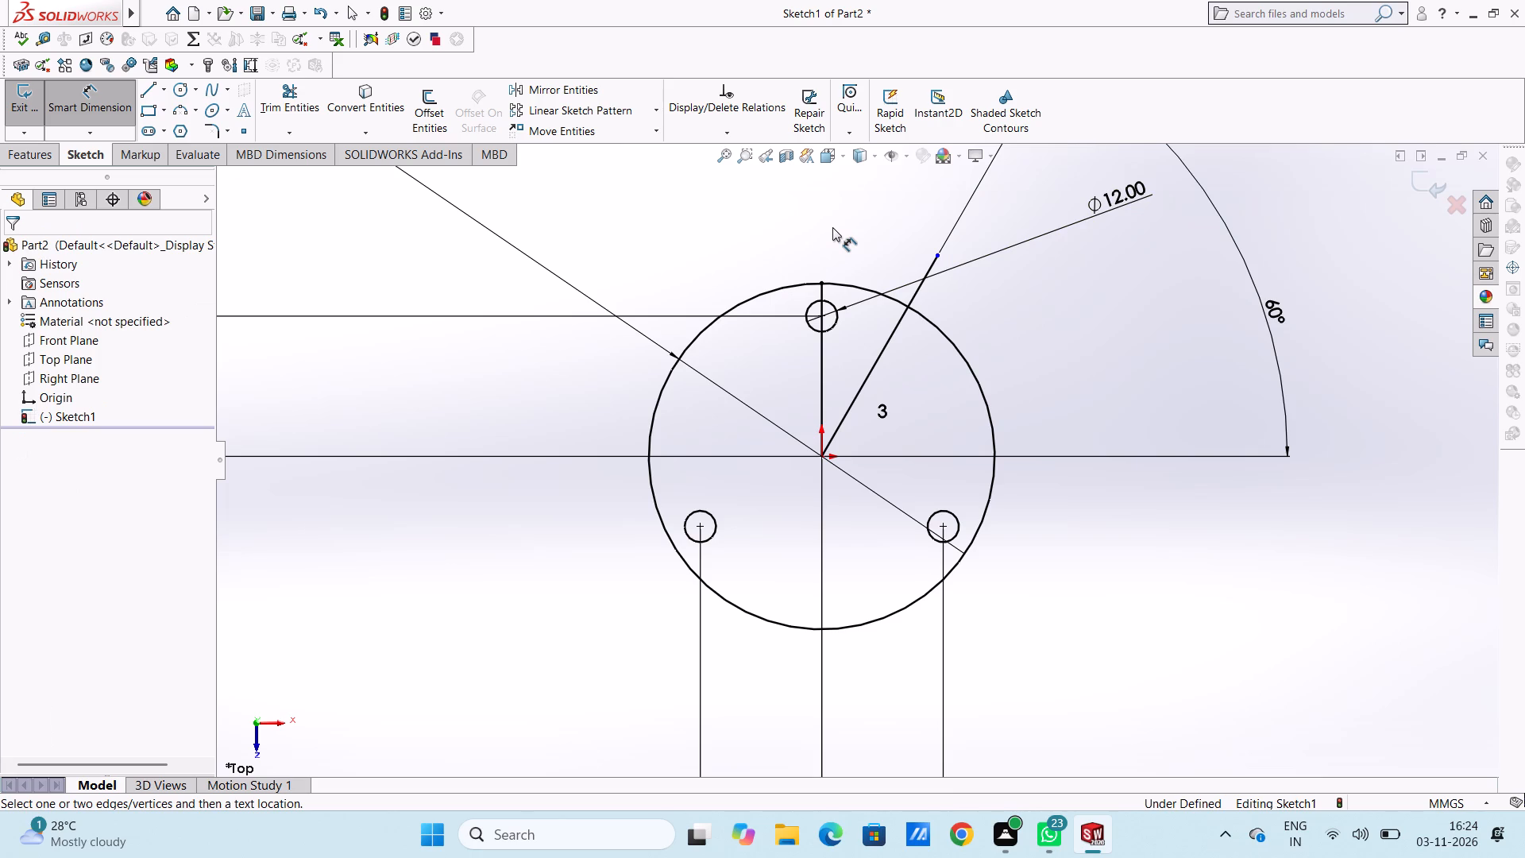
Sketch a horizontal line about 71 mm long from the origin along the positive X direction, ending just beyond the 132 mm circle.
scroll(843, 297, up, 3)
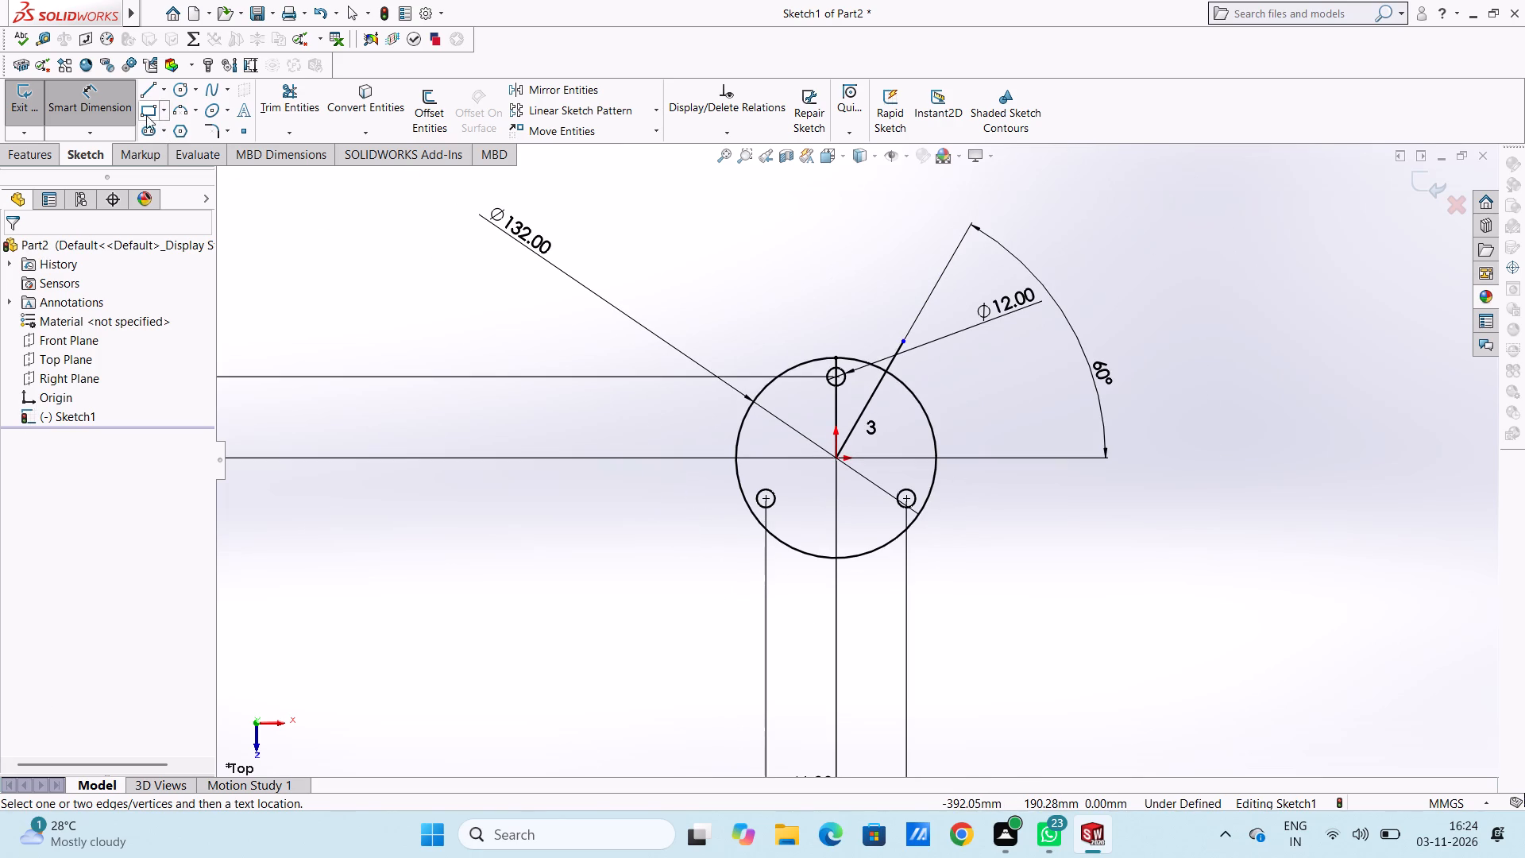
click(141, 94)
scroll(877, 471, down, 4)
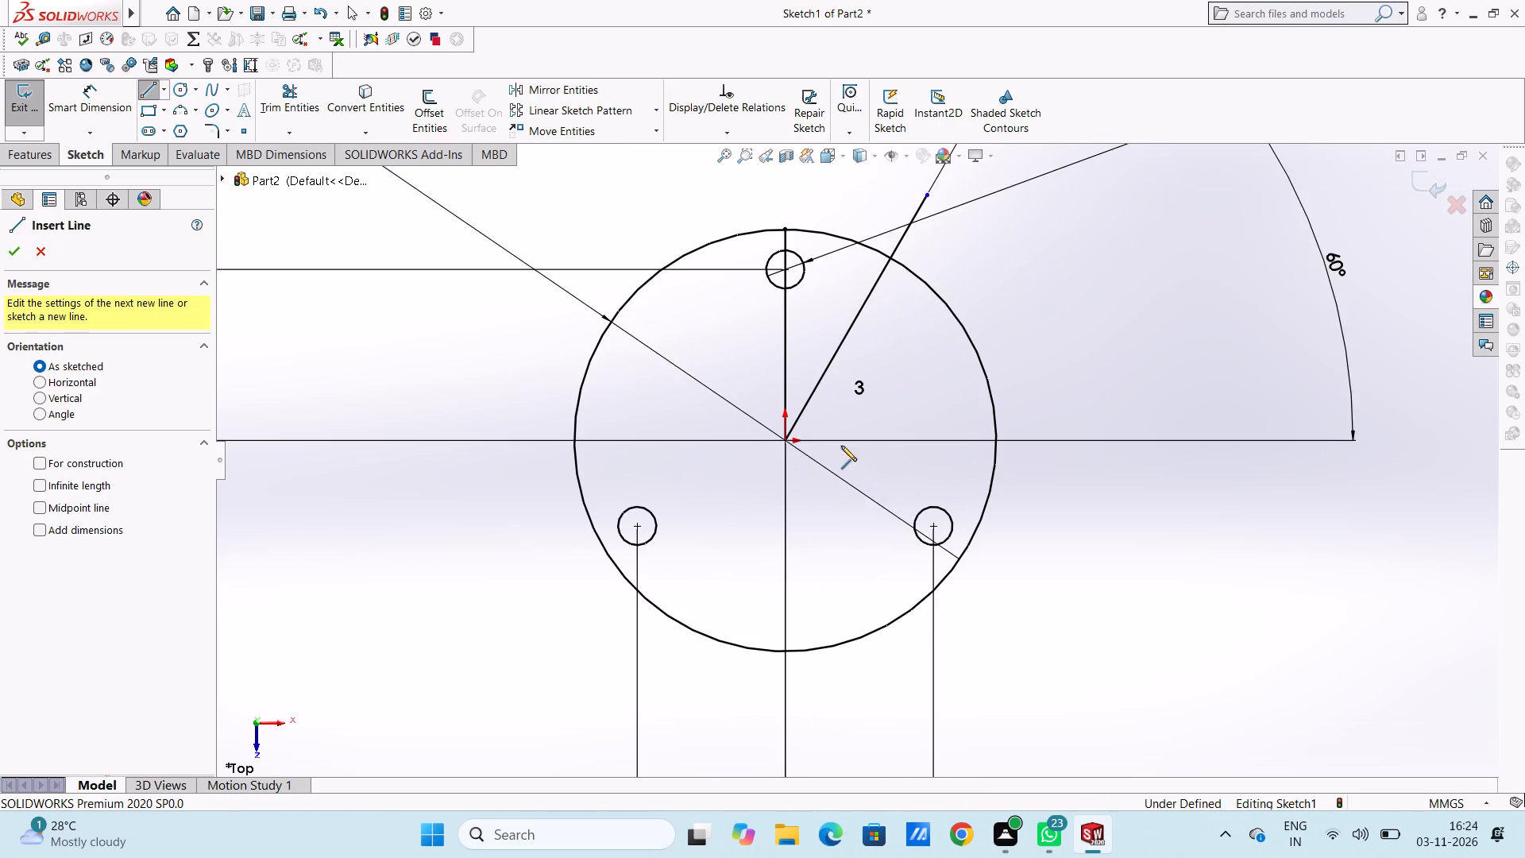
click(787, 443)
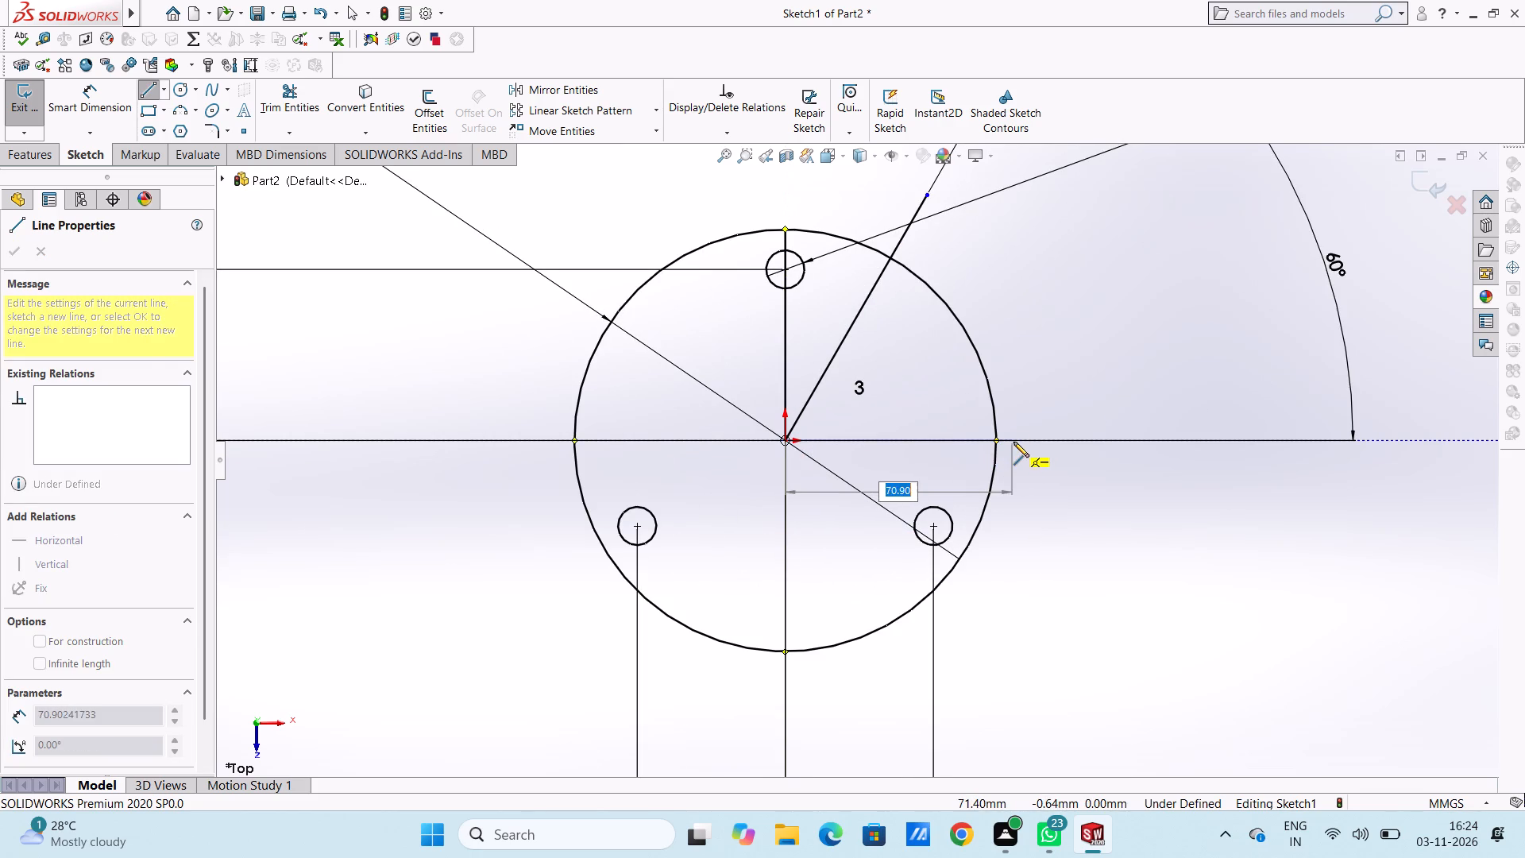
click(1013, 442)
right_click(1115, 319)
double_click(1130, 330)
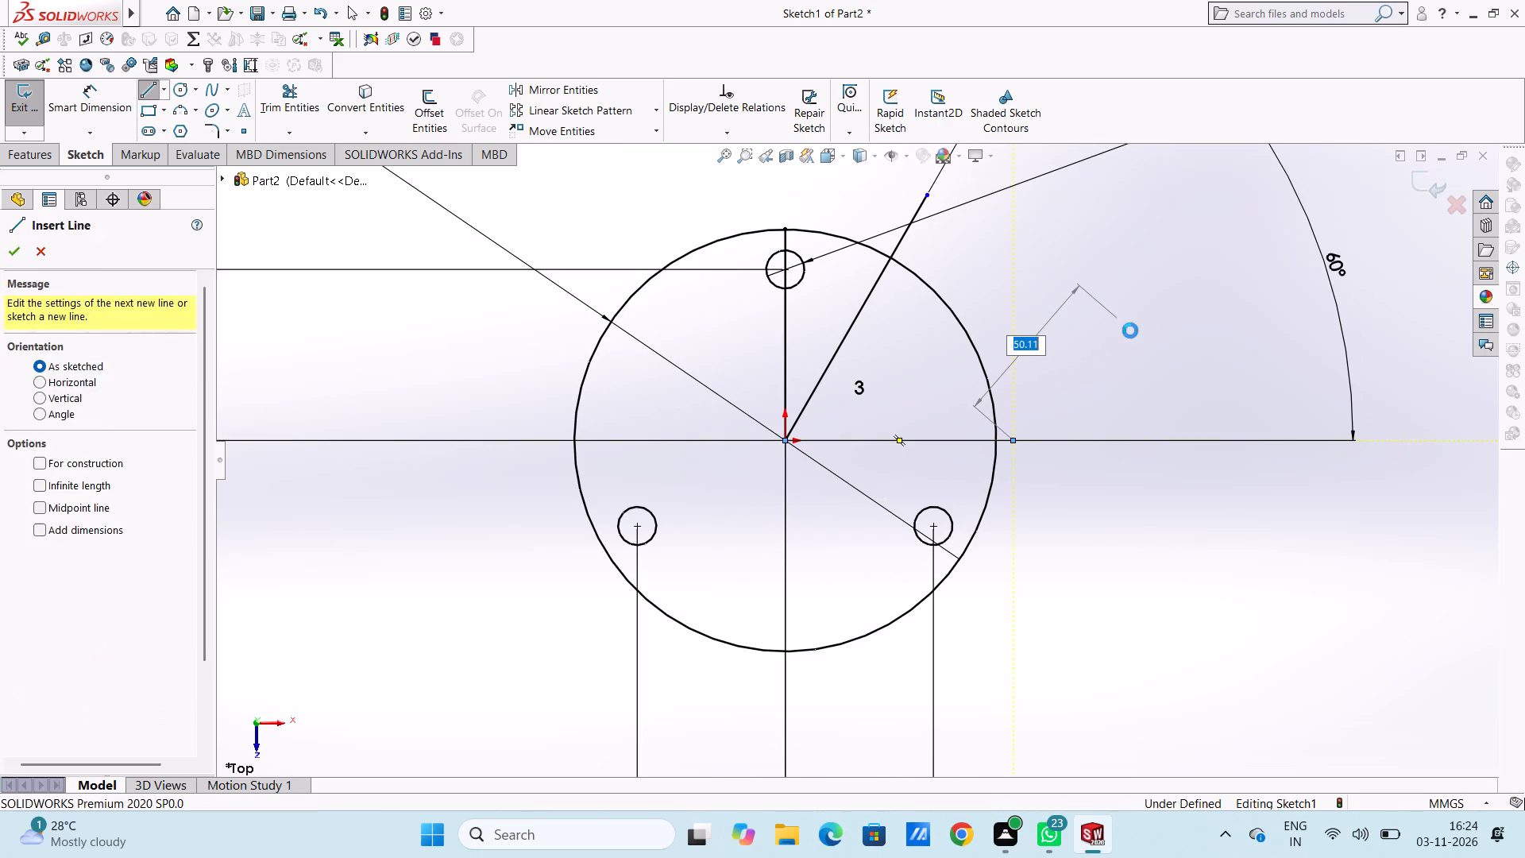
Trim the ends of the 60° line and the horizontal line that extend beyond the 132 mm circle.
scroll(1072, 326, up, 3)
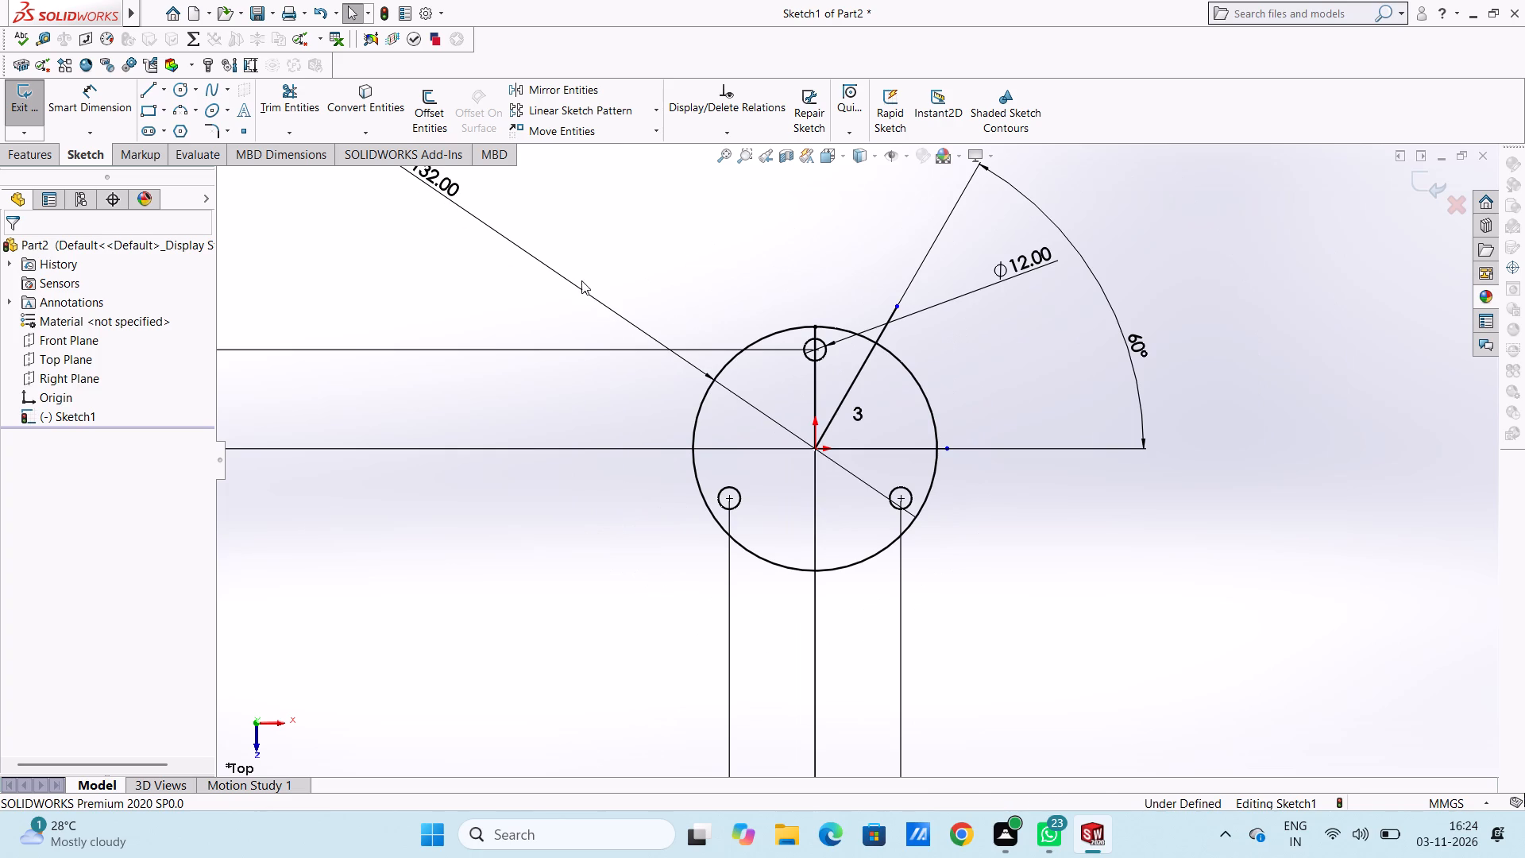
click(277, 110)
scroll(901, 350, down, 4)
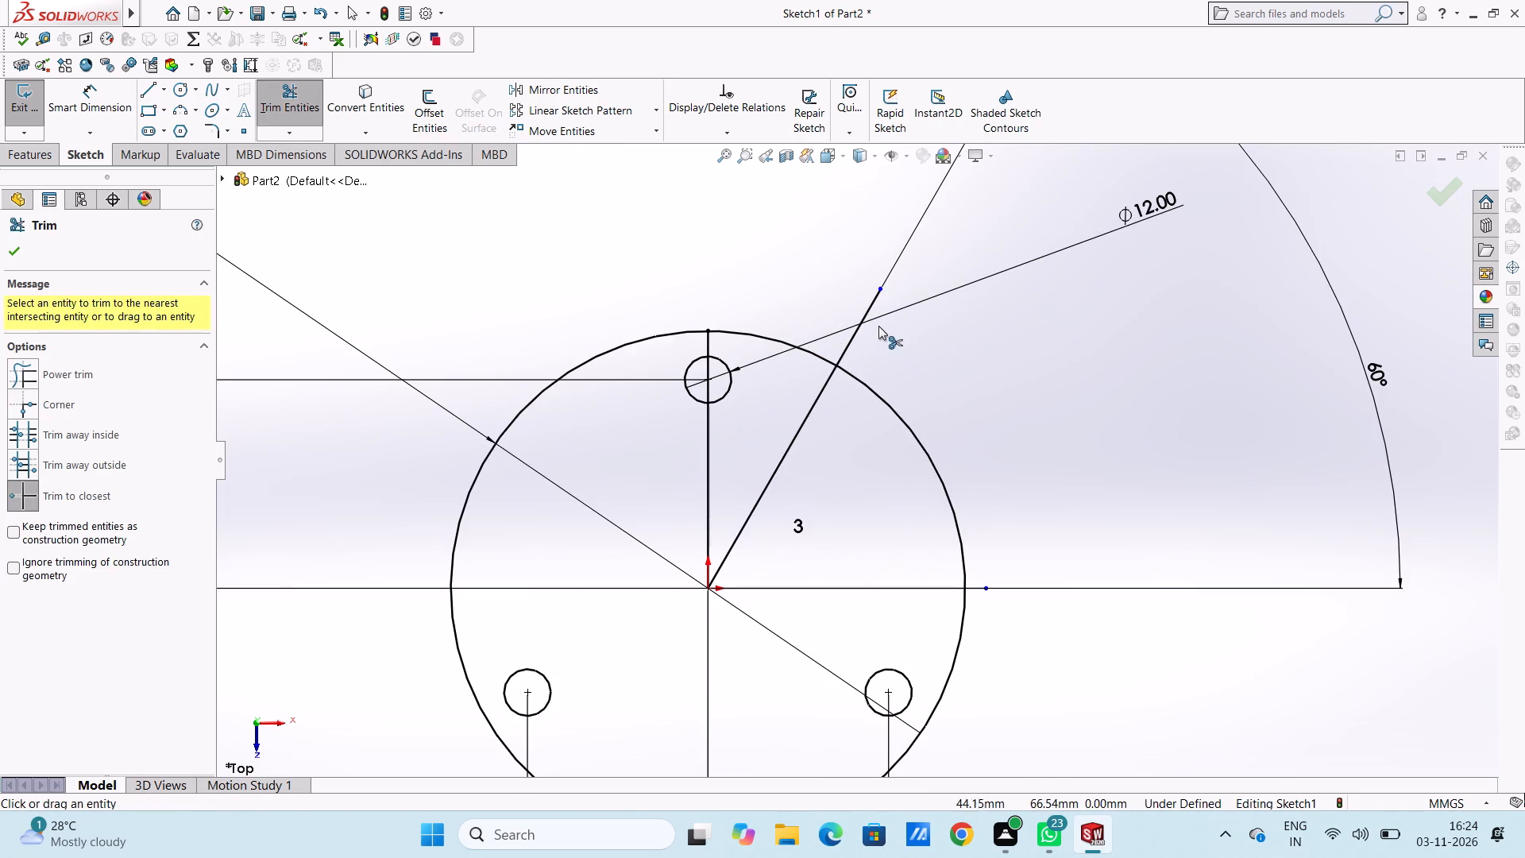
click(874, 305)
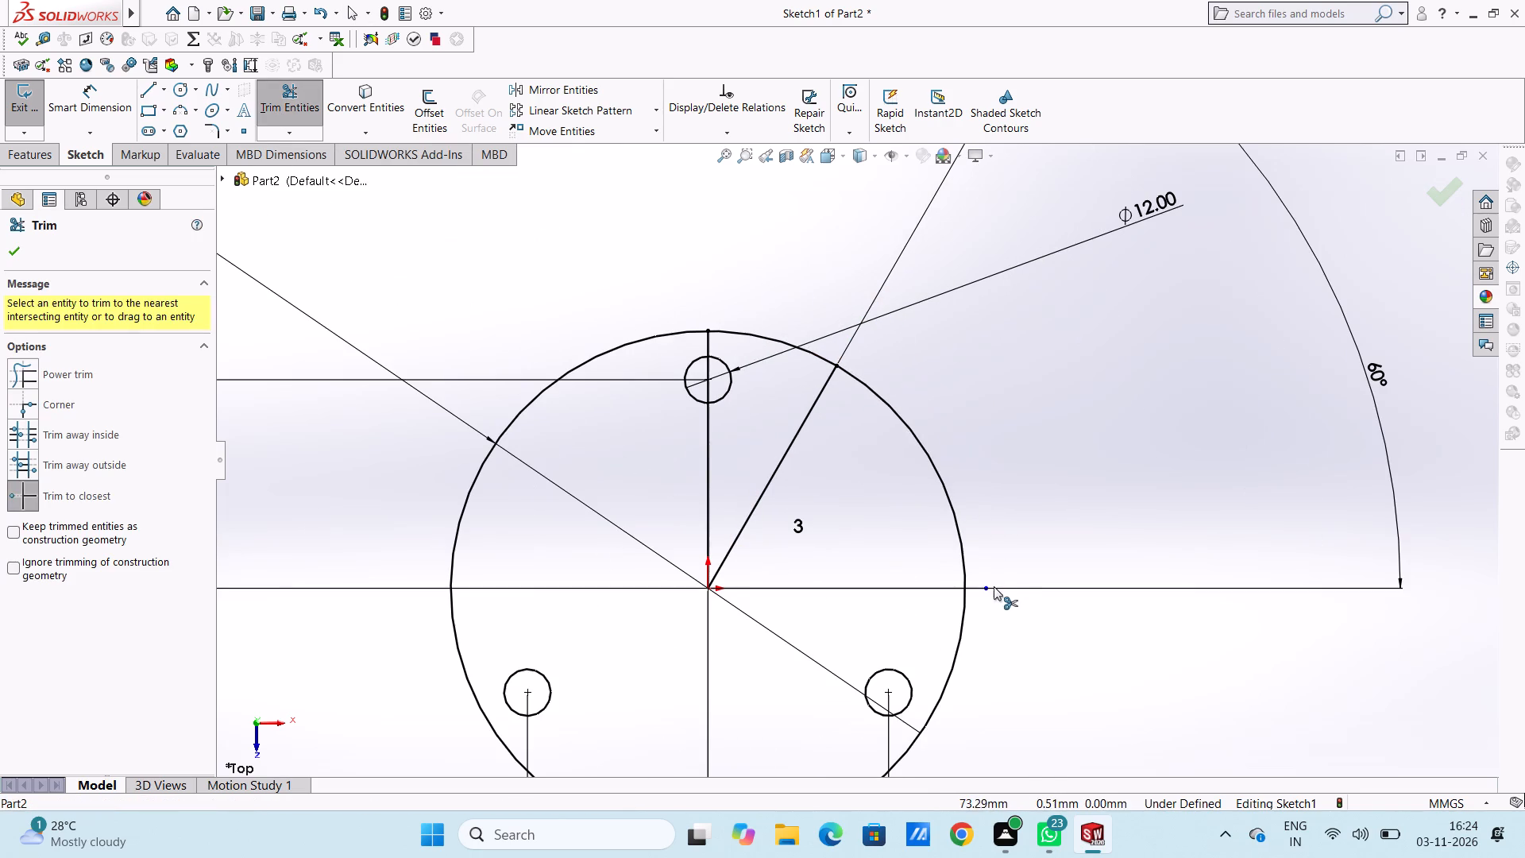
click(985, 585)
scroll(976, 402, up, 4)
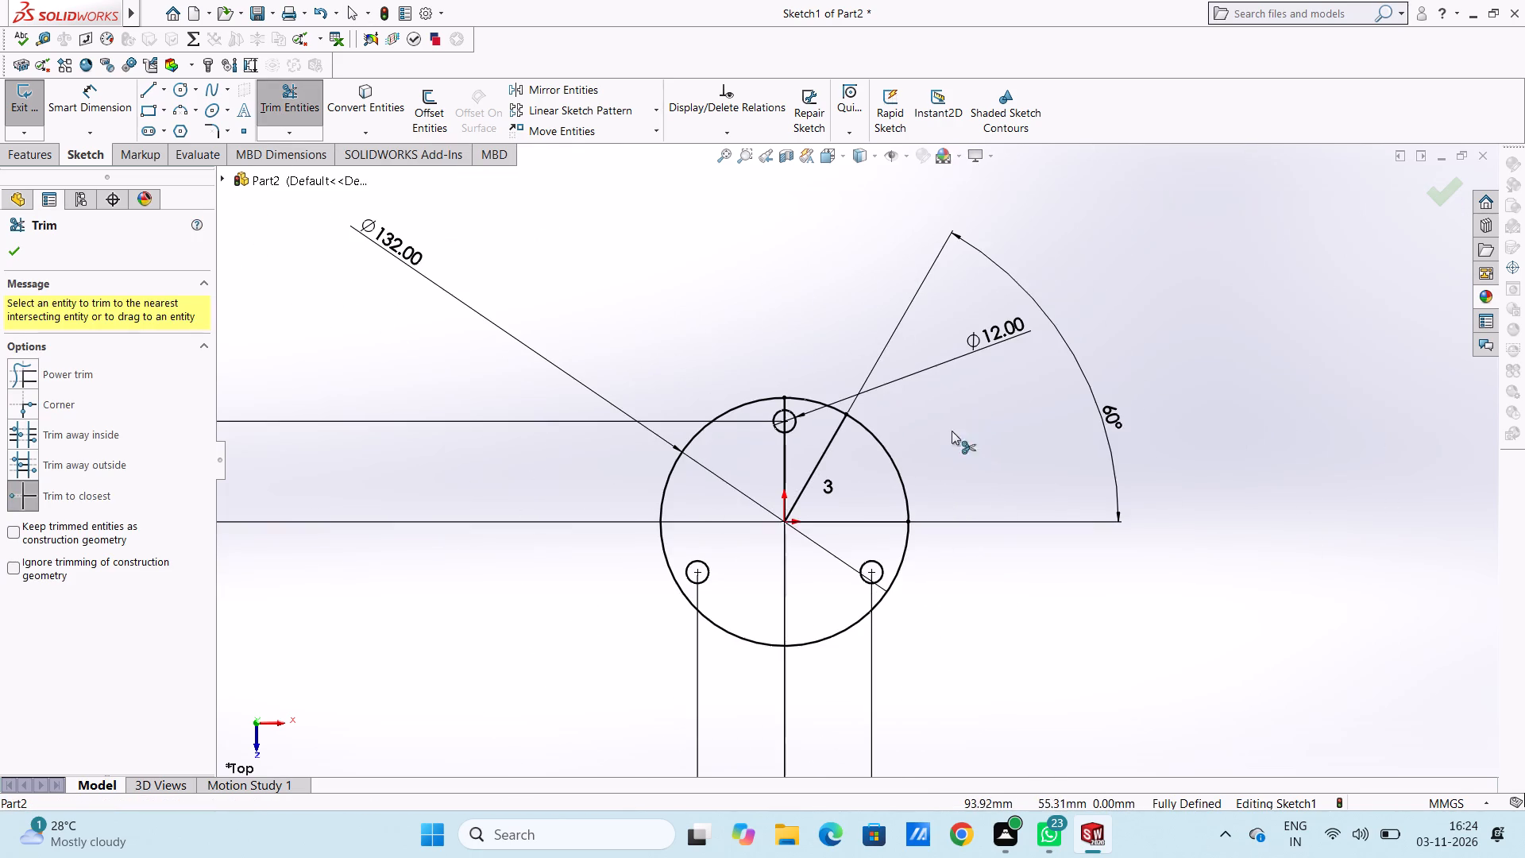
scroll(928, 458, up, 4)
scroll(904, 512, down, 3)
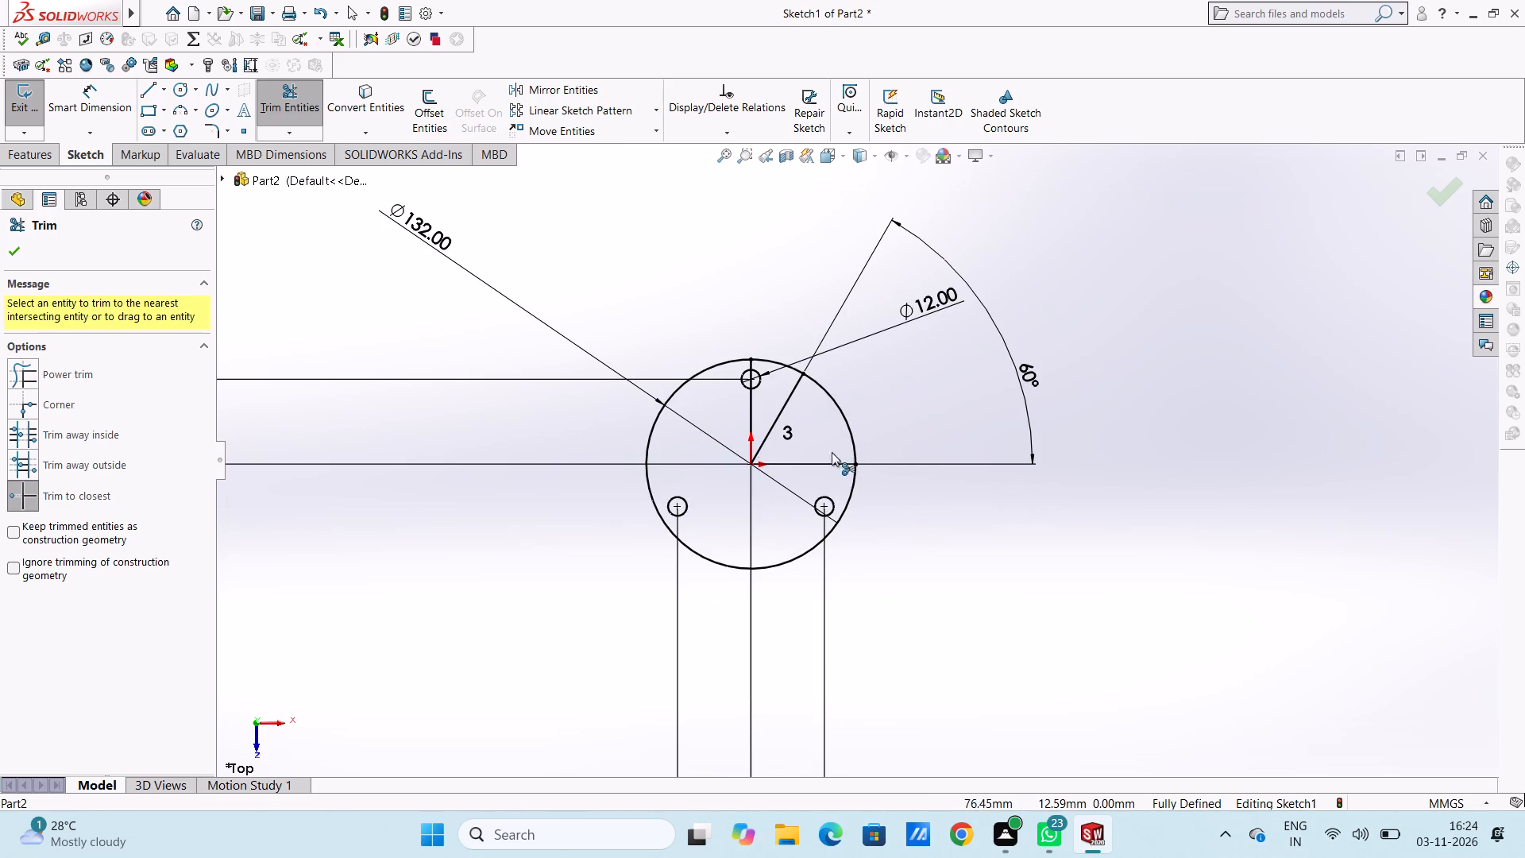
click(23, 251)
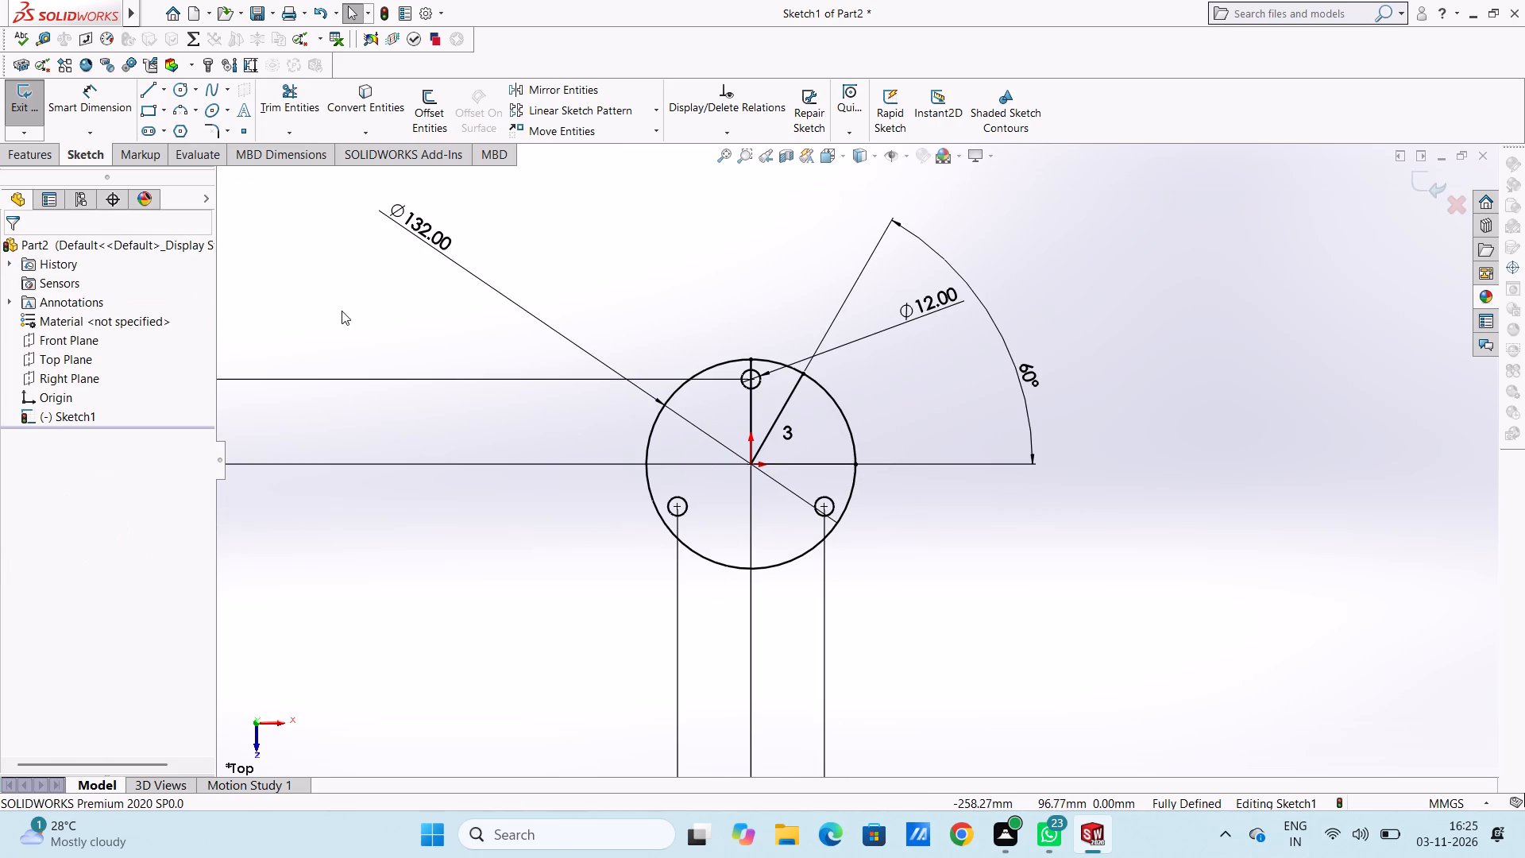
click(342, 311)
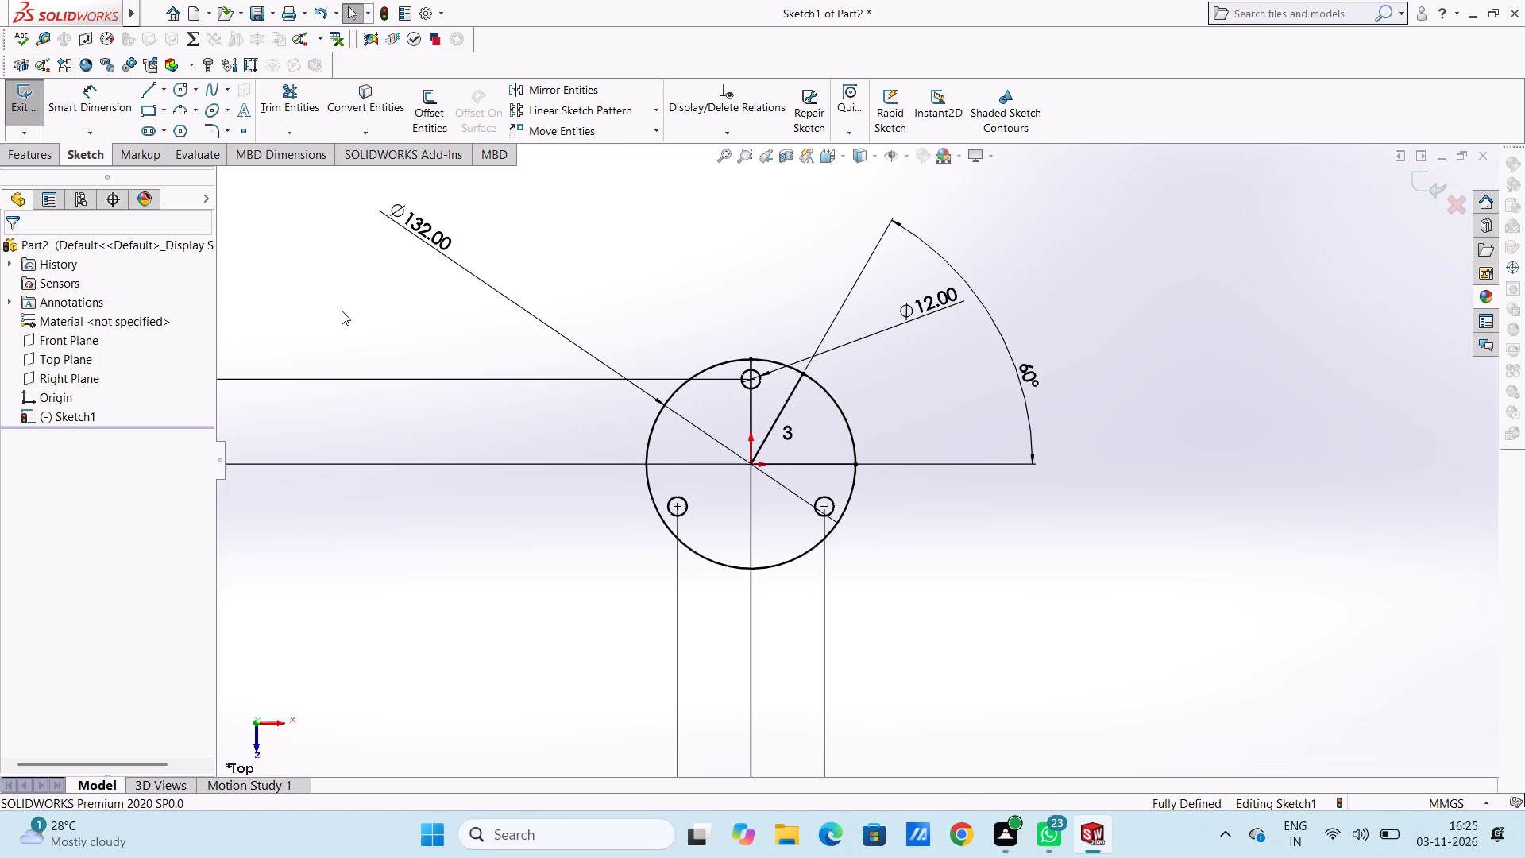
Sketch a circle about 74 mm in diameter centred on the origin, inside the 132 mm circle.
click(182, 83)
click(755, 469)
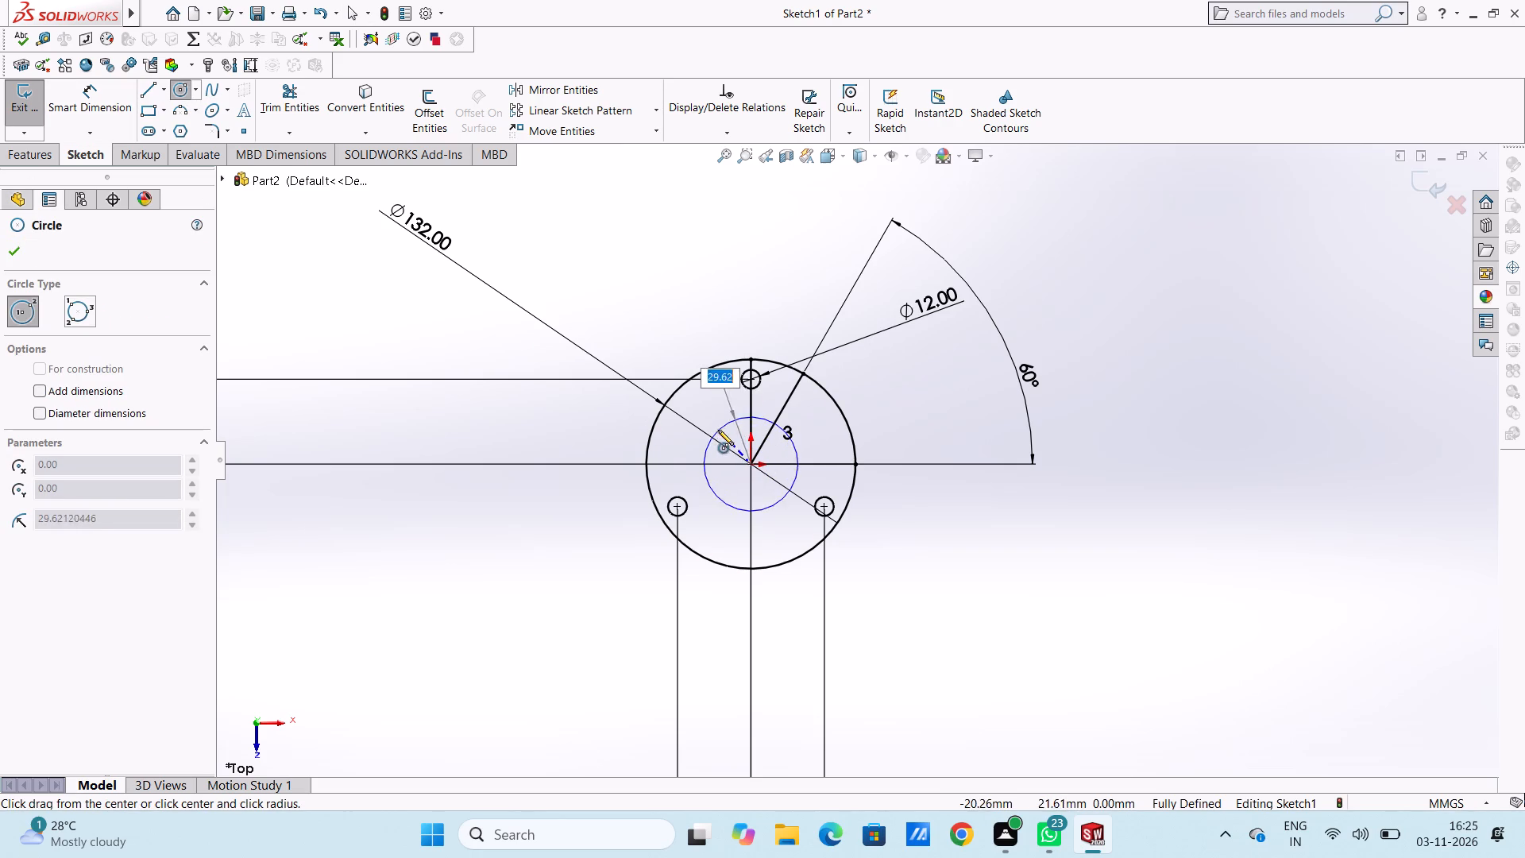
click(708, 423)
click(7, 247)
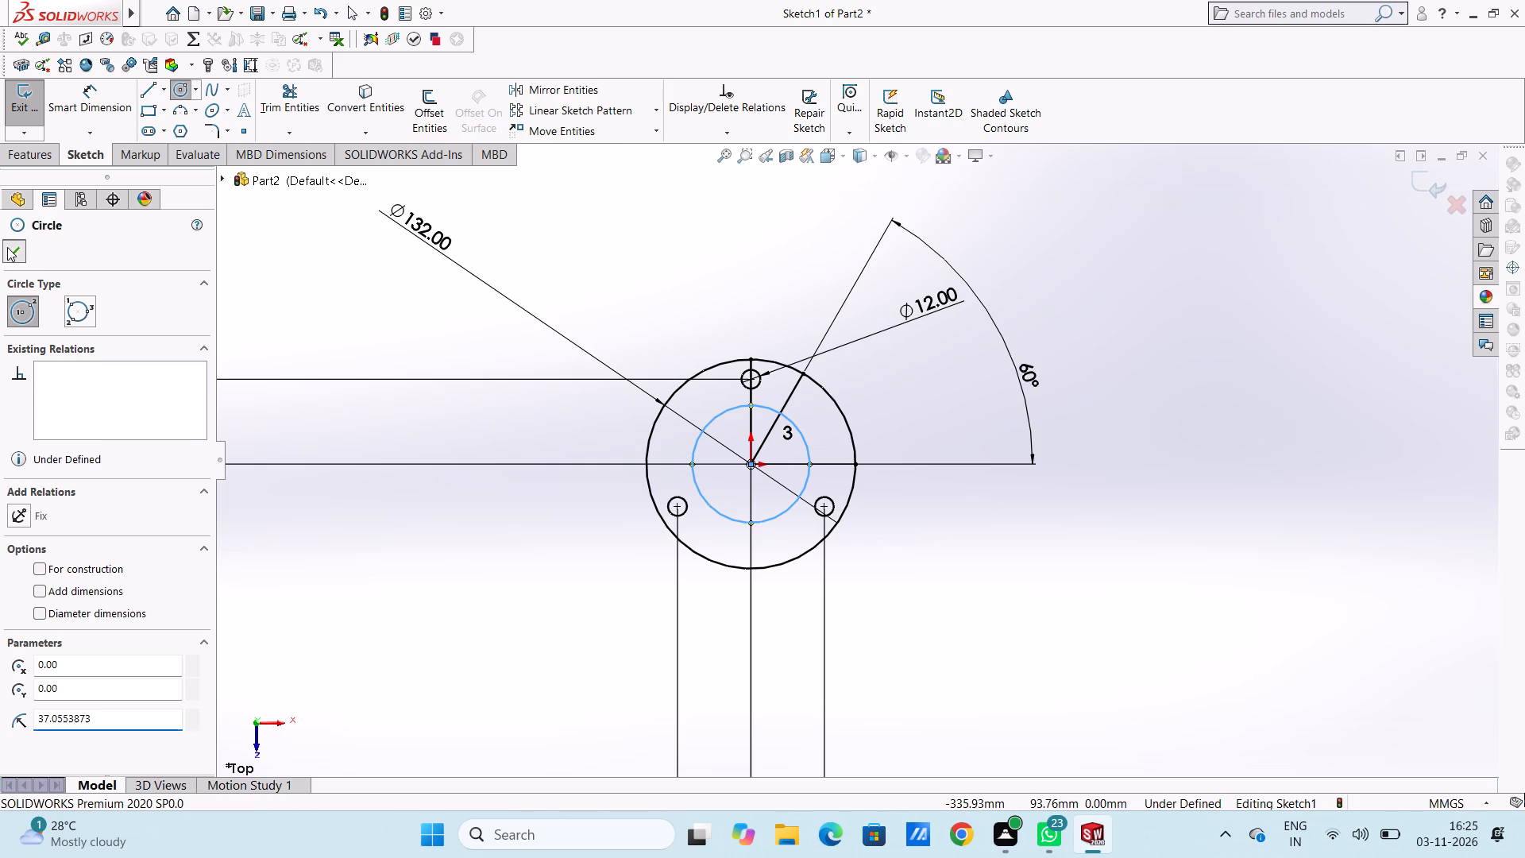
click(342, 339)
Dimension the inner circle's diameter as 82 mm, with the text below the 132 mm diameter dimension.
click(89, 94)
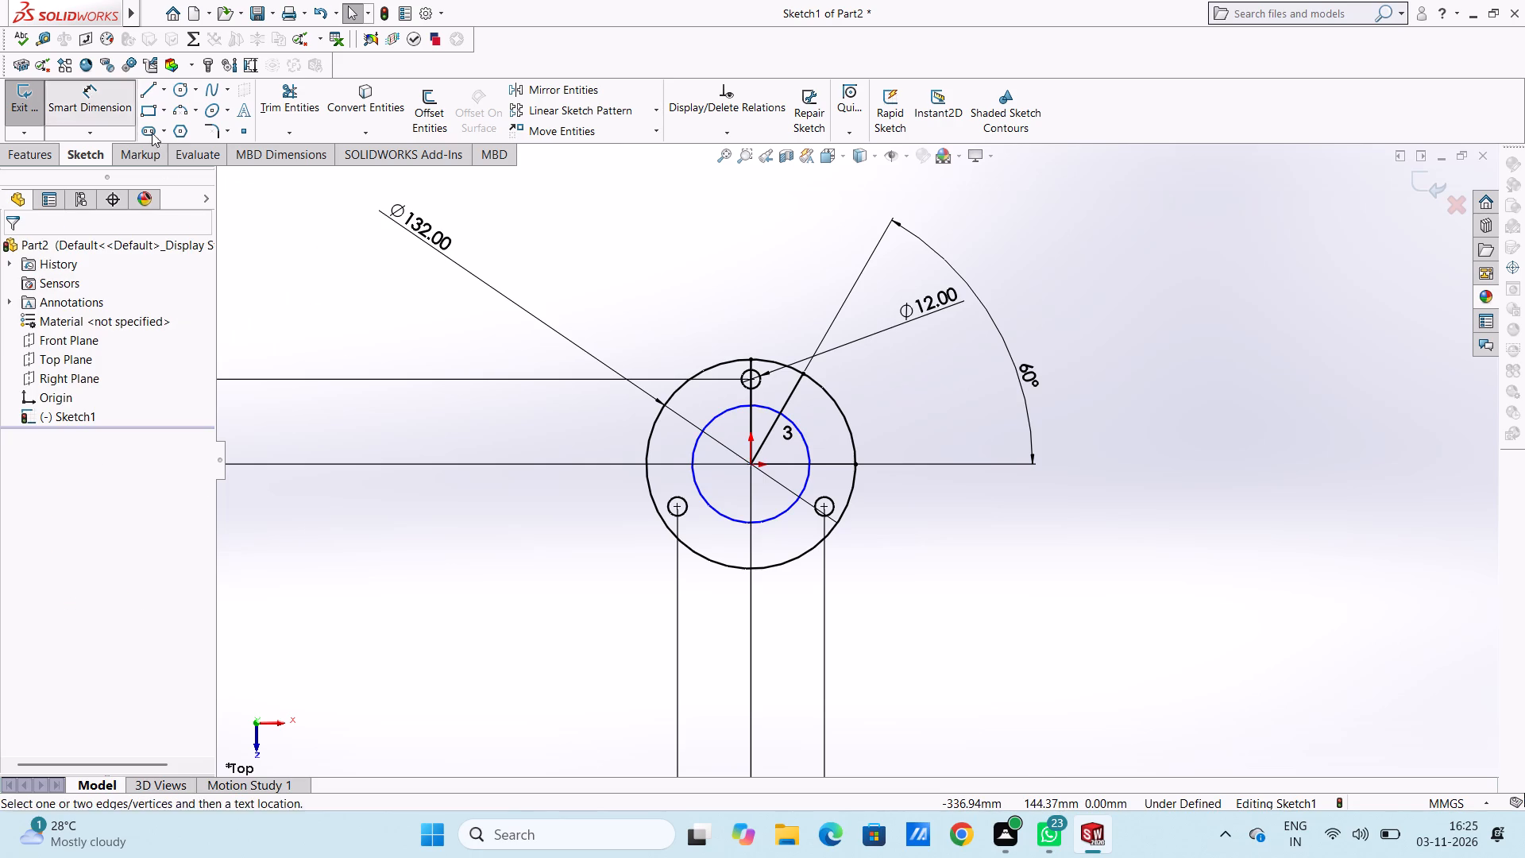
click(702, 435)
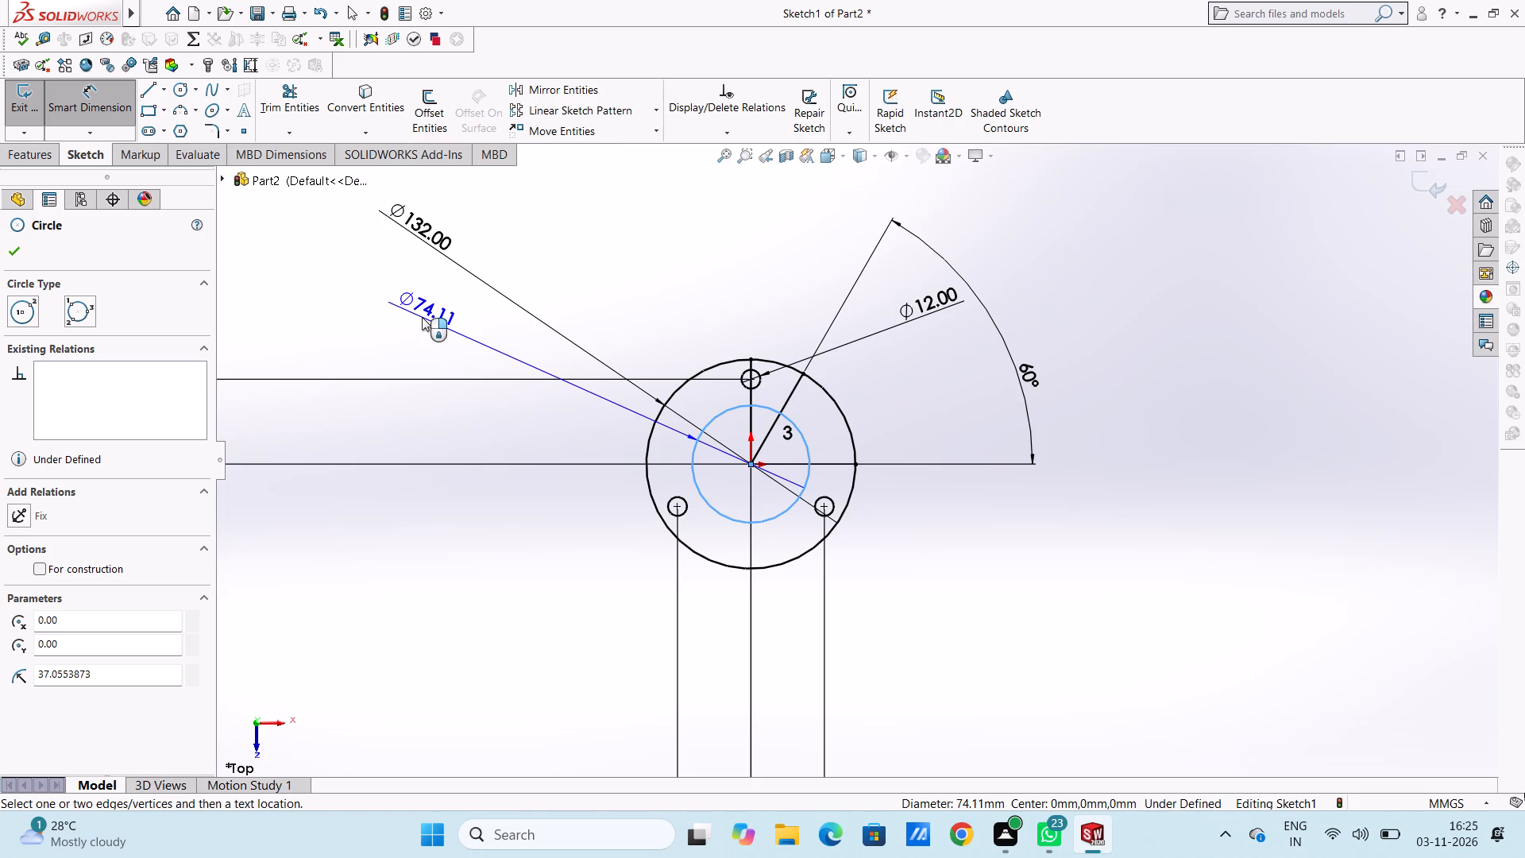
click(422, 317)
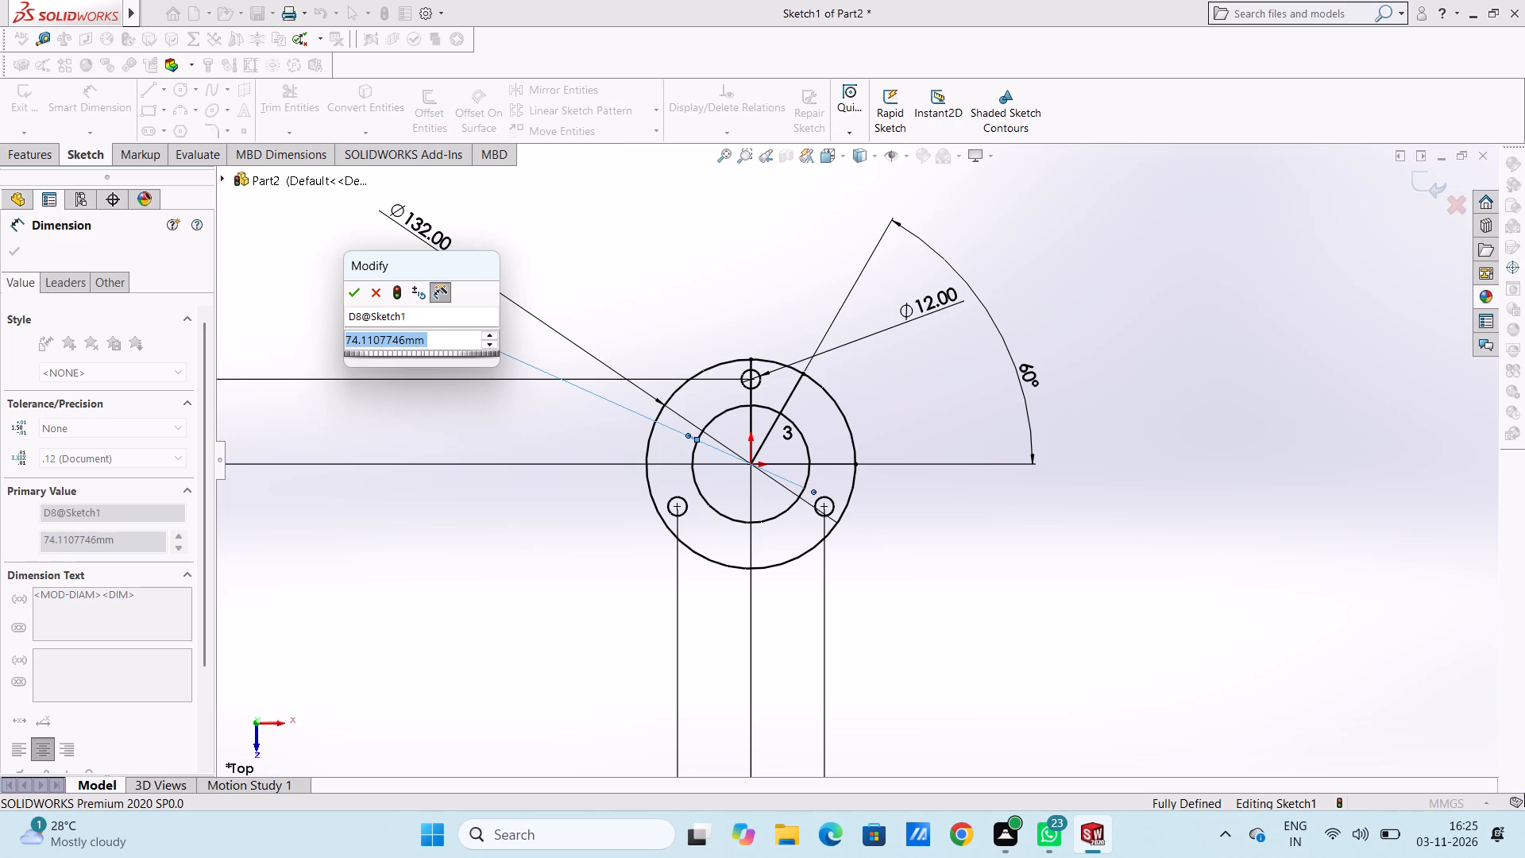
text(82)
key(Return)
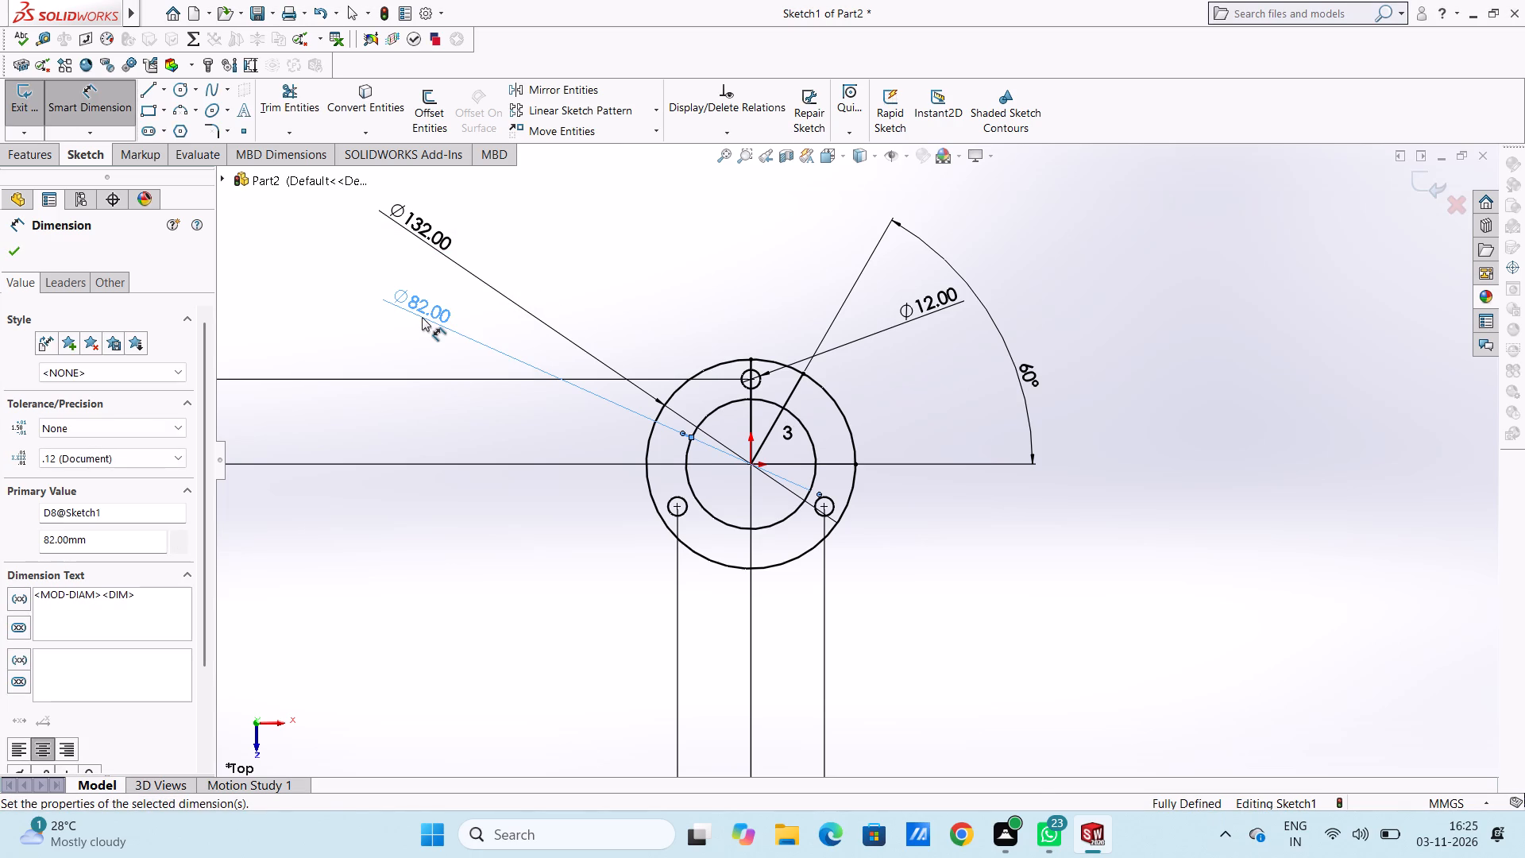
click(662, 286)
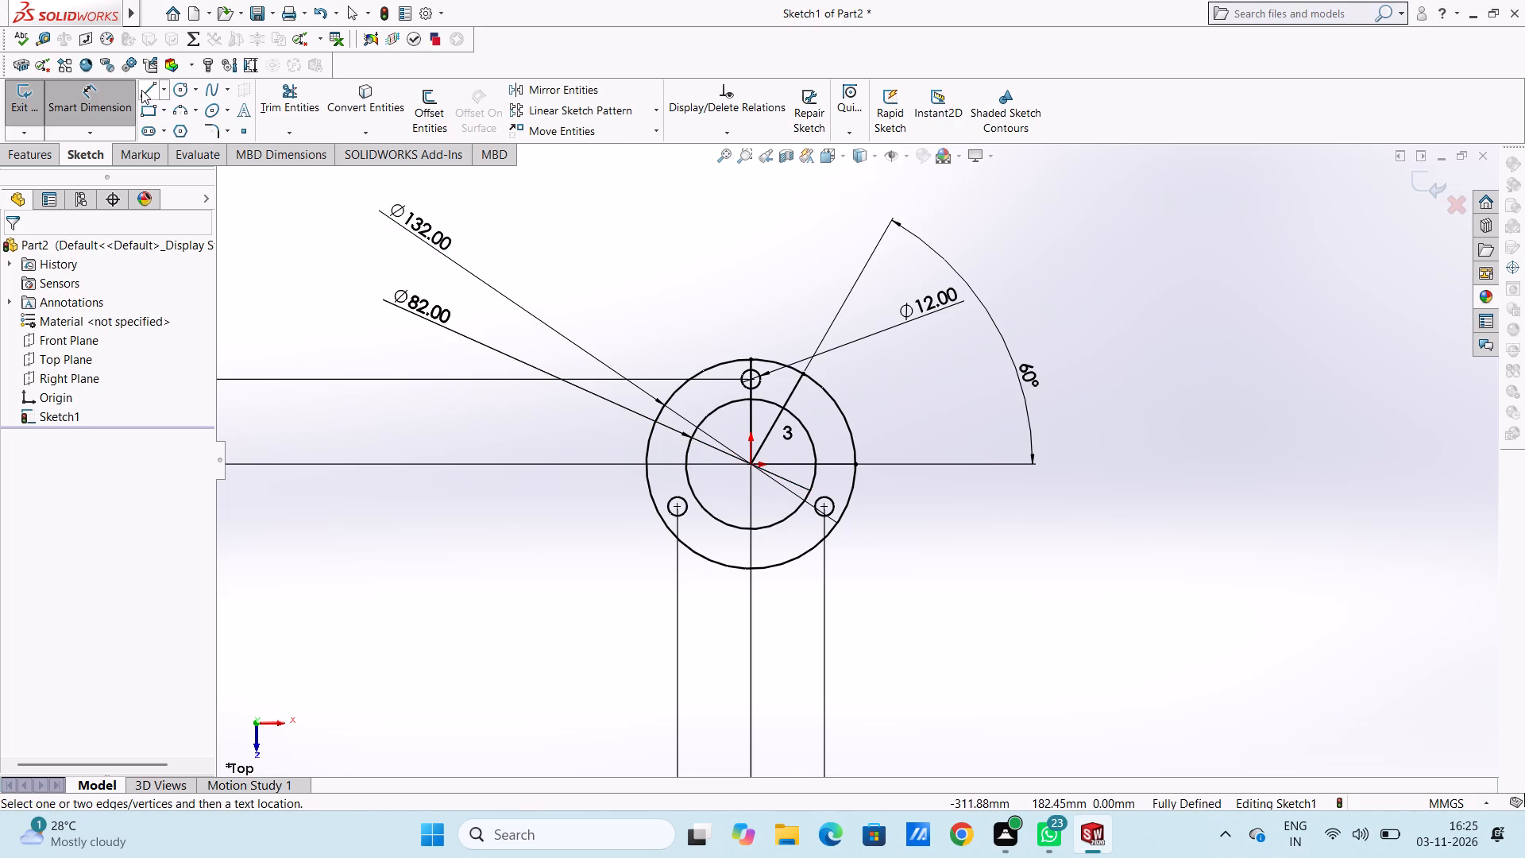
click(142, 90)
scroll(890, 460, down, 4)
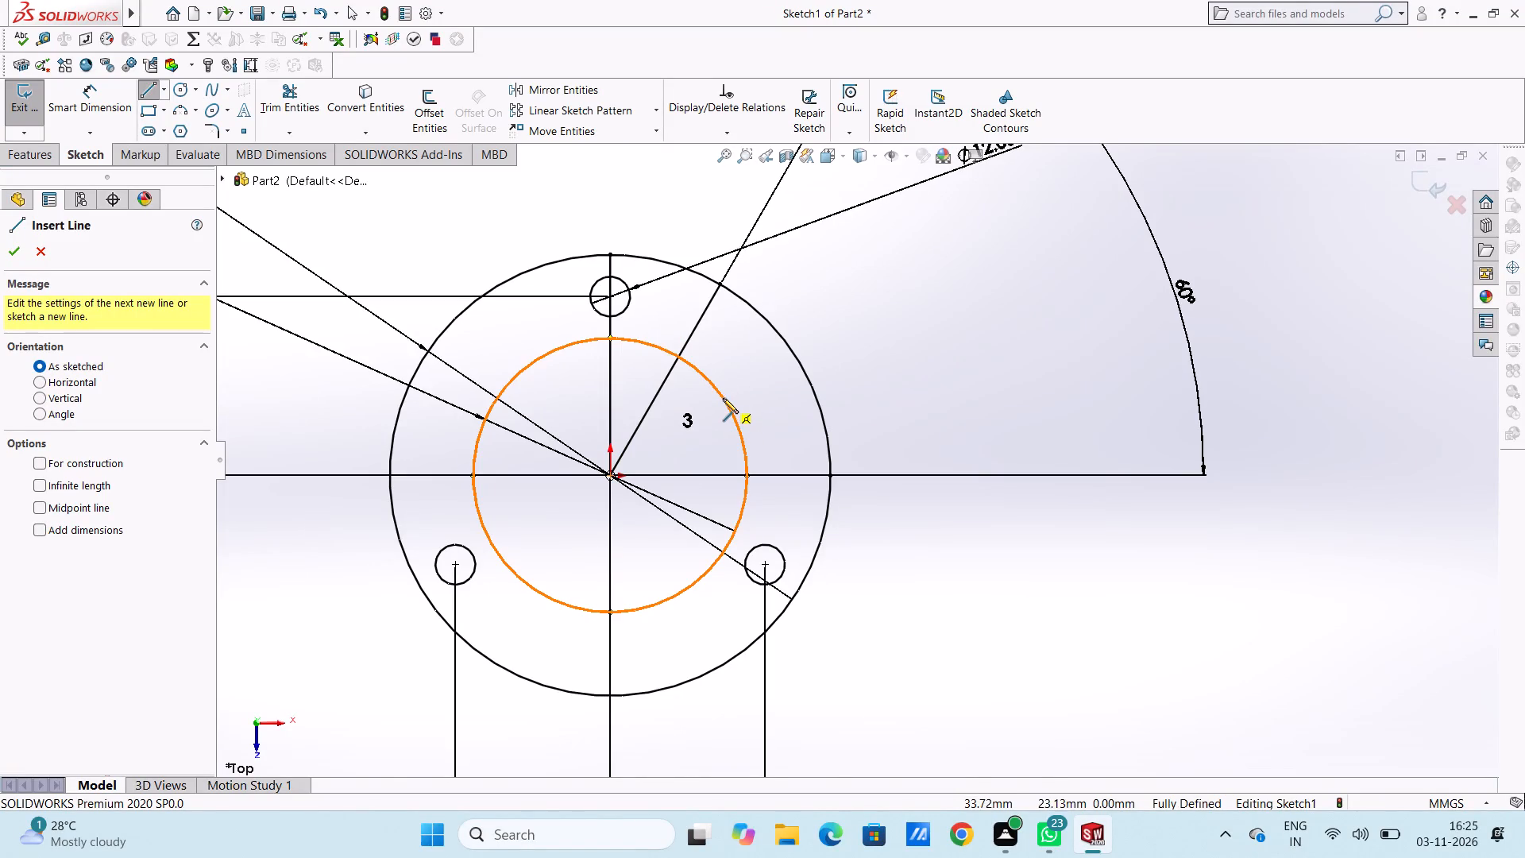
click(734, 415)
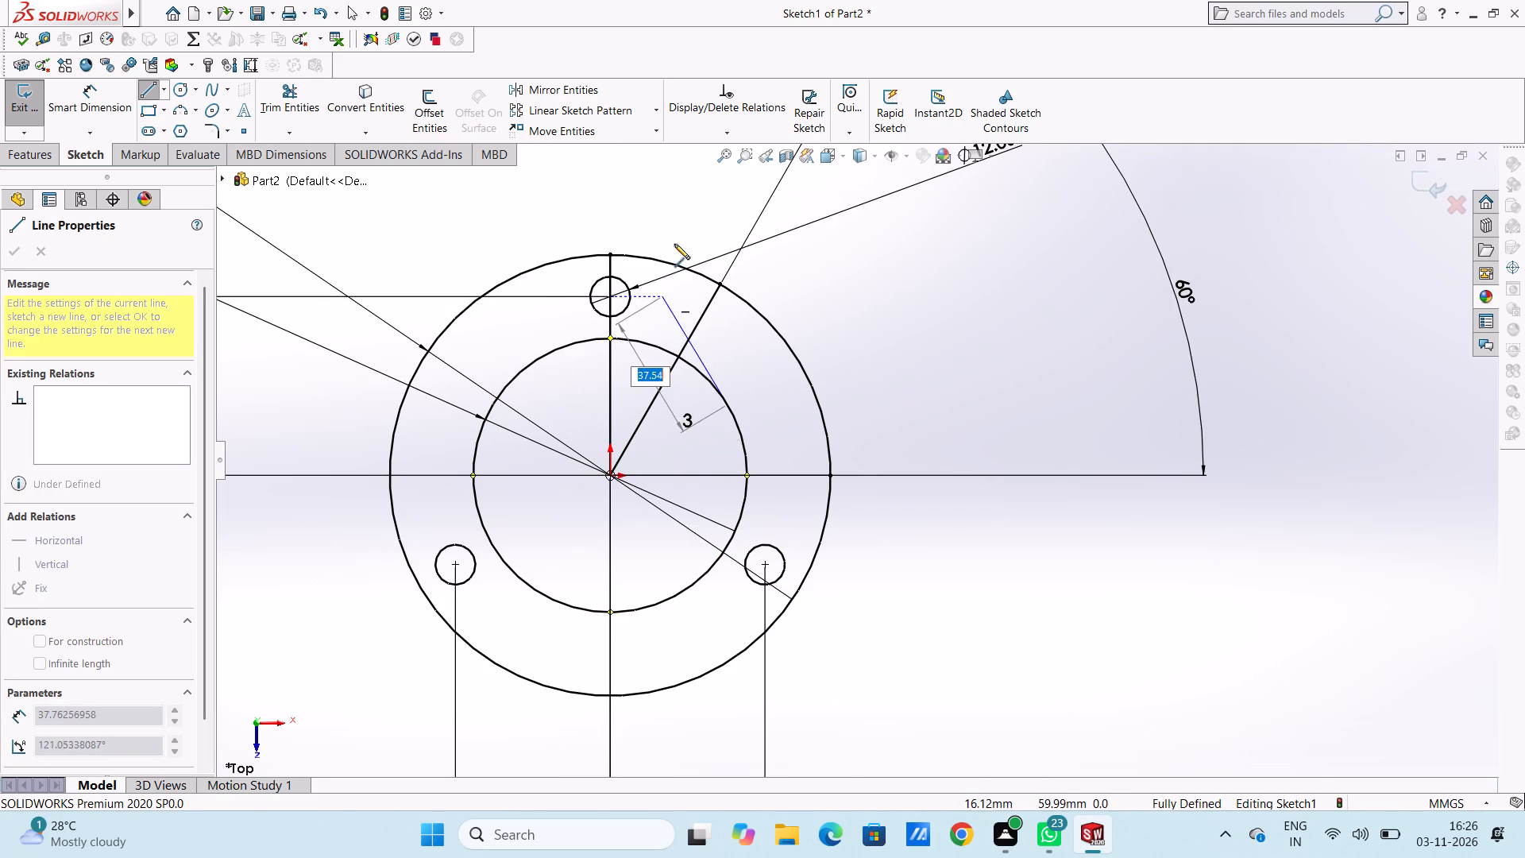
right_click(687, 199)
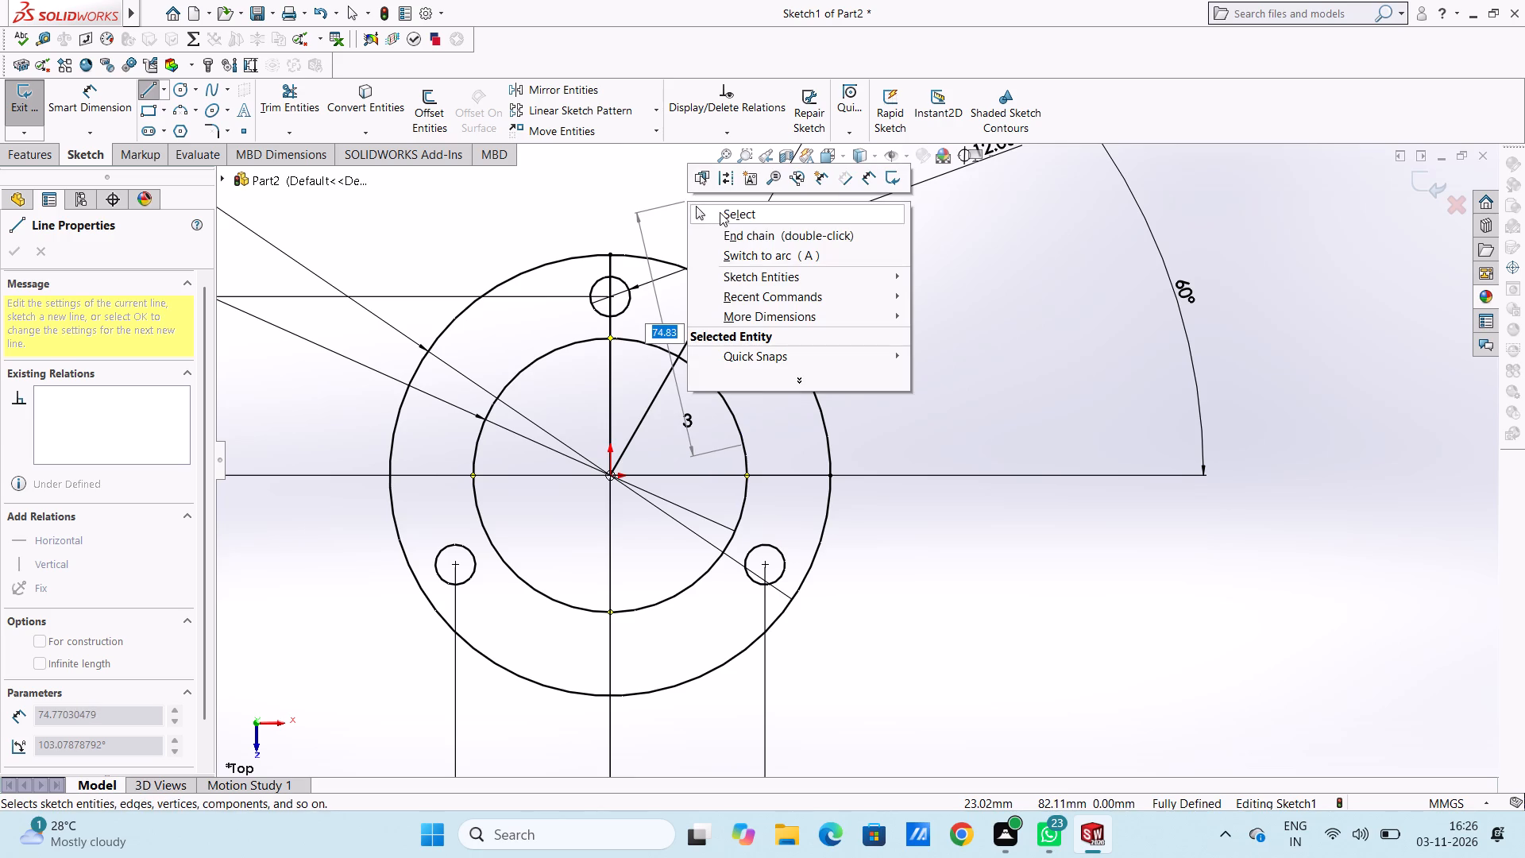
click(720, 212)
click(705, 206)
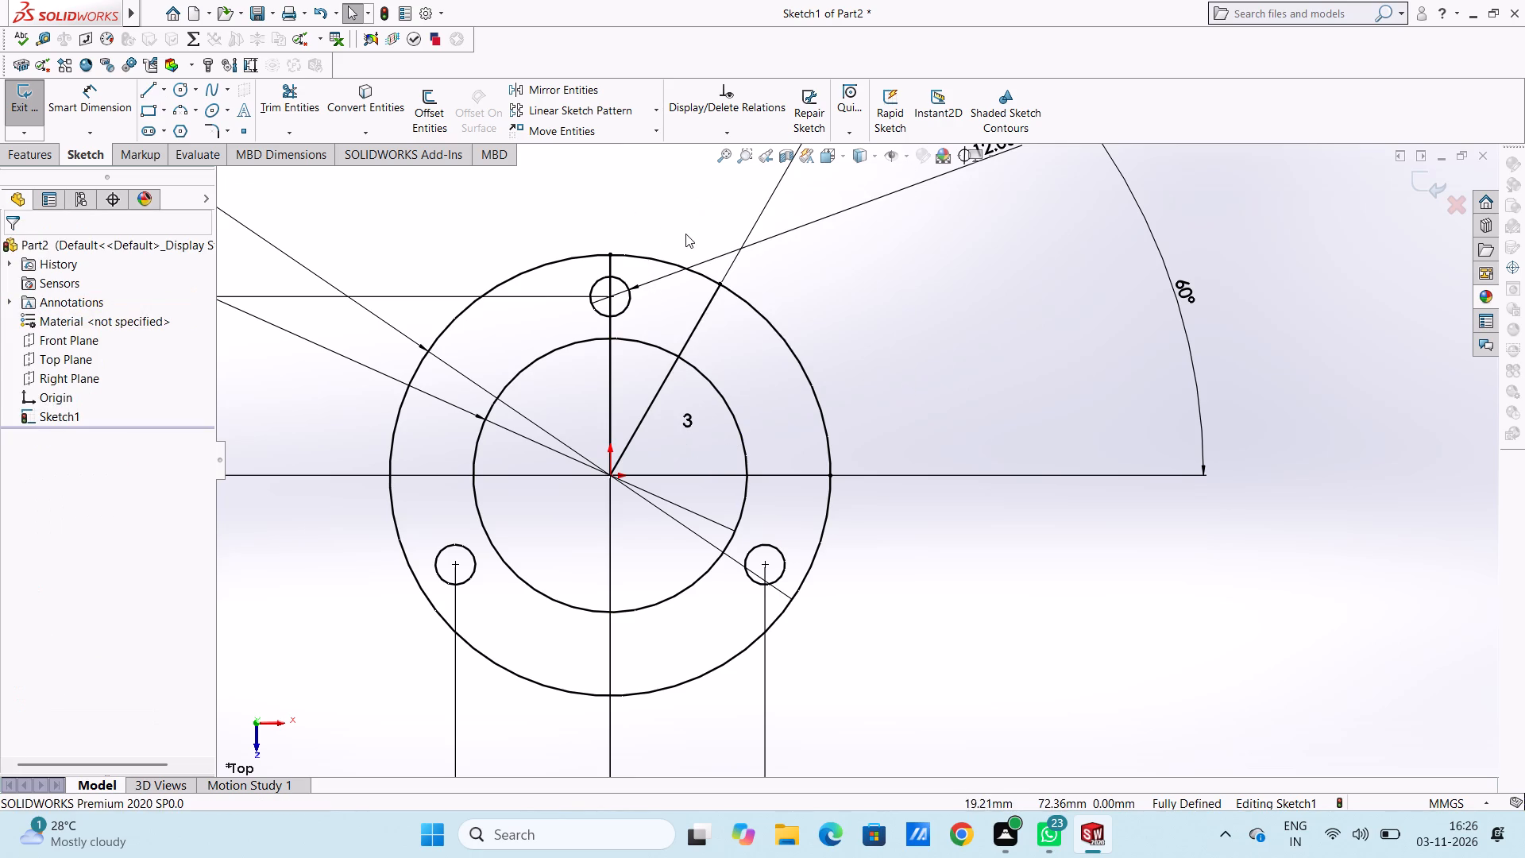
Sketch a slanted line about 171 mm long at about 130°, from outside the 132 mm circle's lower right, past the 82 mm circle, to above the top hole.
scroll(689, 231, up, 3)
click(146, 84)
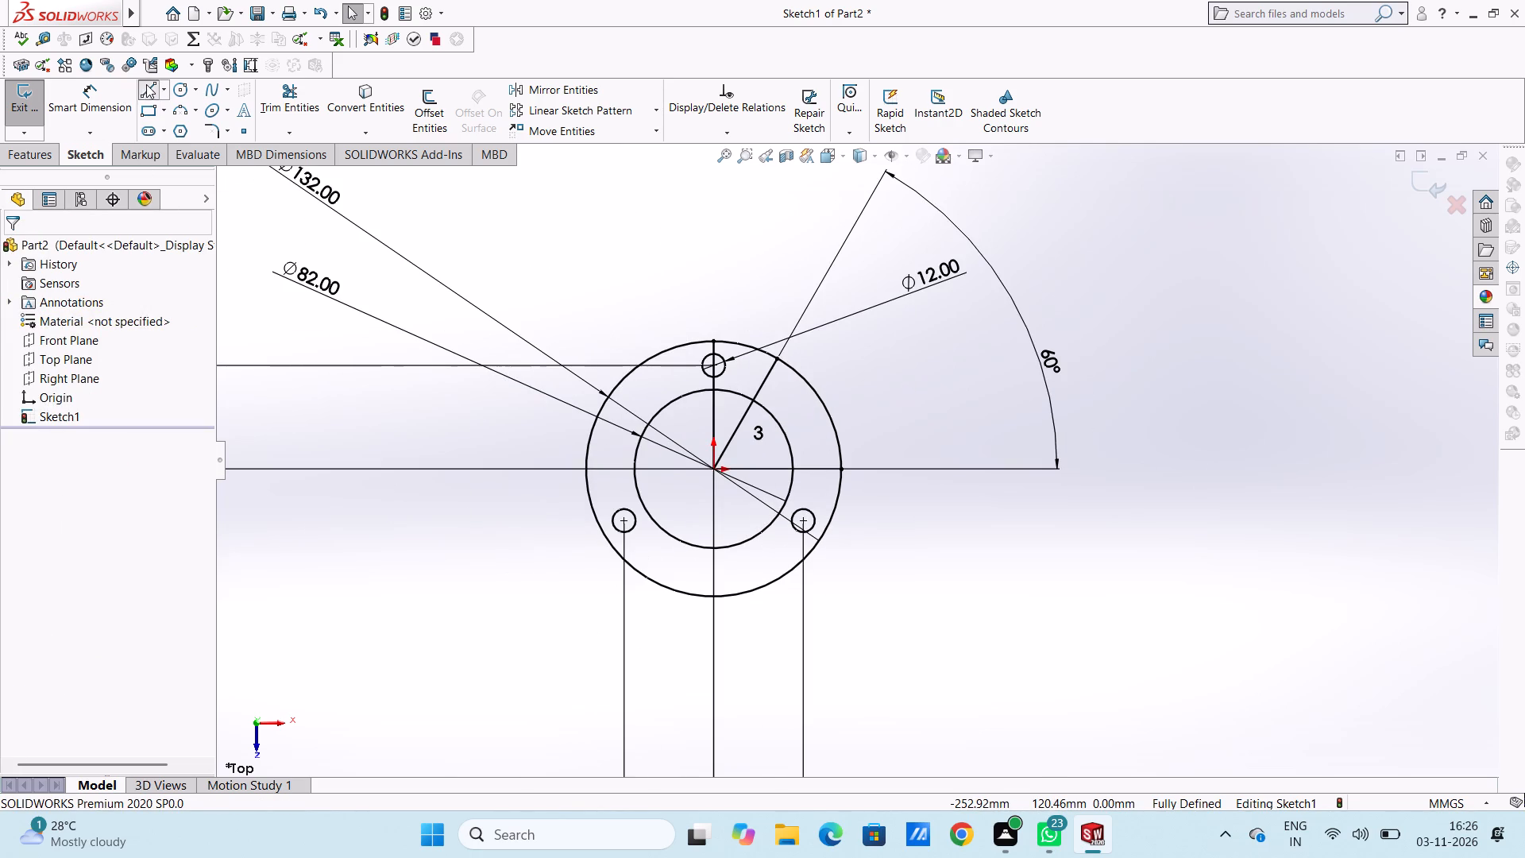
click(884, 552)
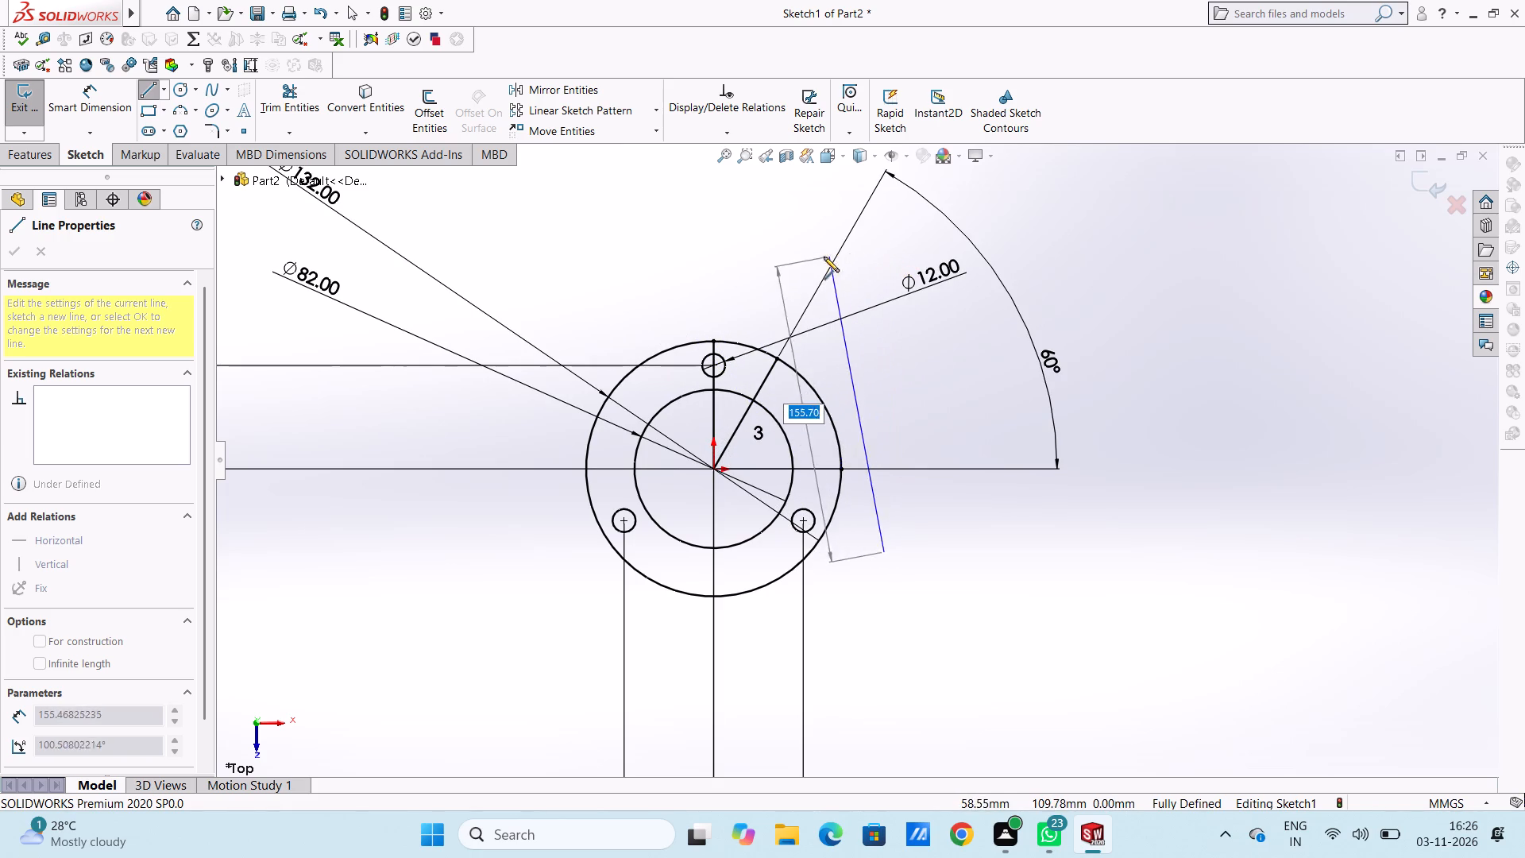
click(673, 298)
right_click(722, 235)
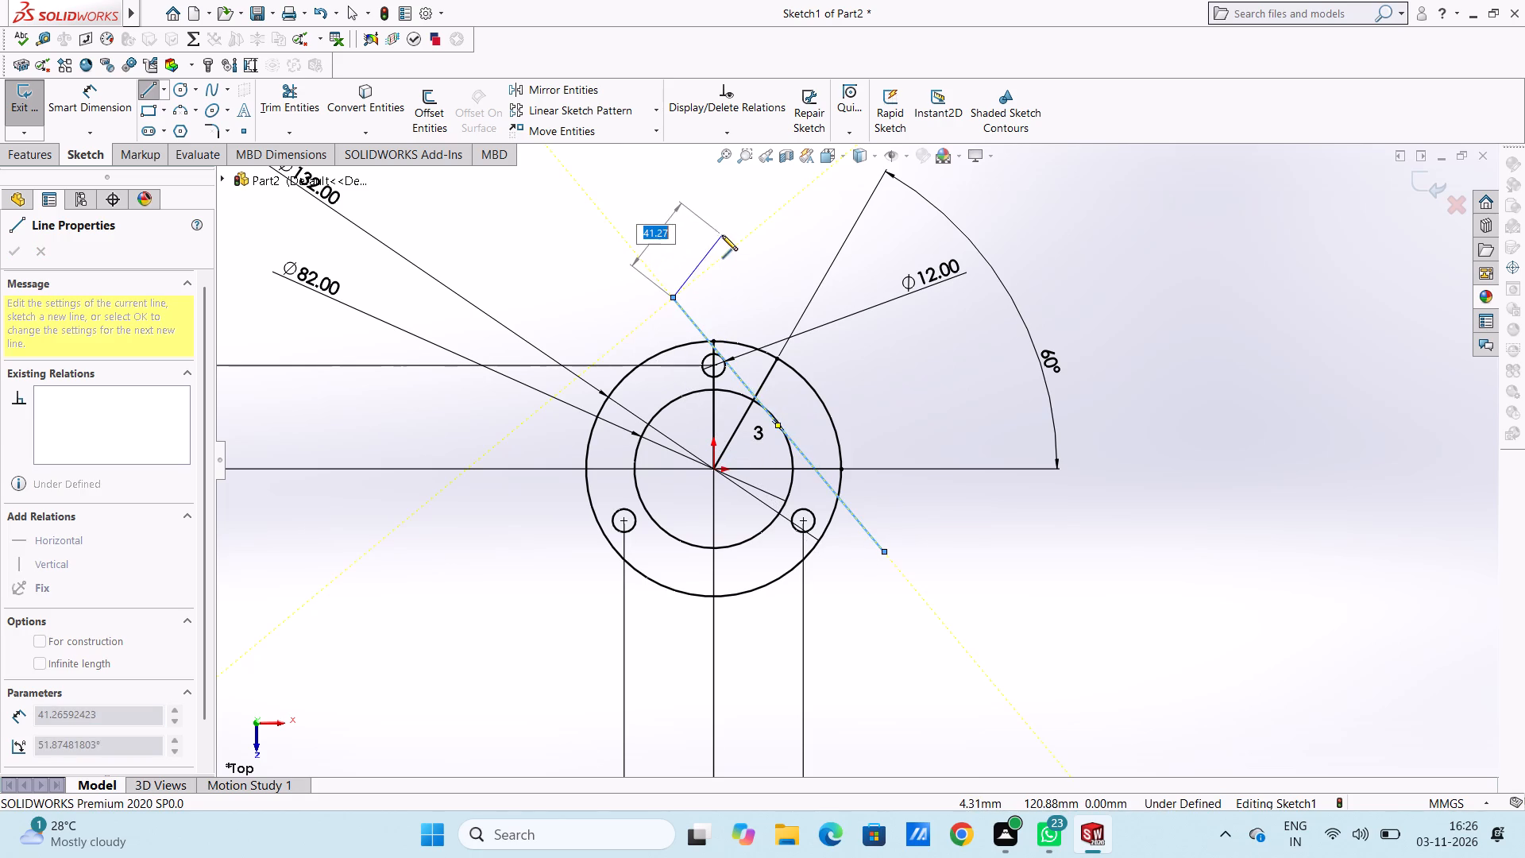
double_click(732, 245)
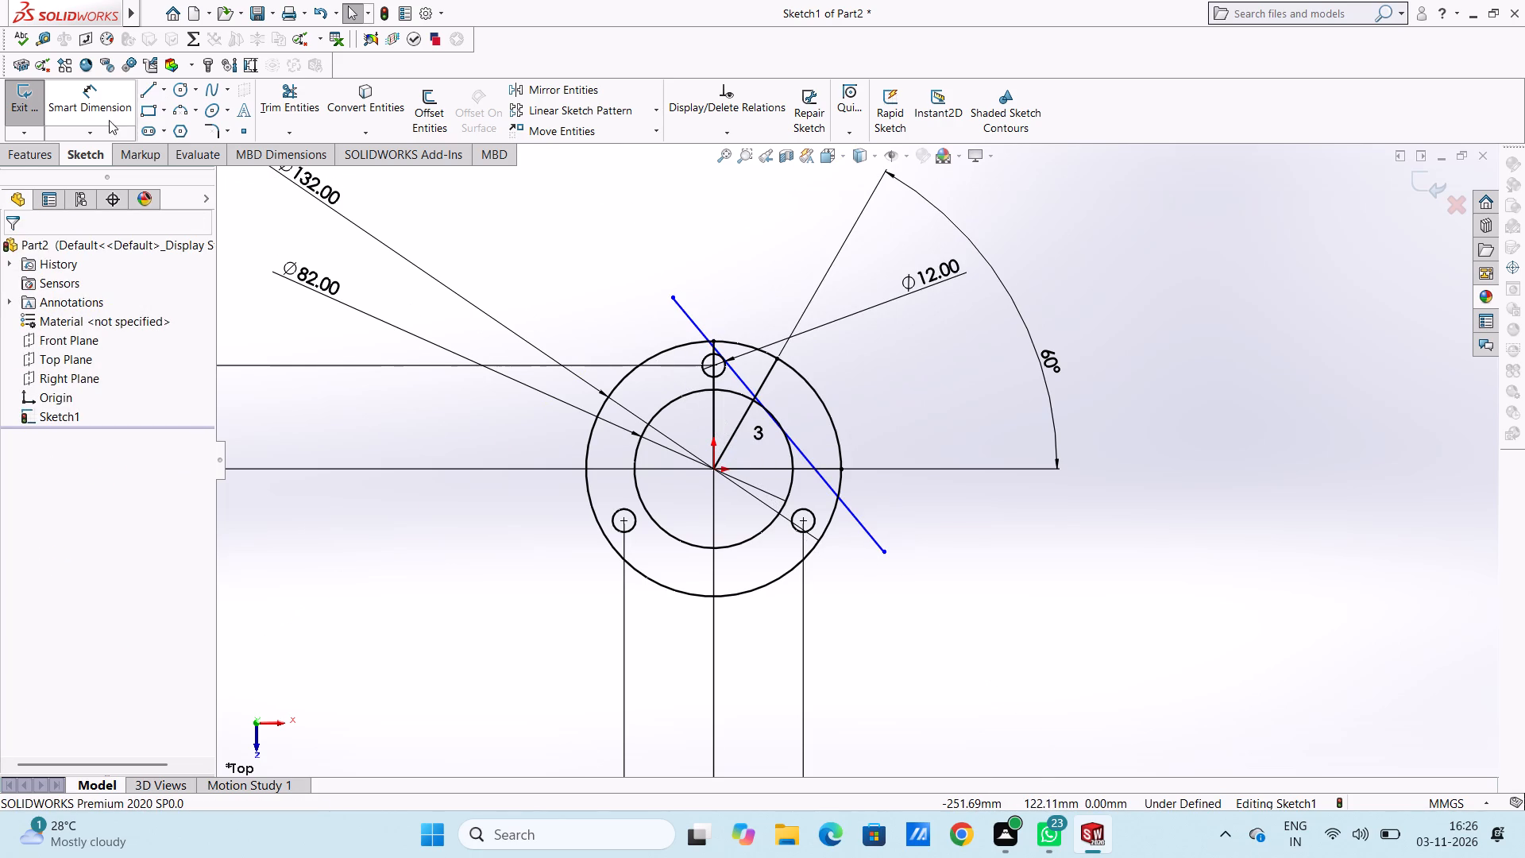
Dimension the perpendicular distance from the origin to the long slanted line as 41 mm, with the text beyond the line's lower end.
click(107, 100)
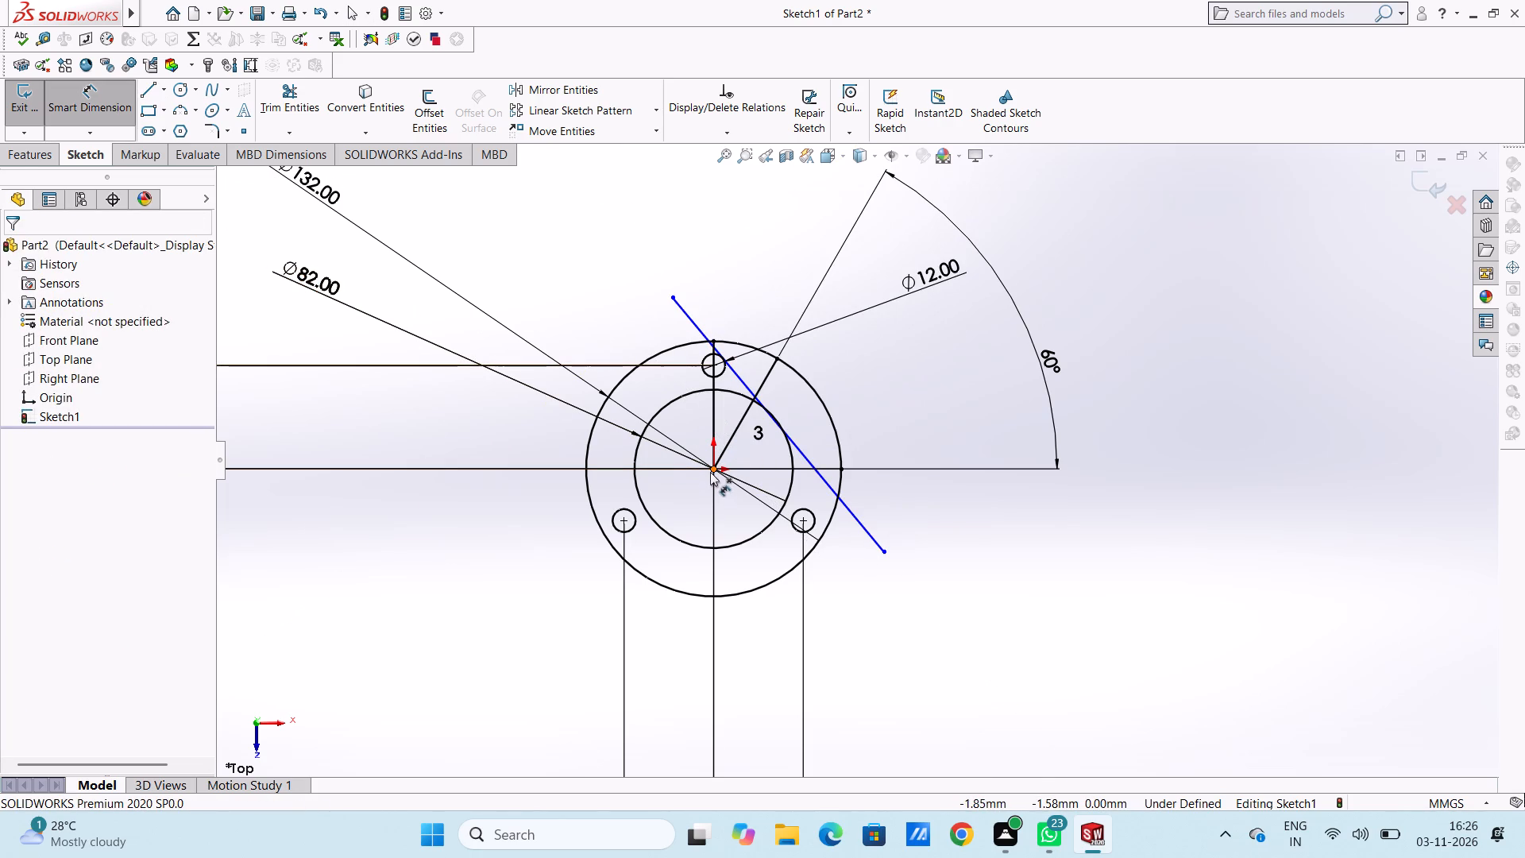
click(710, 472)
click(810, 458)
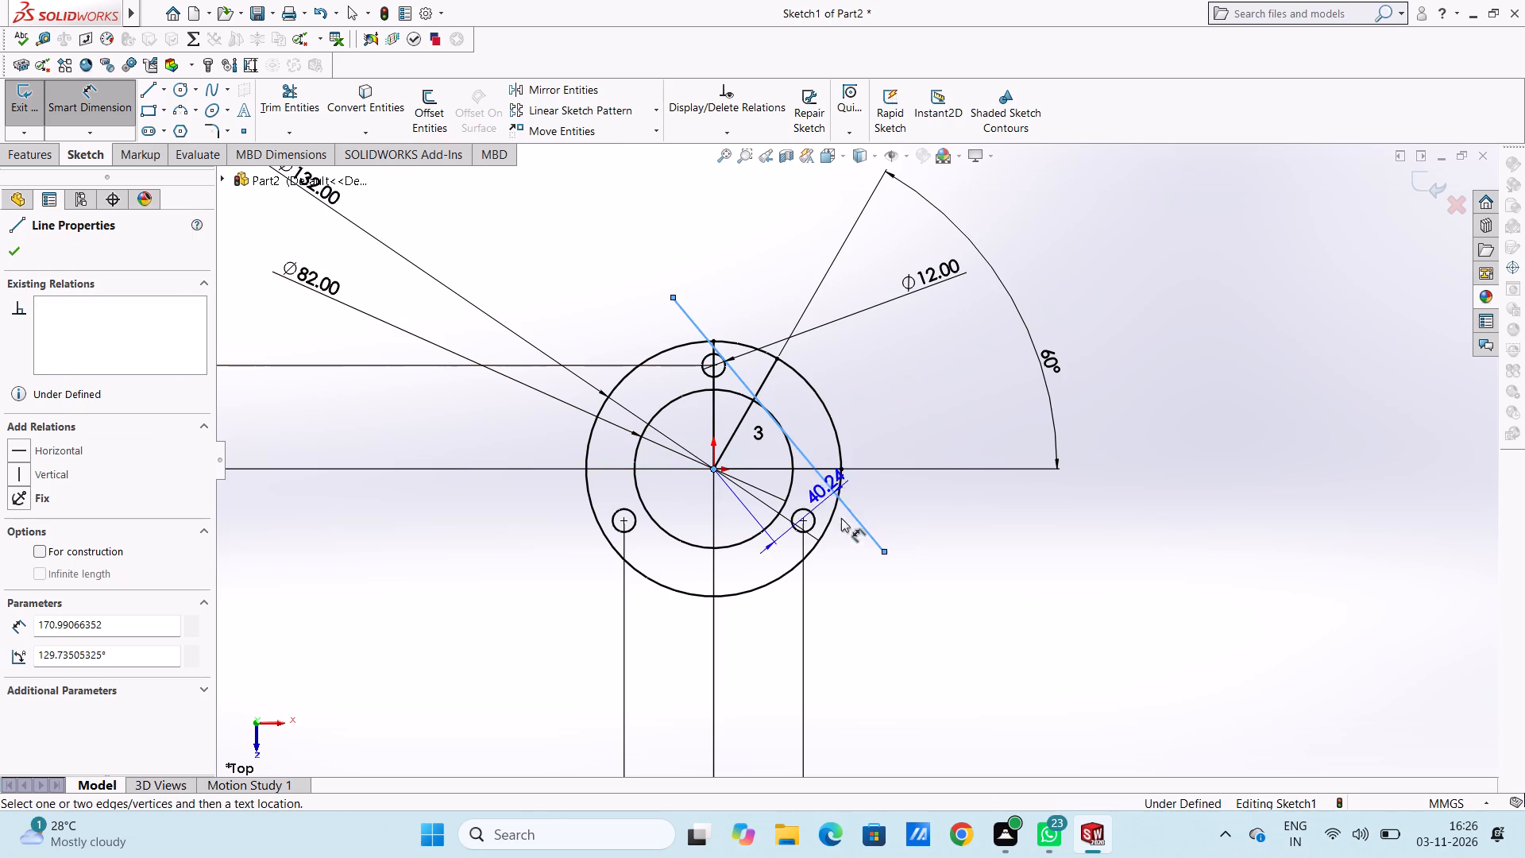
click(945, 684)
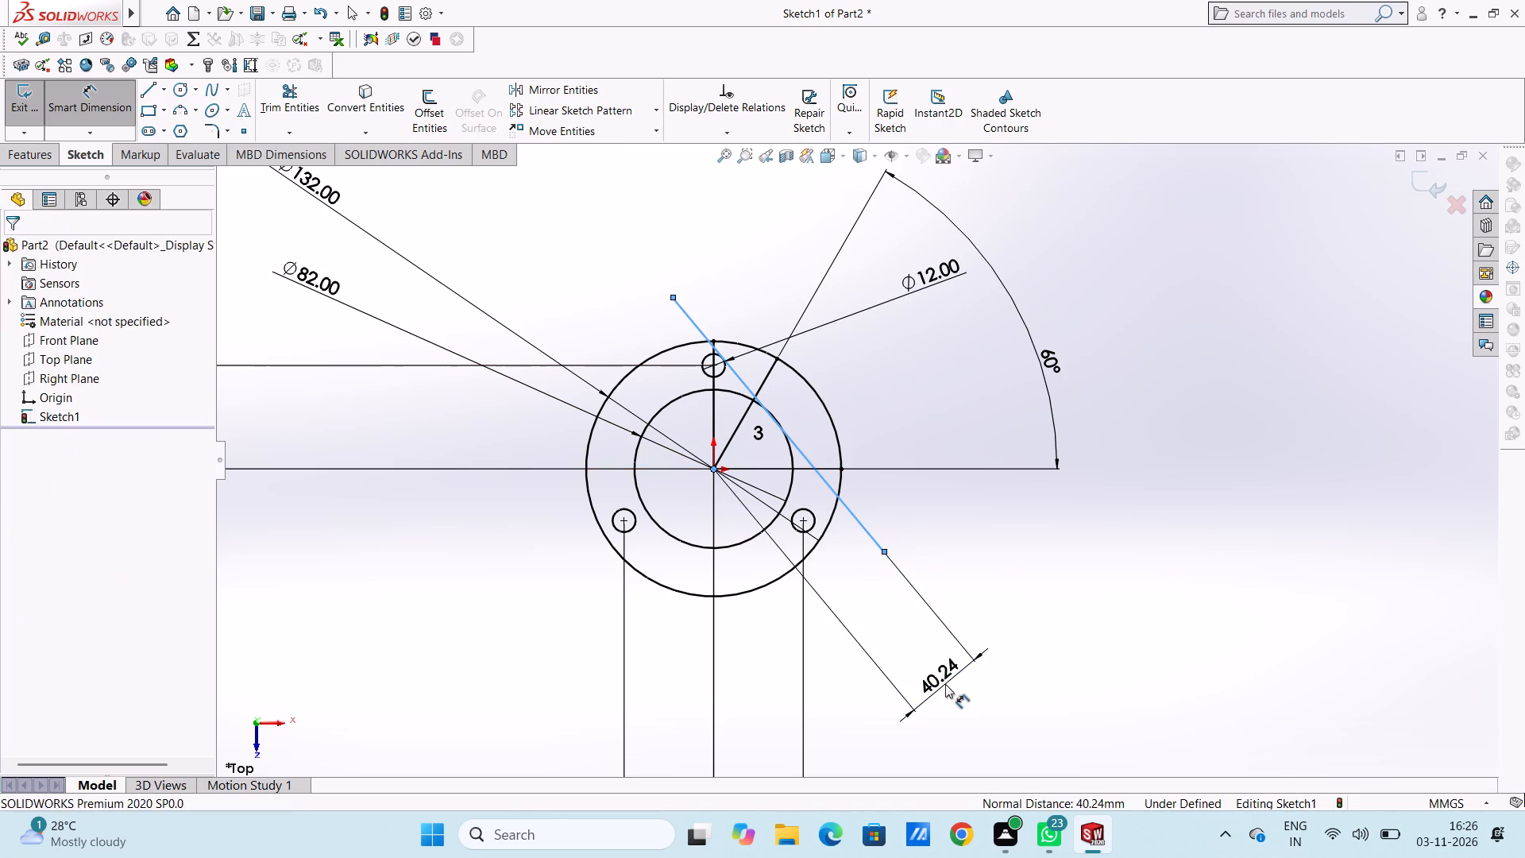
text(41)
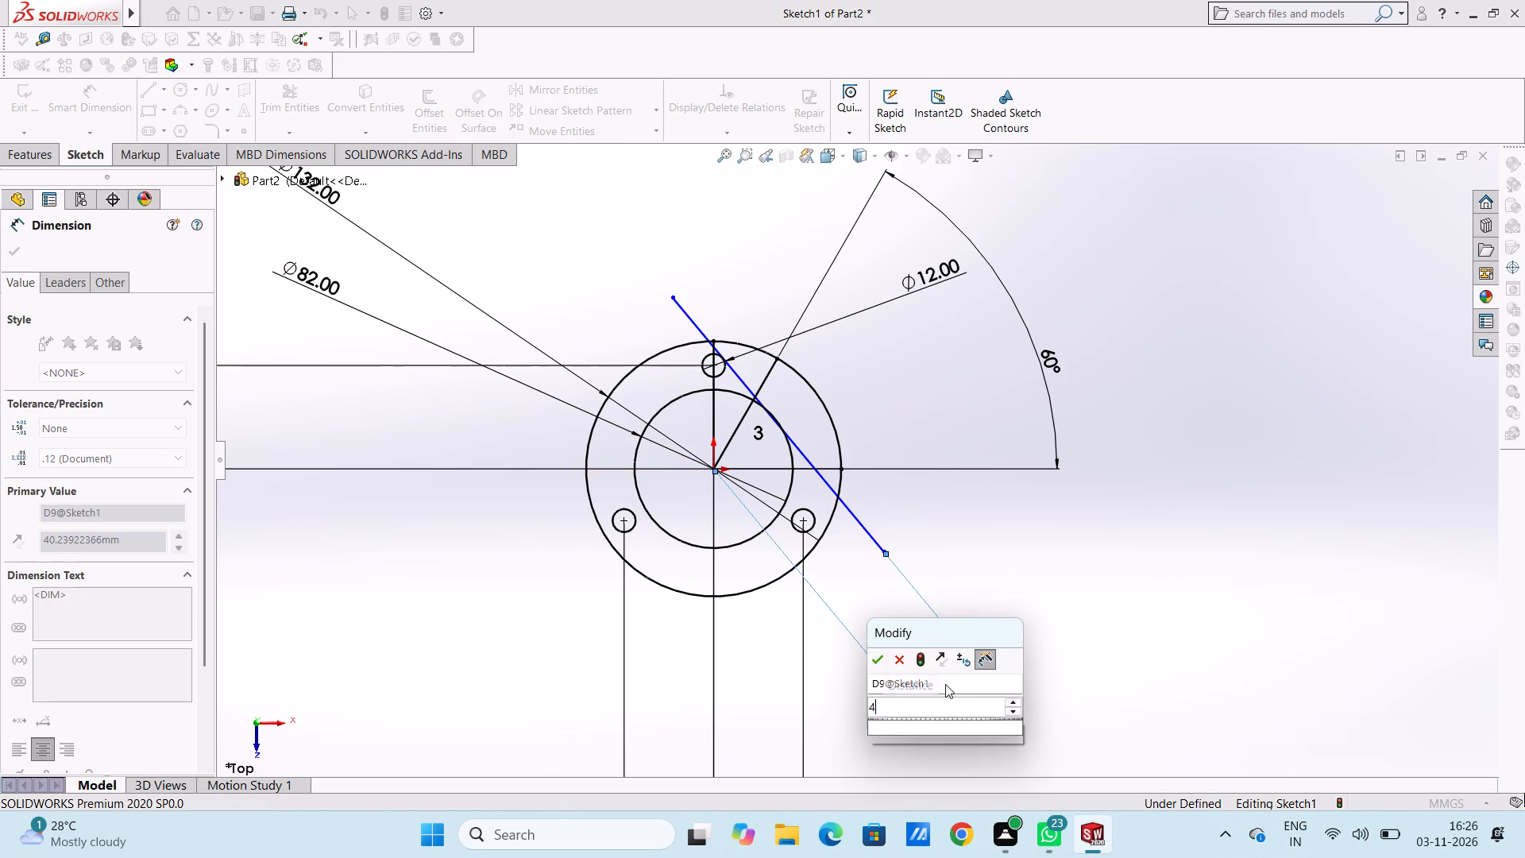
key(Return)
click(910, 408)
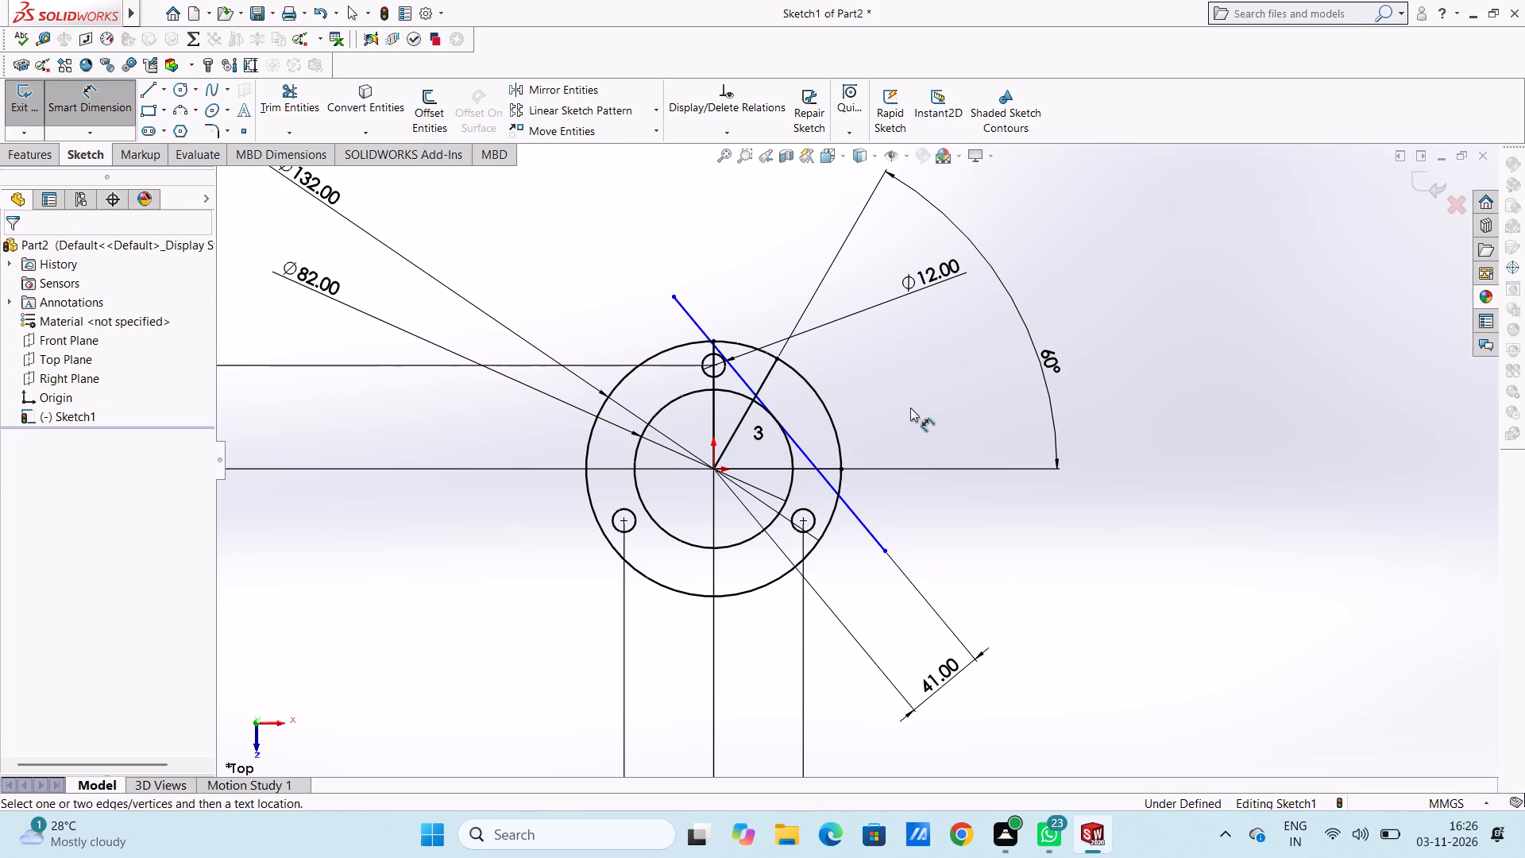
click(80, 109)
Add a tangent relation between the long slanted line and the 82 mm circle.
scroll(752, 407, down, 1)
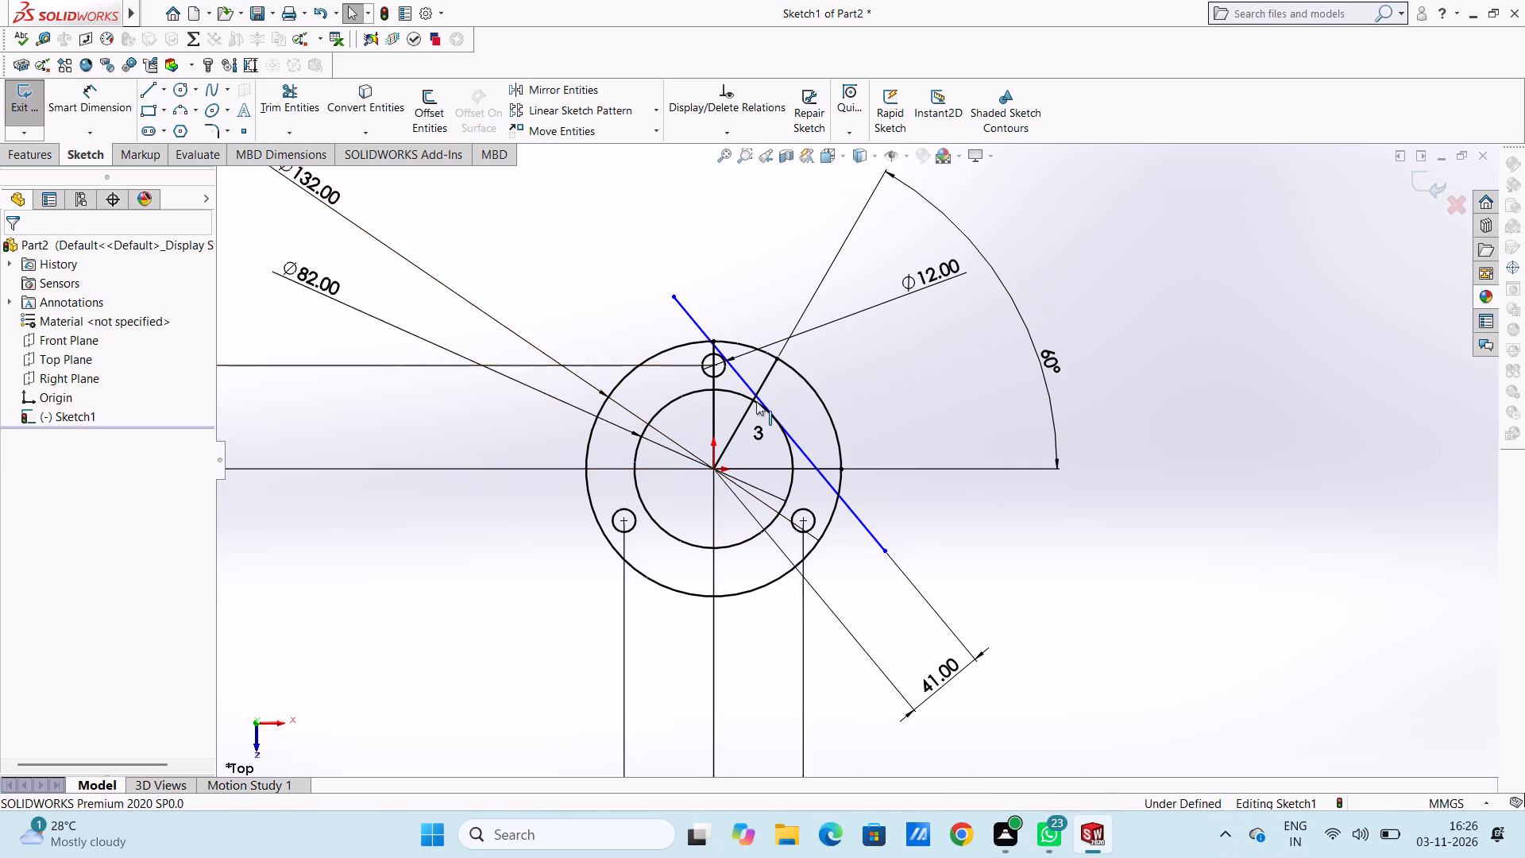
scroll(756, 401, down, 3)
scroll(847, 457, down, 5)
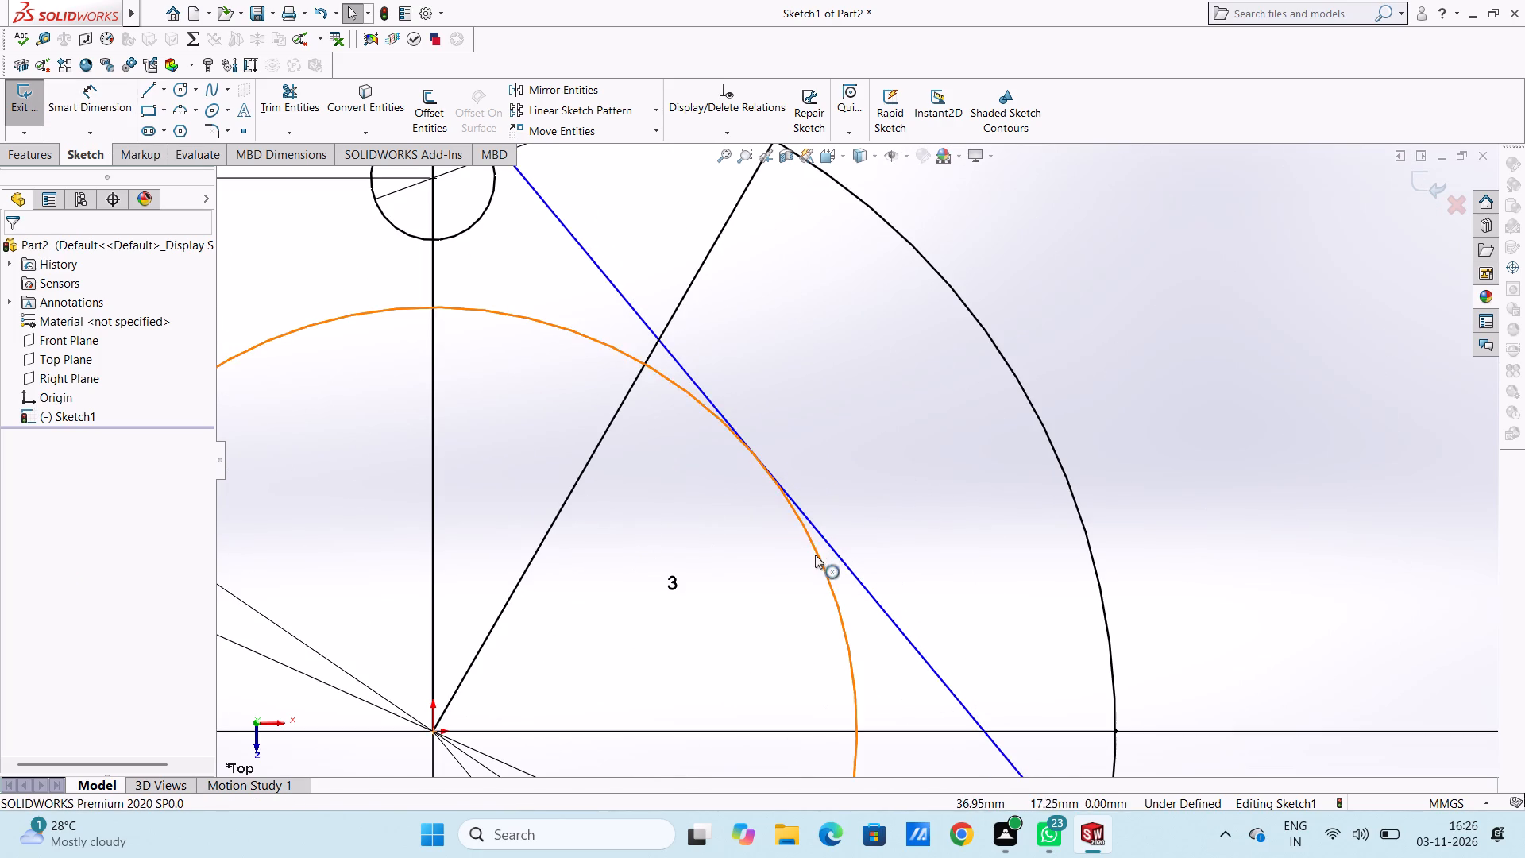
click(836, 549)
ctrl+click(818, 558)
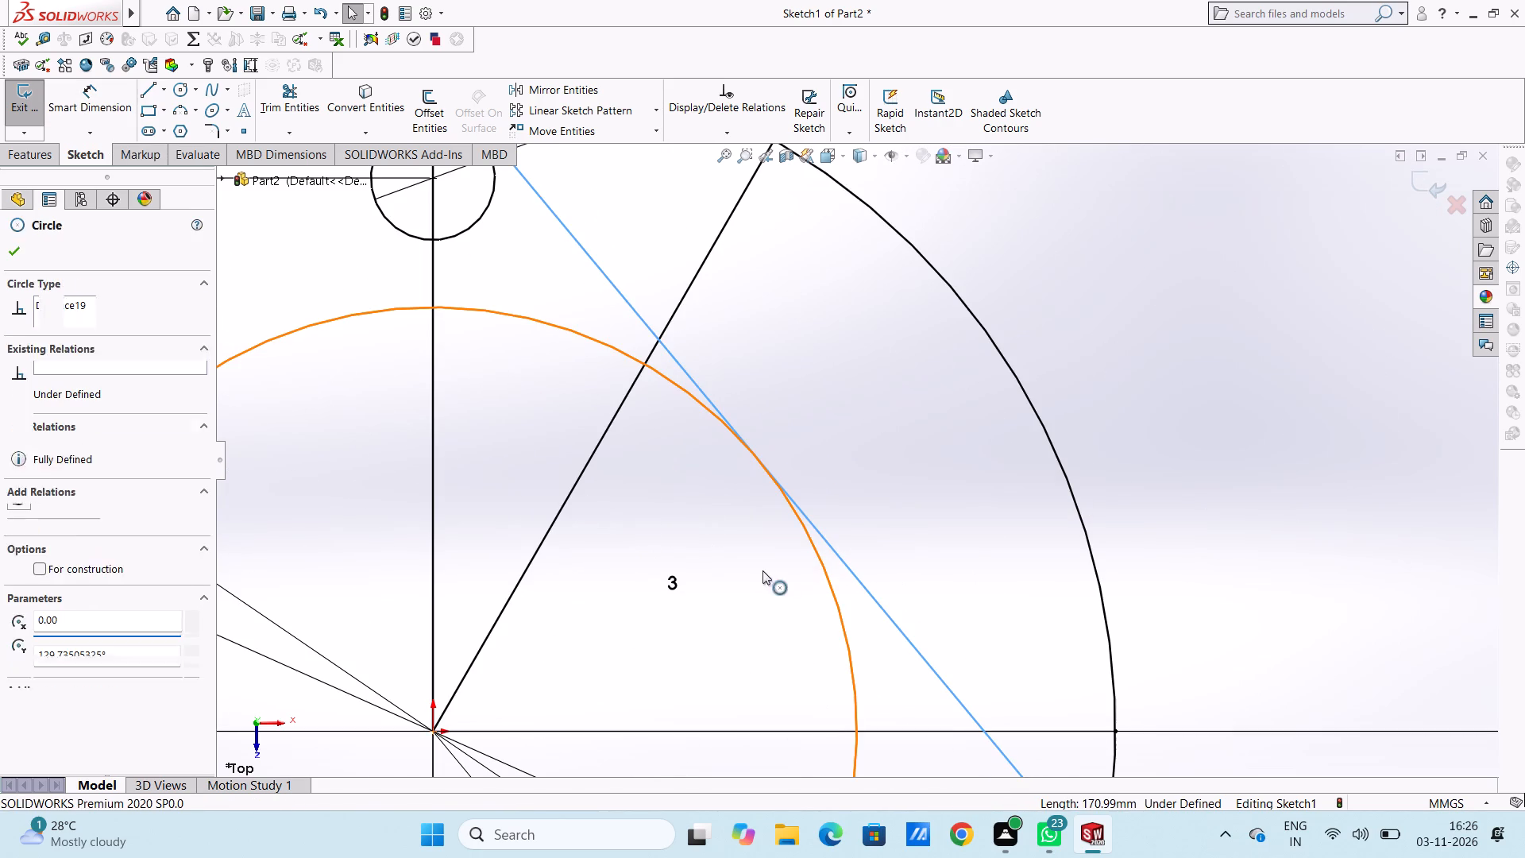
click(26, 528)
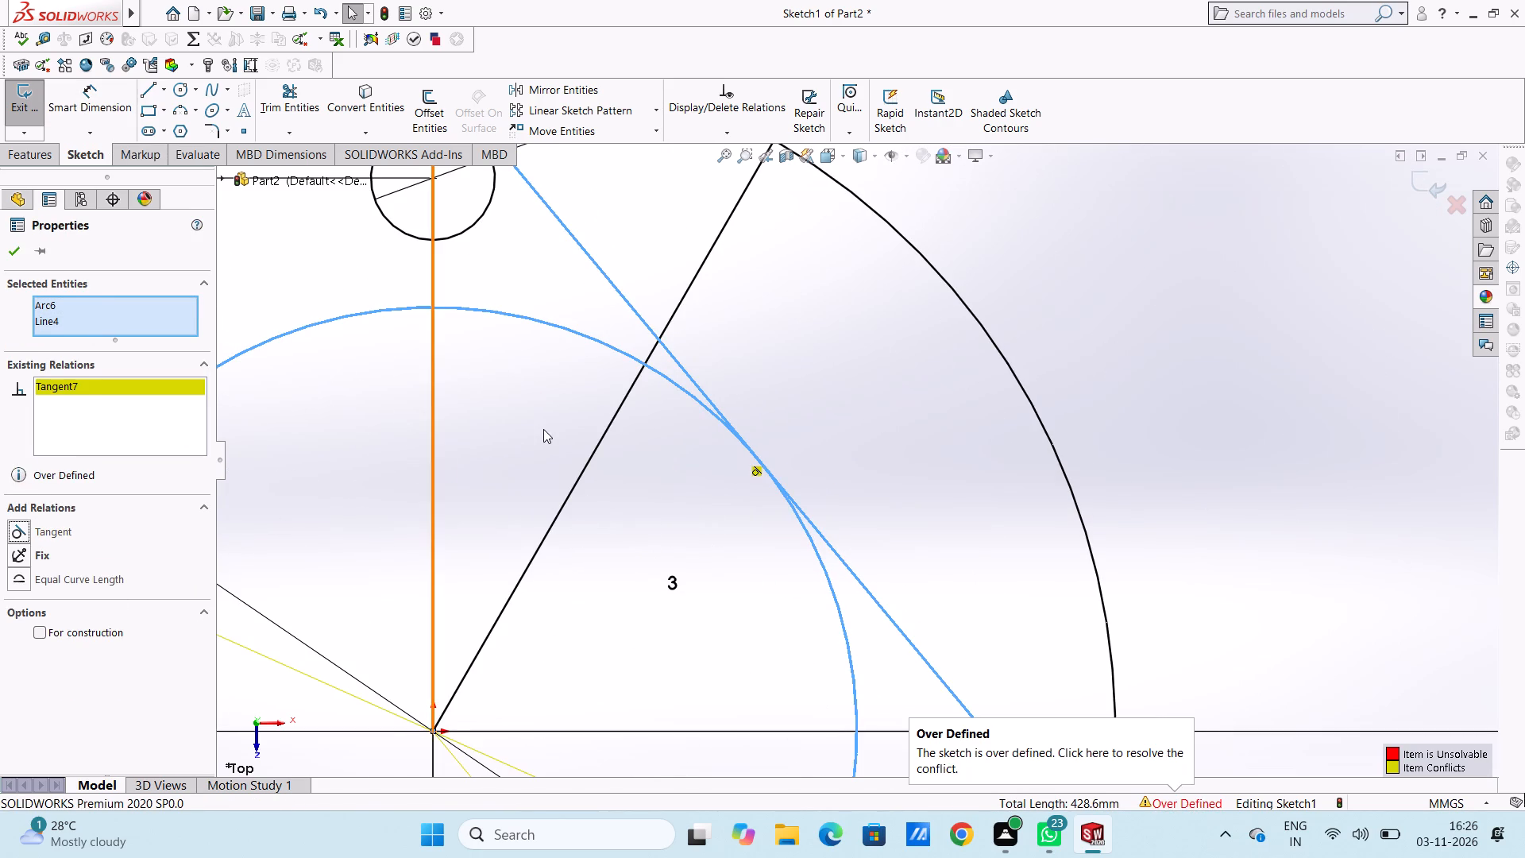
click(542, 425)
Delete the 41 mm distance dimension between the origin and the slanted line.
scroll(542, 425, up, 11)
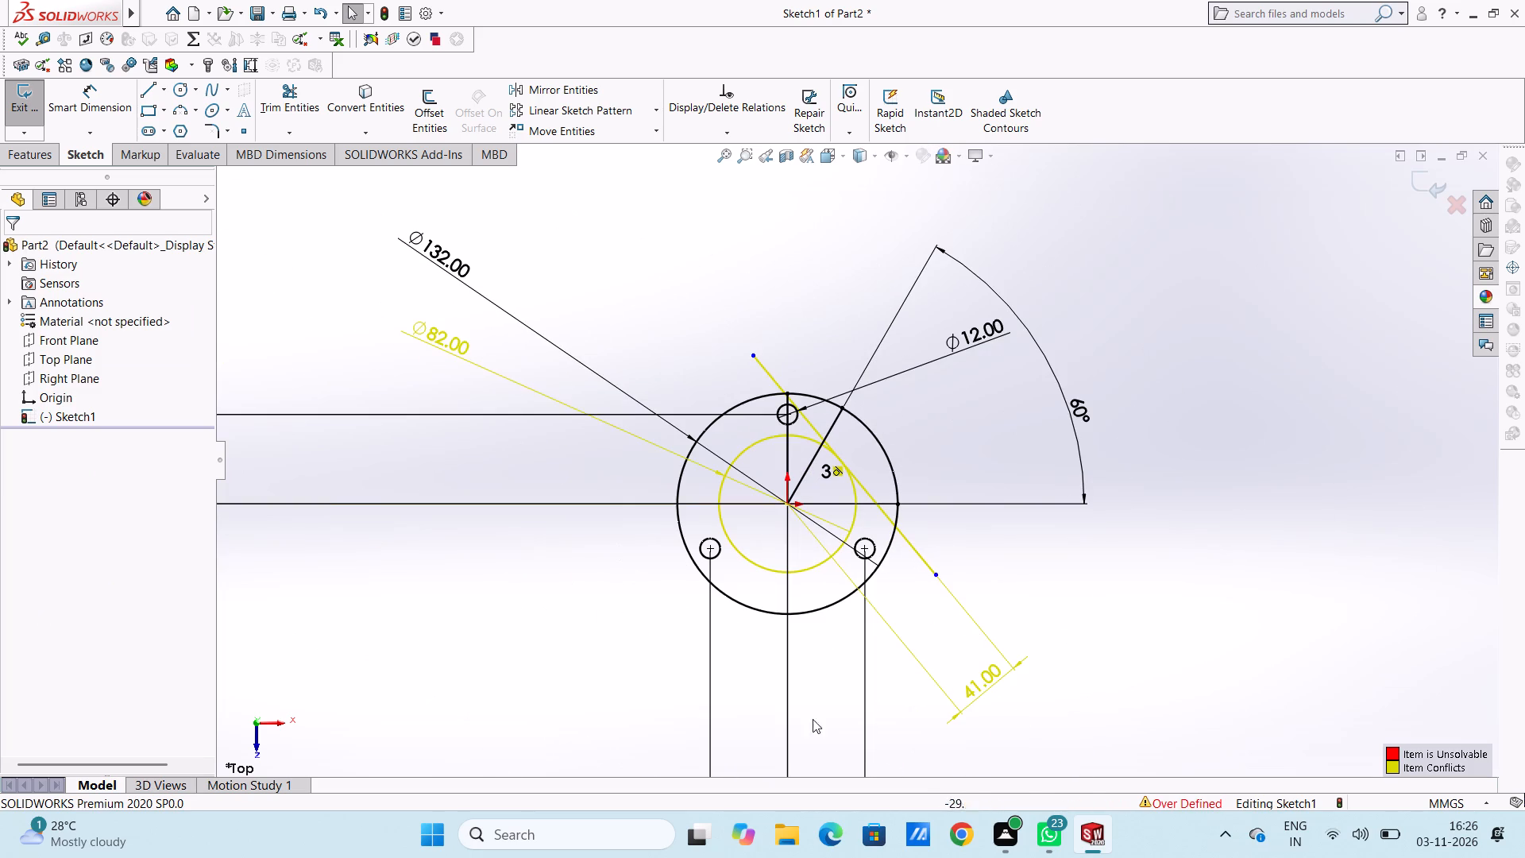
click(987, 689)
right_click(1168, 561)
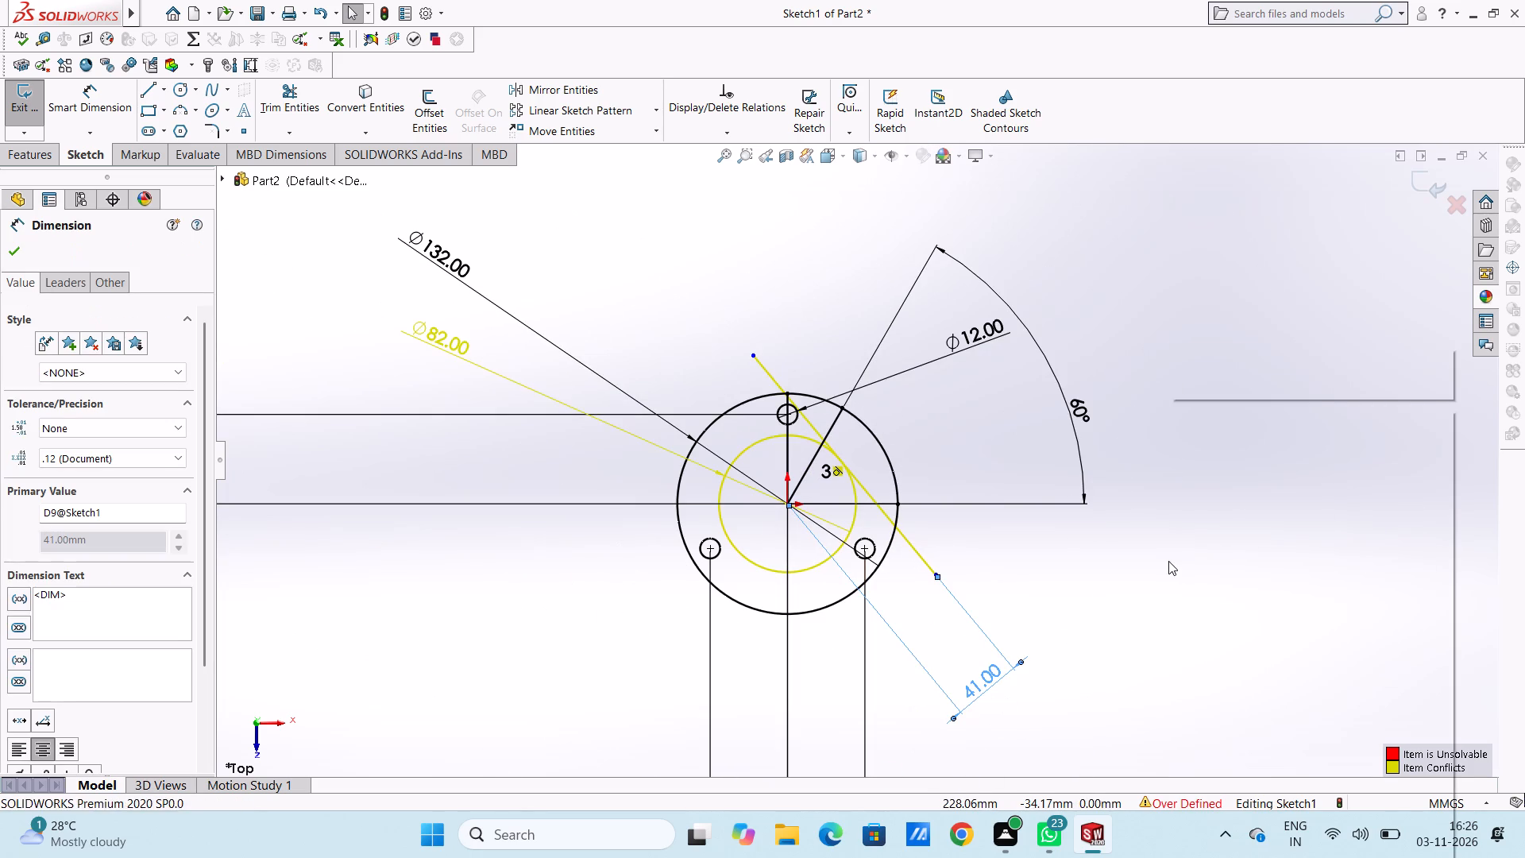
click(1186, 625)
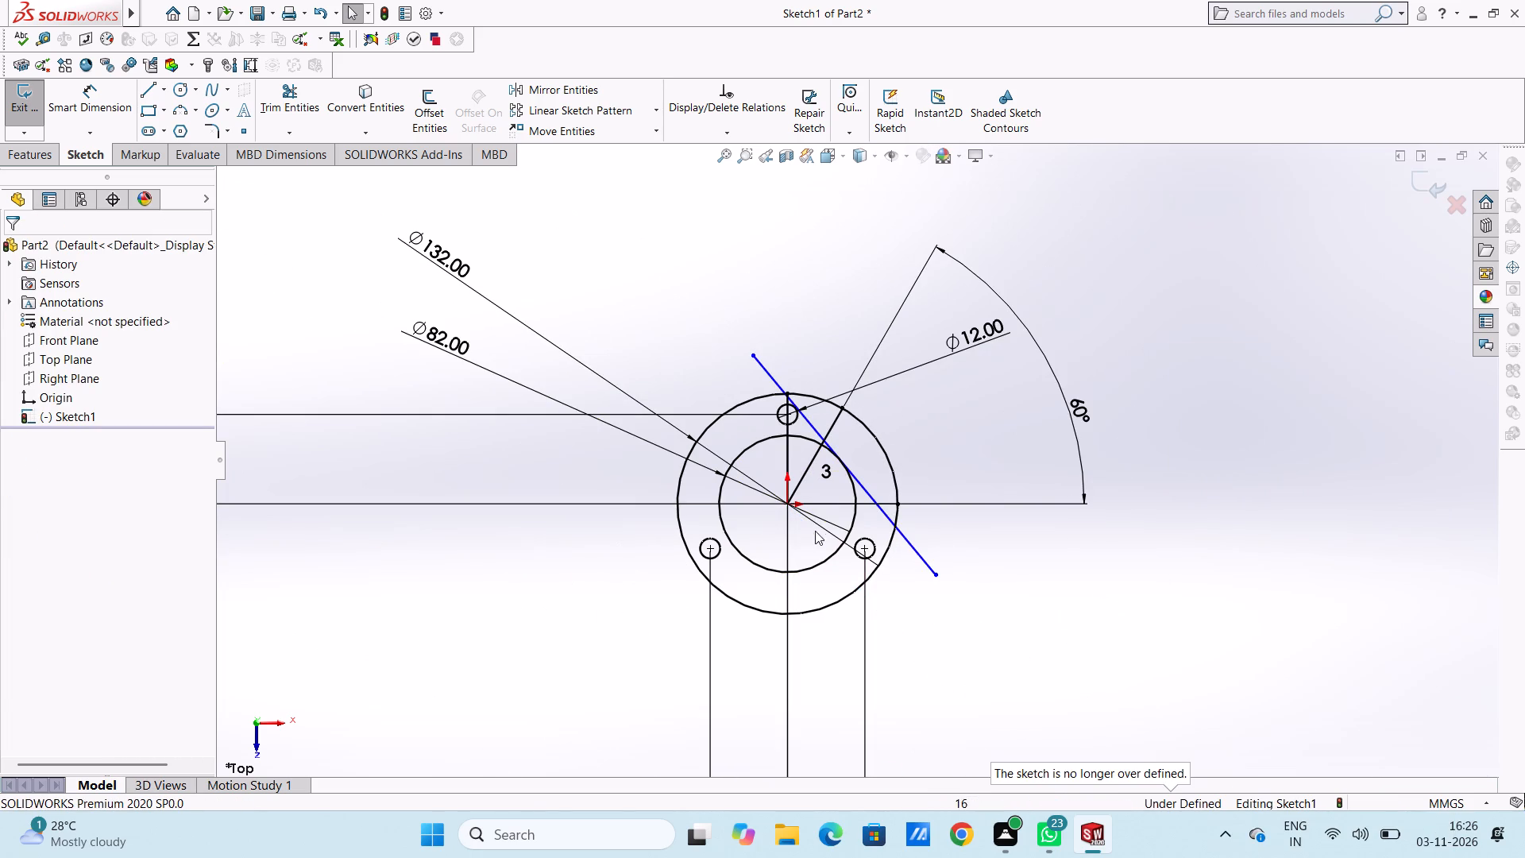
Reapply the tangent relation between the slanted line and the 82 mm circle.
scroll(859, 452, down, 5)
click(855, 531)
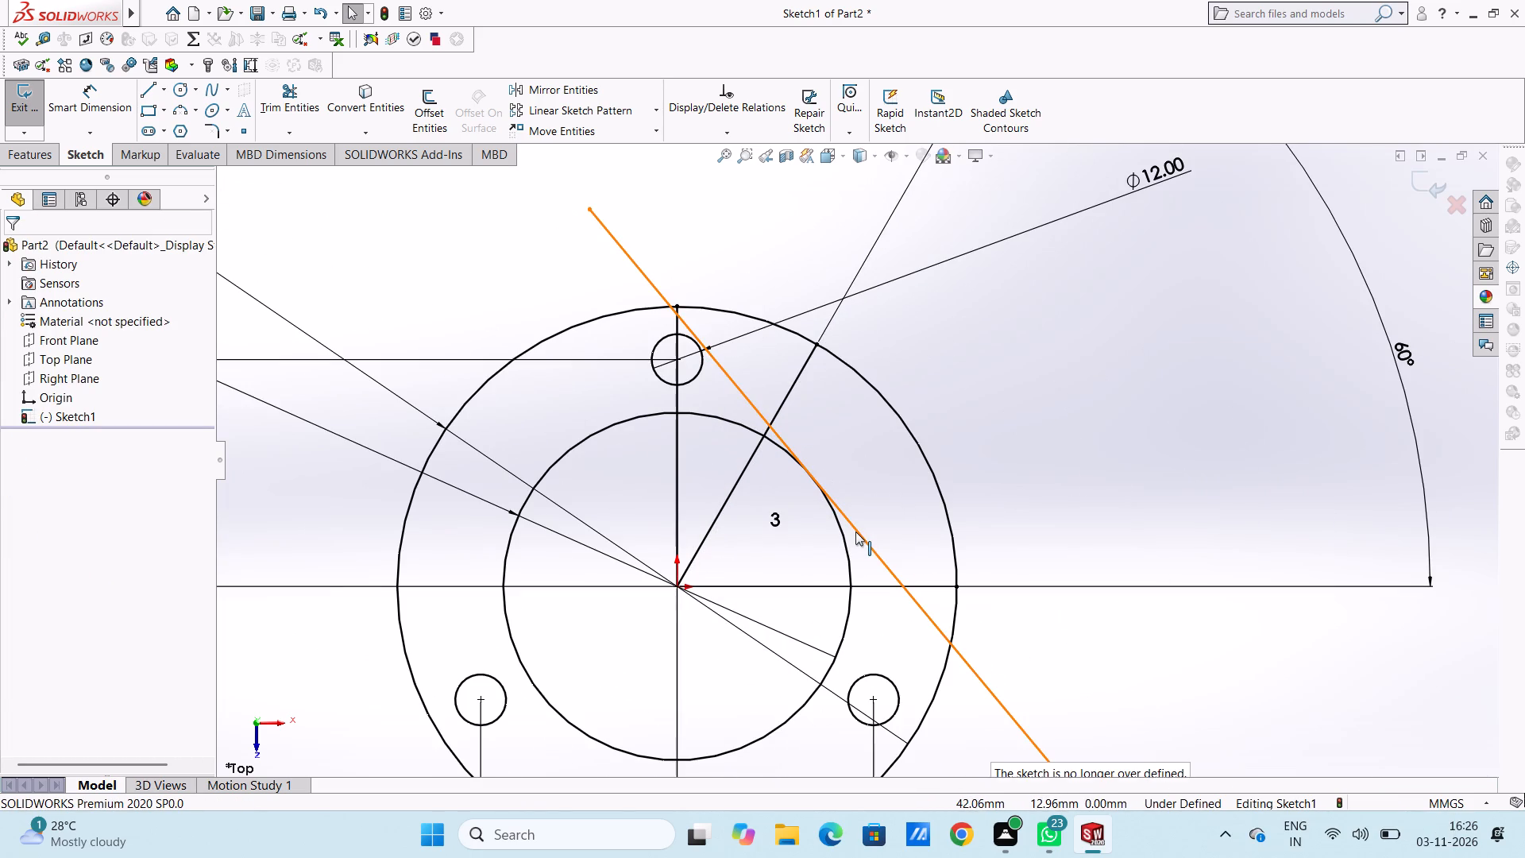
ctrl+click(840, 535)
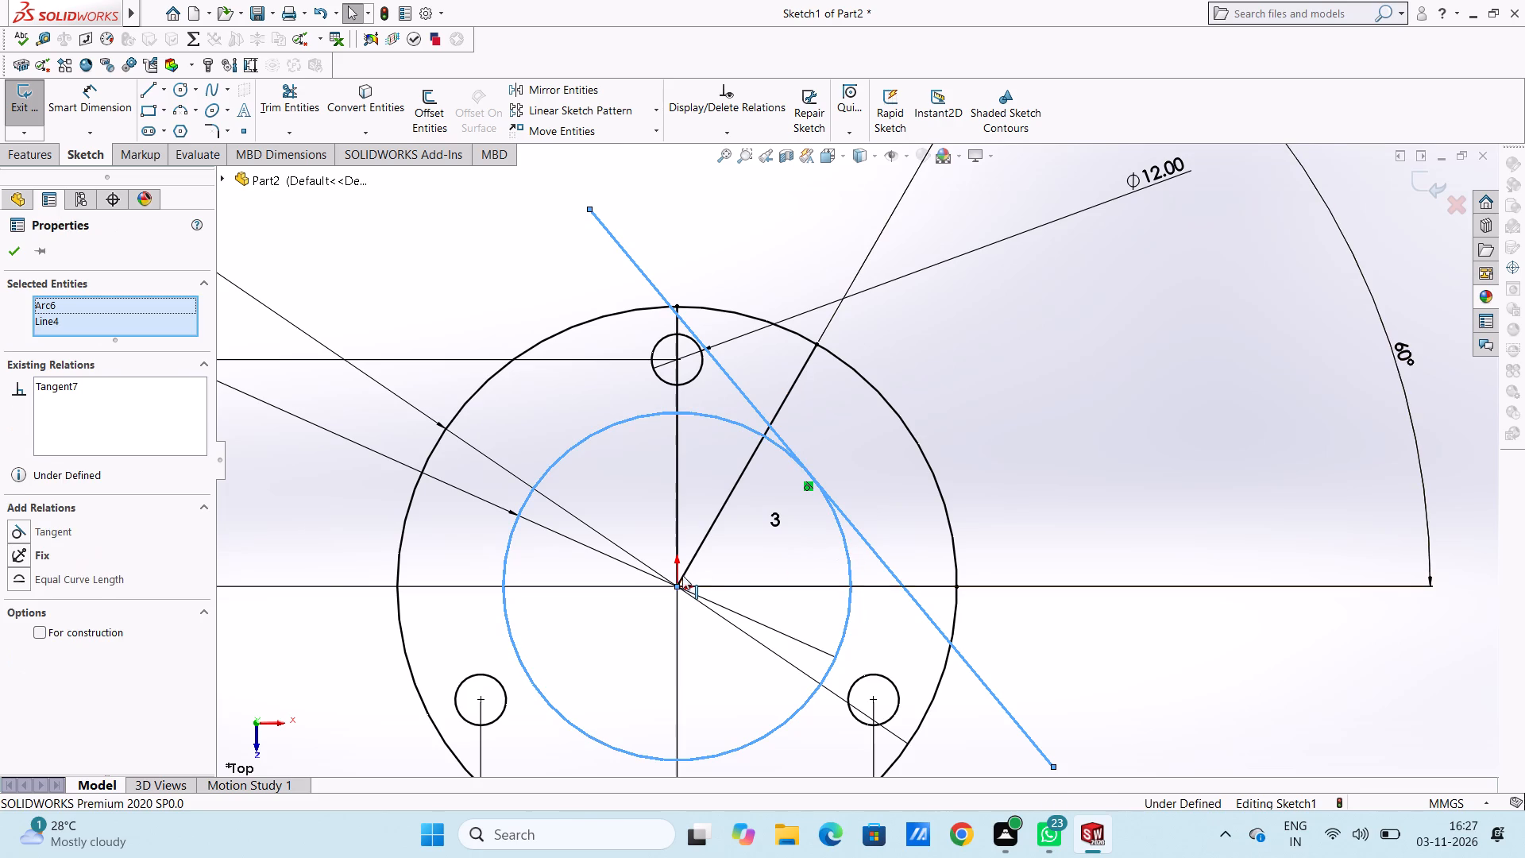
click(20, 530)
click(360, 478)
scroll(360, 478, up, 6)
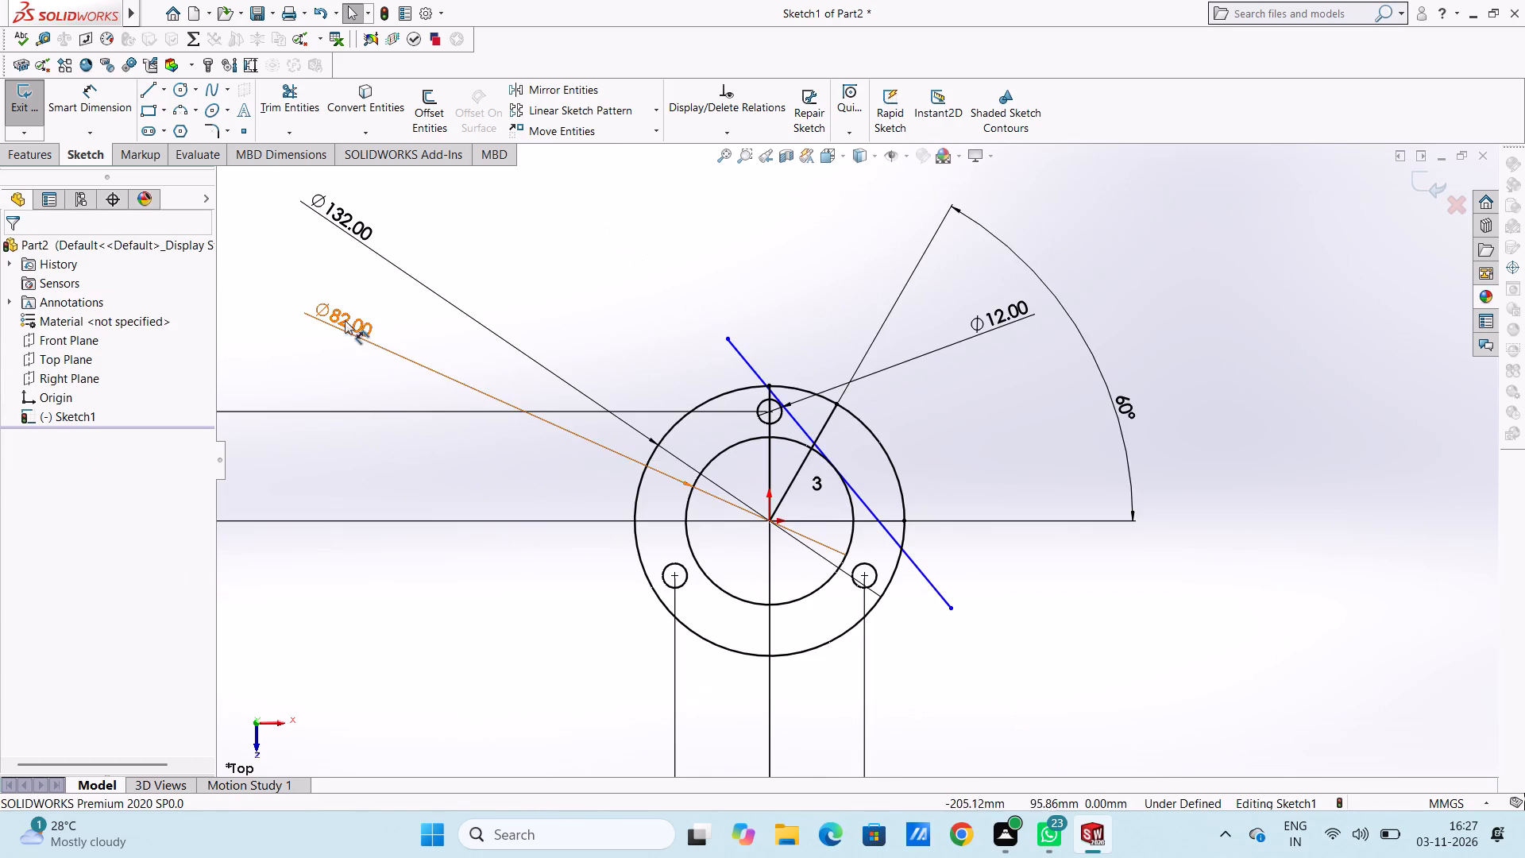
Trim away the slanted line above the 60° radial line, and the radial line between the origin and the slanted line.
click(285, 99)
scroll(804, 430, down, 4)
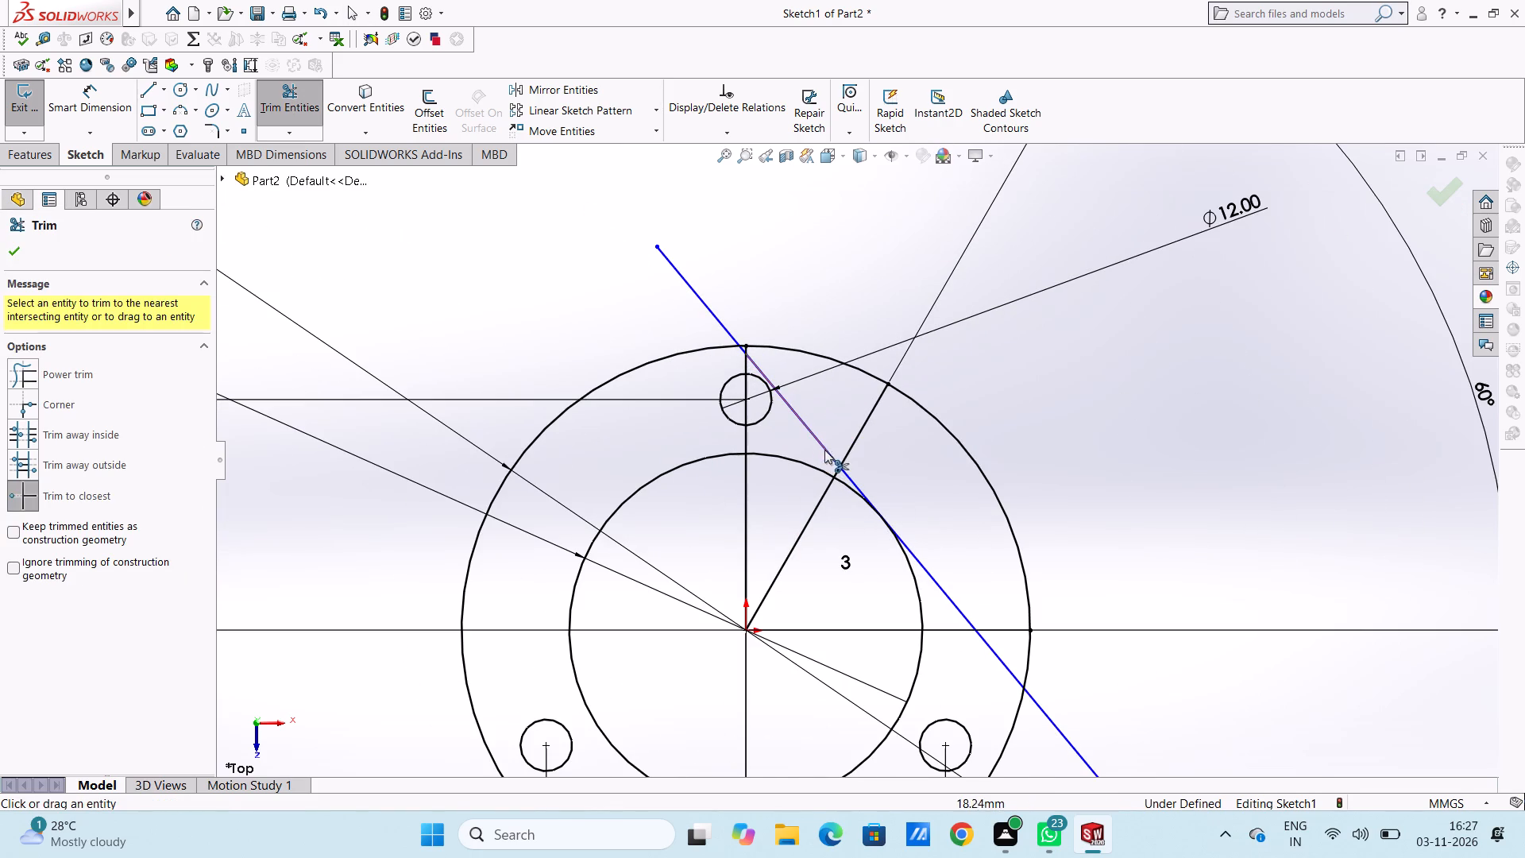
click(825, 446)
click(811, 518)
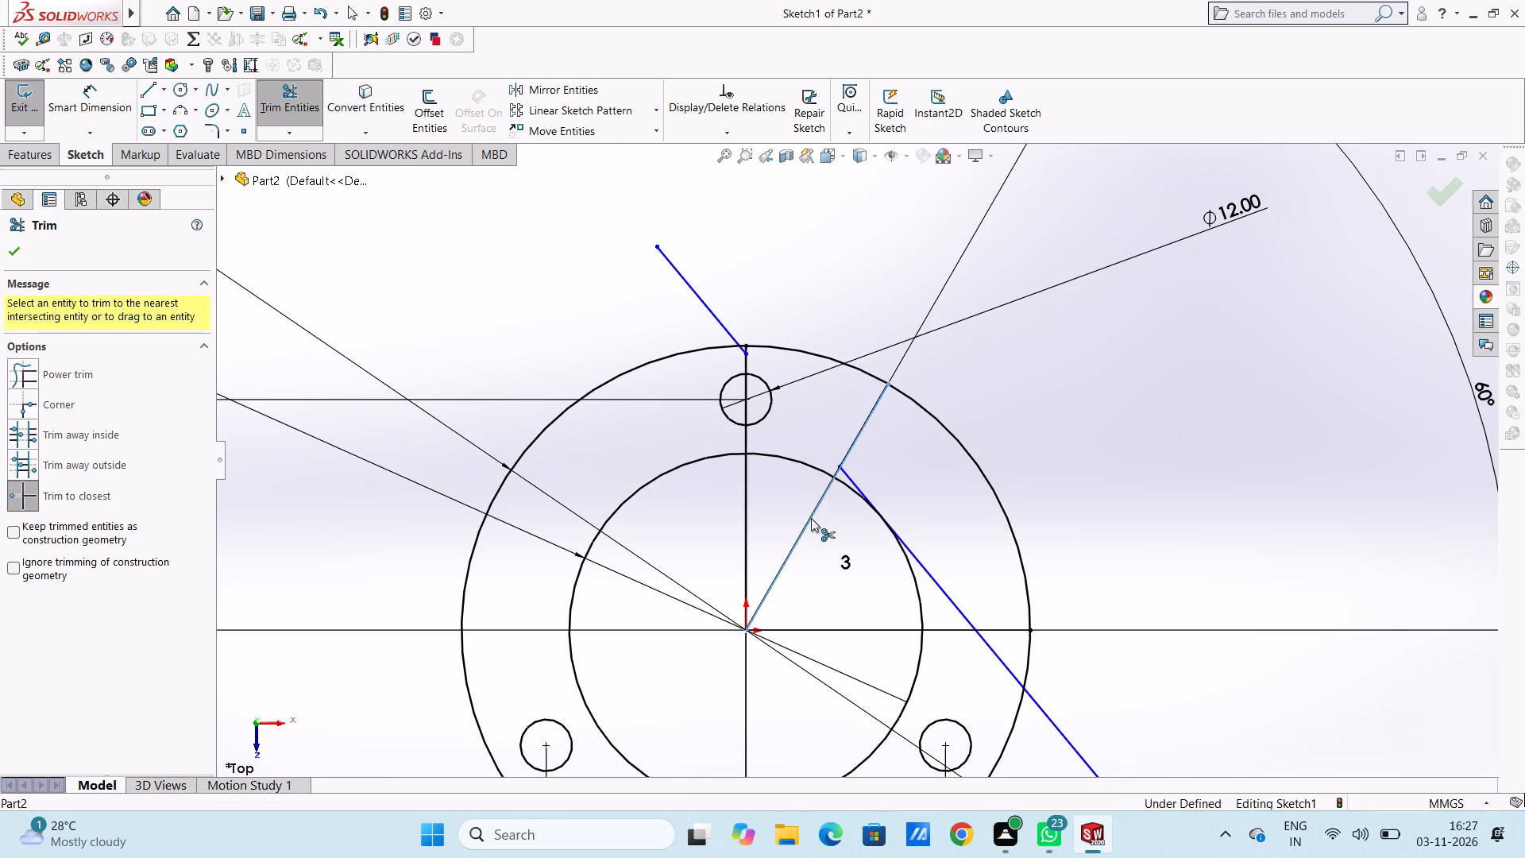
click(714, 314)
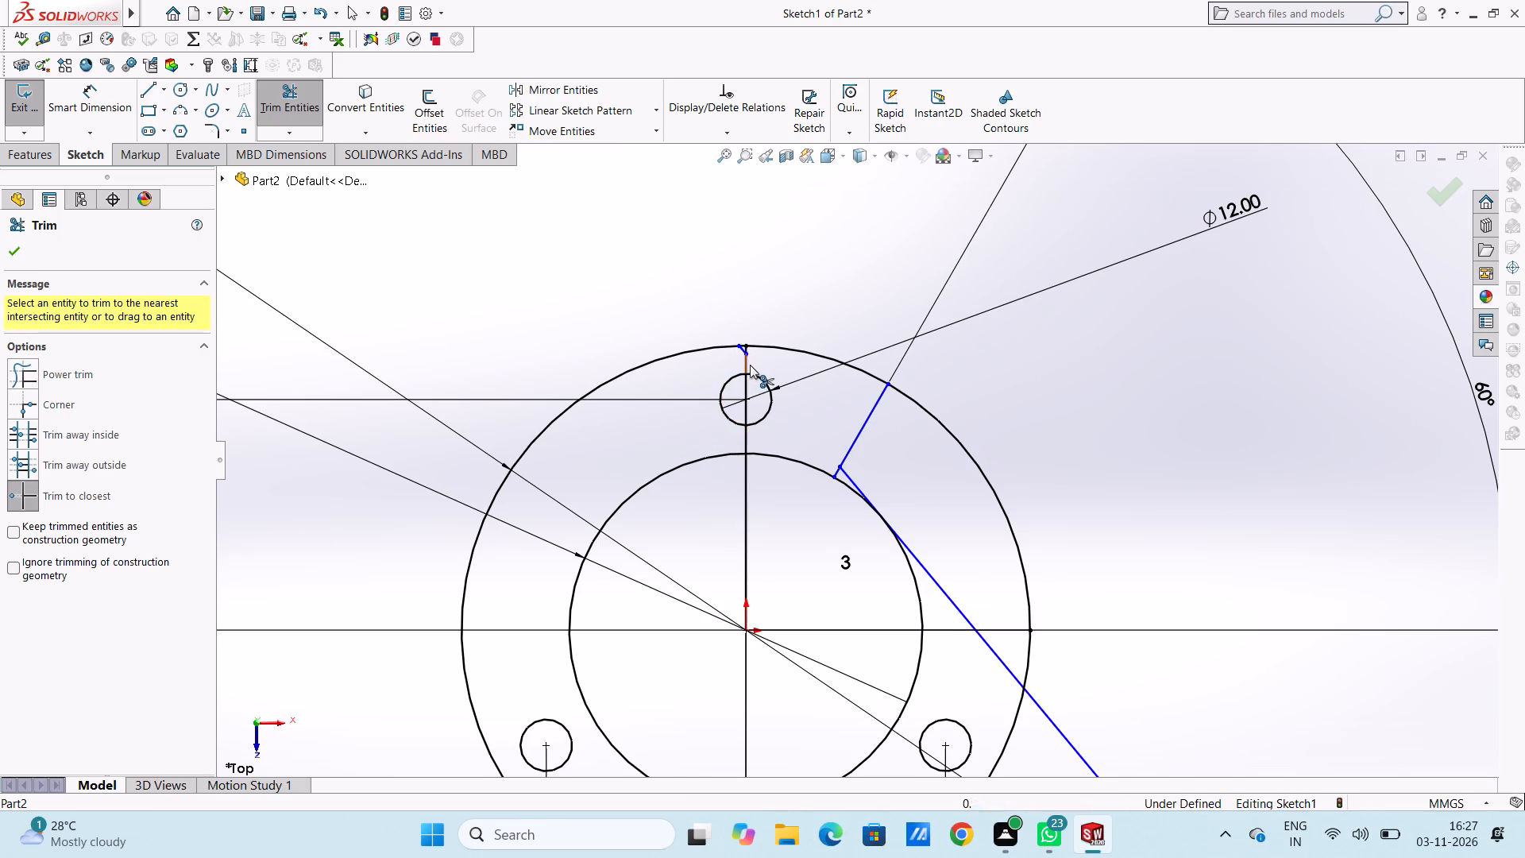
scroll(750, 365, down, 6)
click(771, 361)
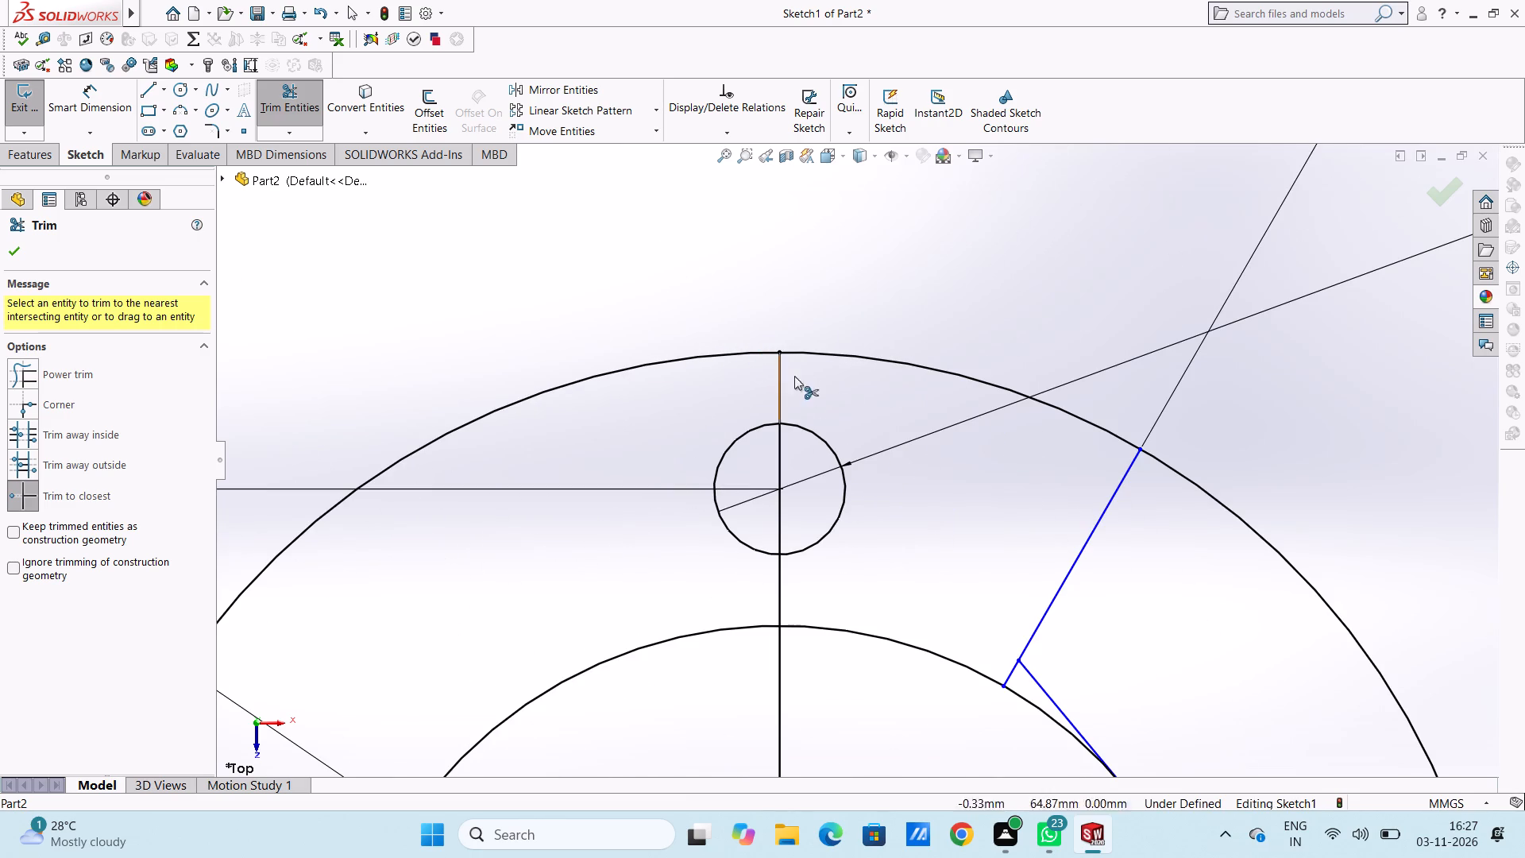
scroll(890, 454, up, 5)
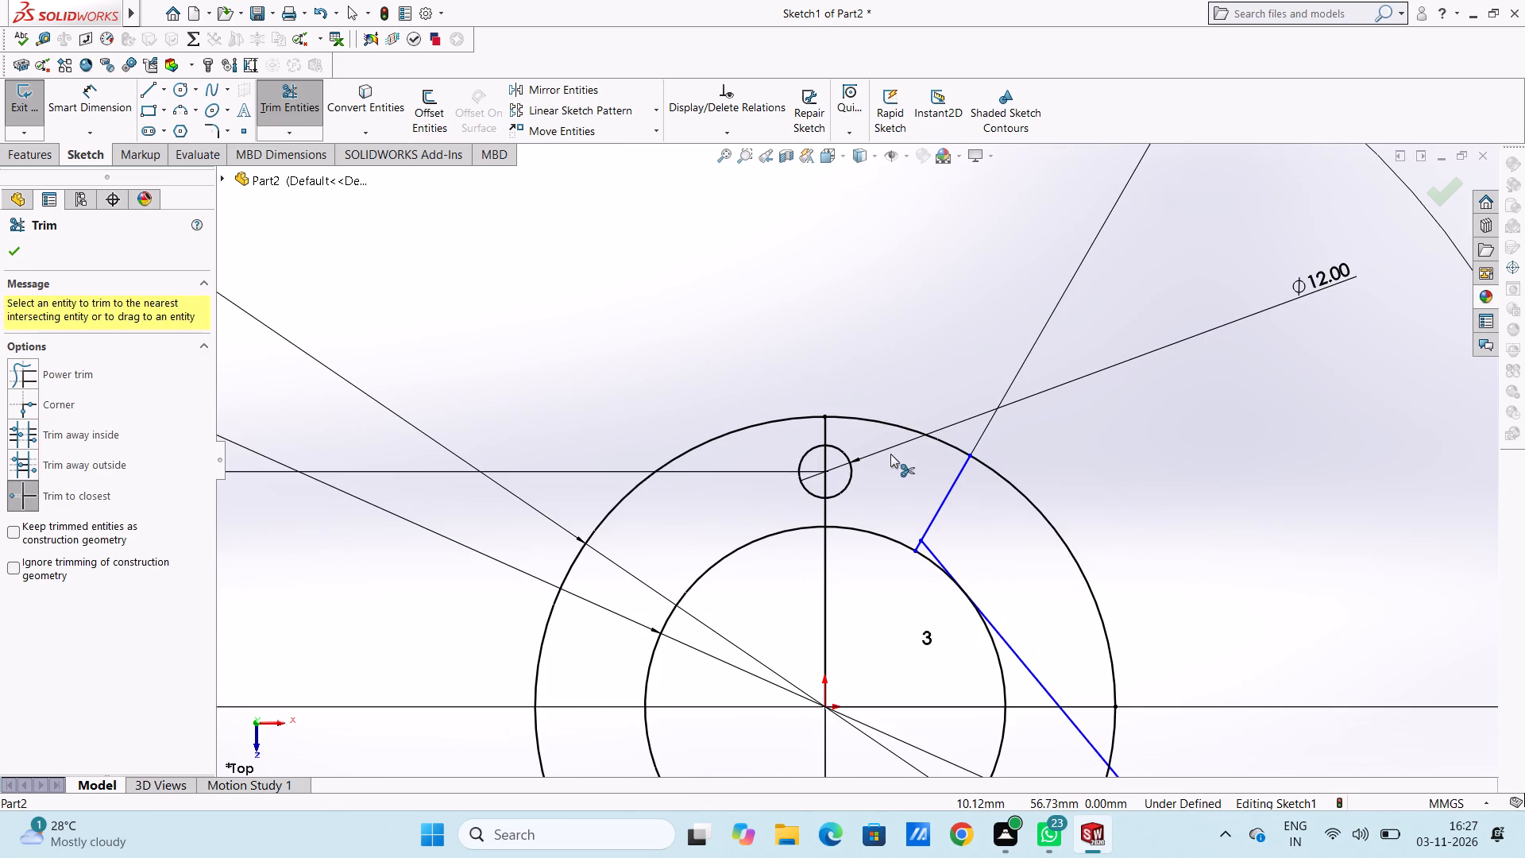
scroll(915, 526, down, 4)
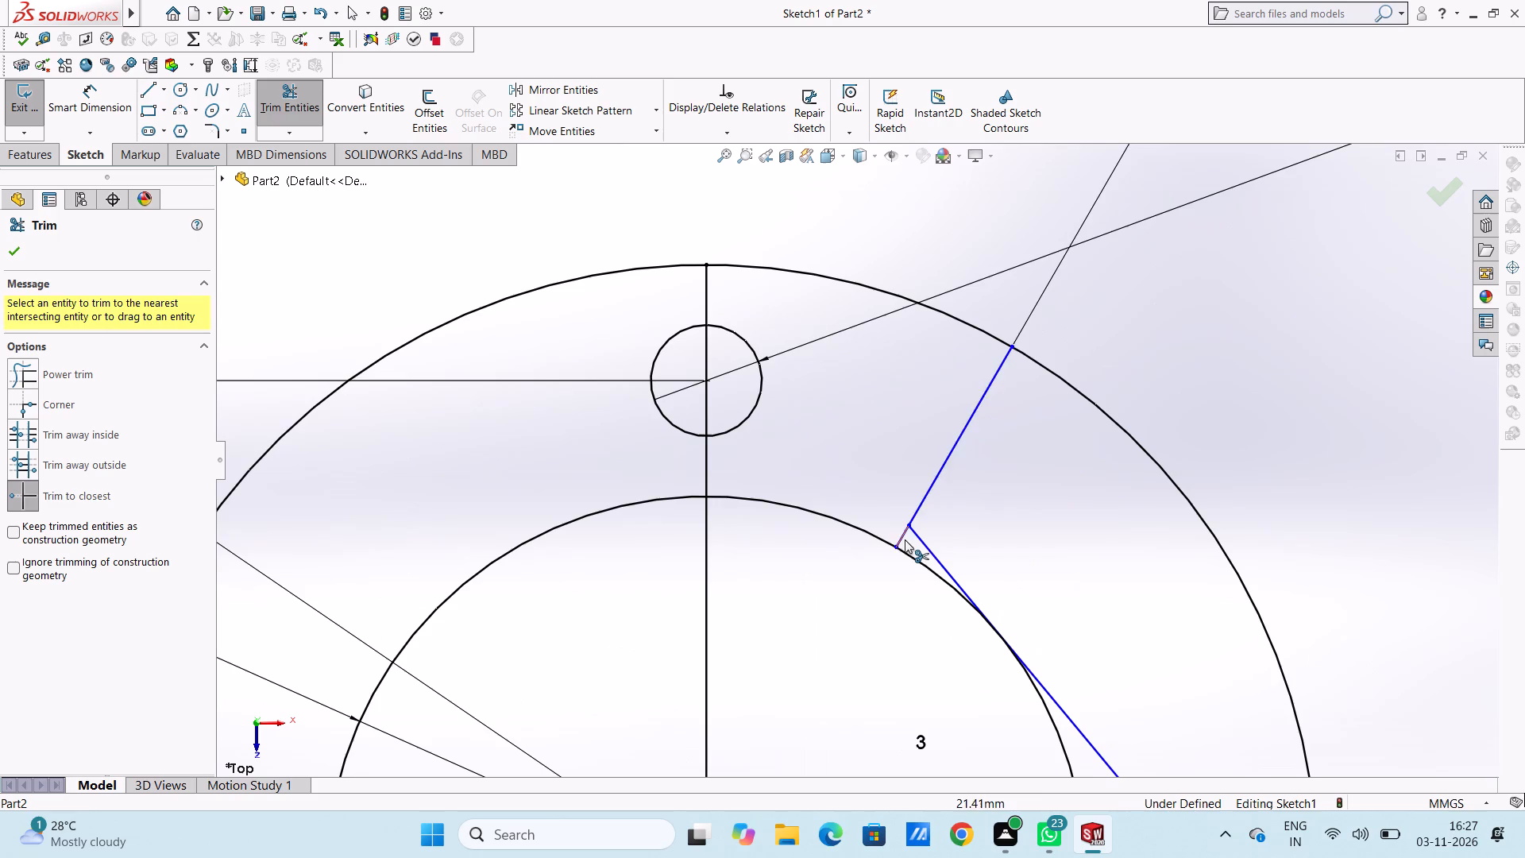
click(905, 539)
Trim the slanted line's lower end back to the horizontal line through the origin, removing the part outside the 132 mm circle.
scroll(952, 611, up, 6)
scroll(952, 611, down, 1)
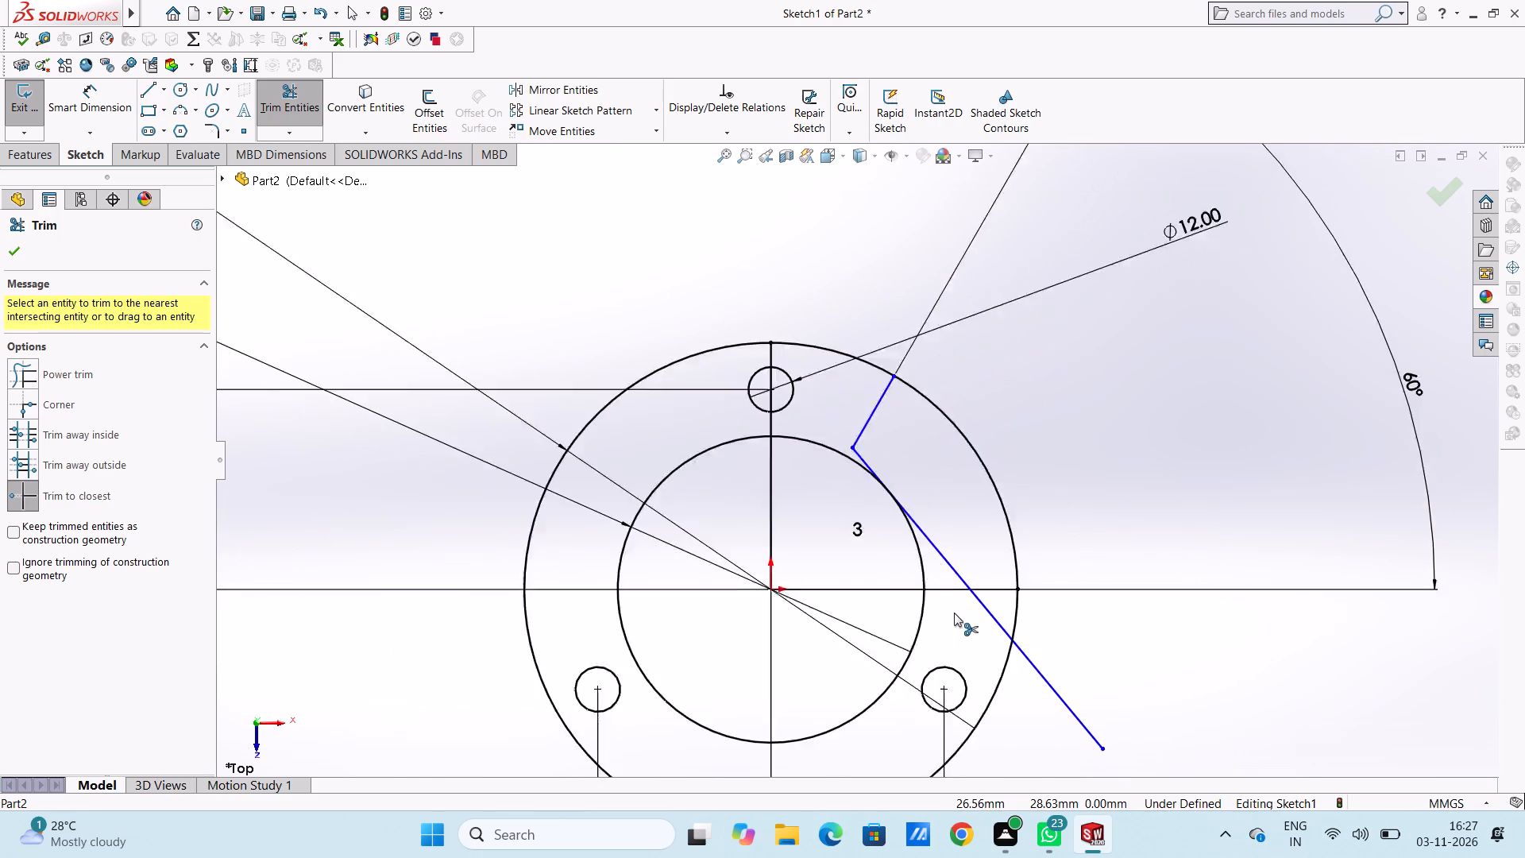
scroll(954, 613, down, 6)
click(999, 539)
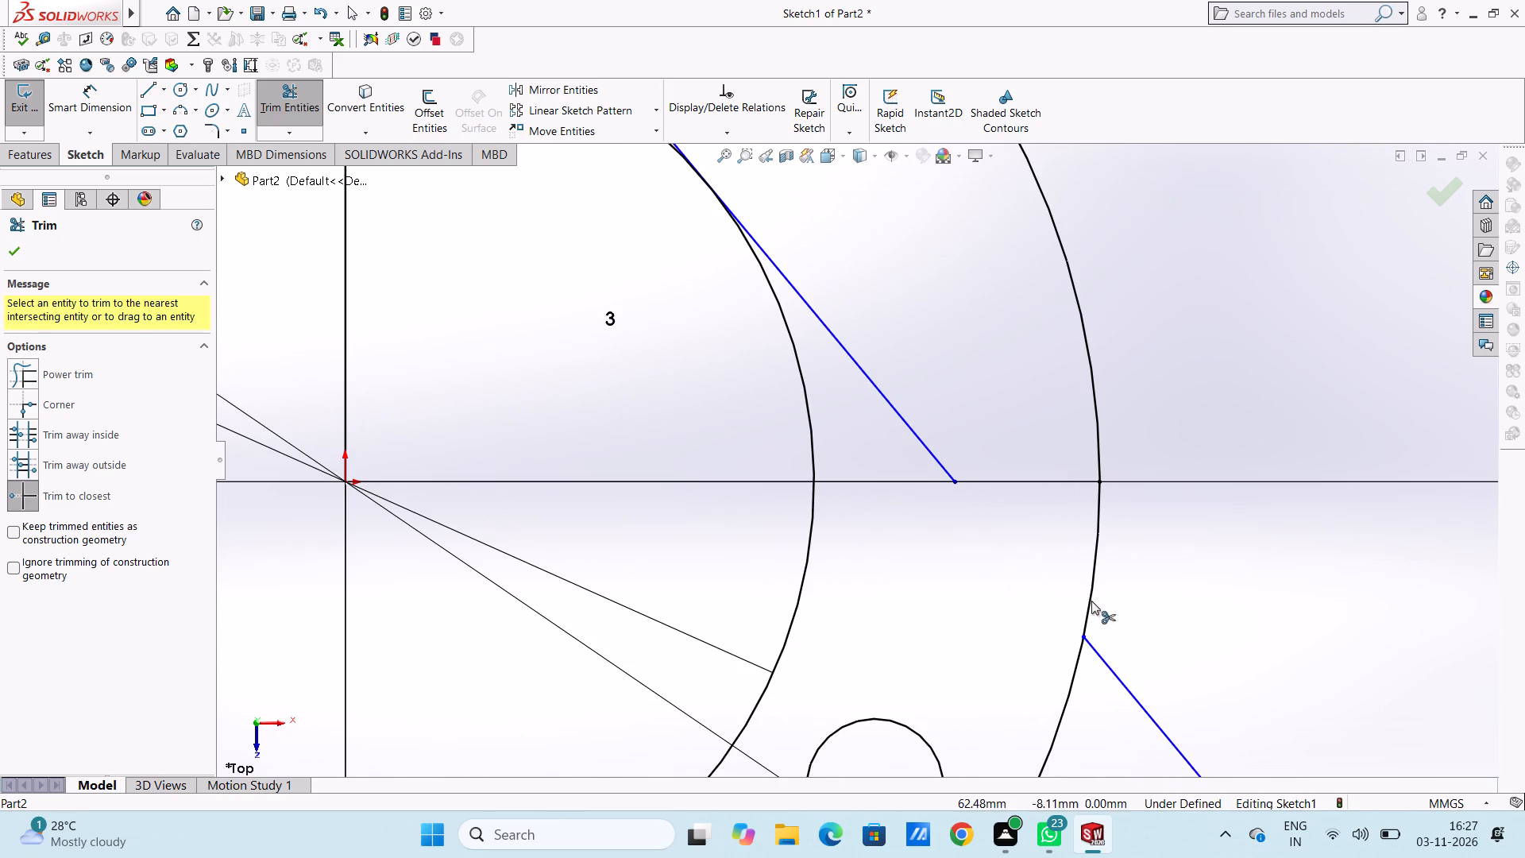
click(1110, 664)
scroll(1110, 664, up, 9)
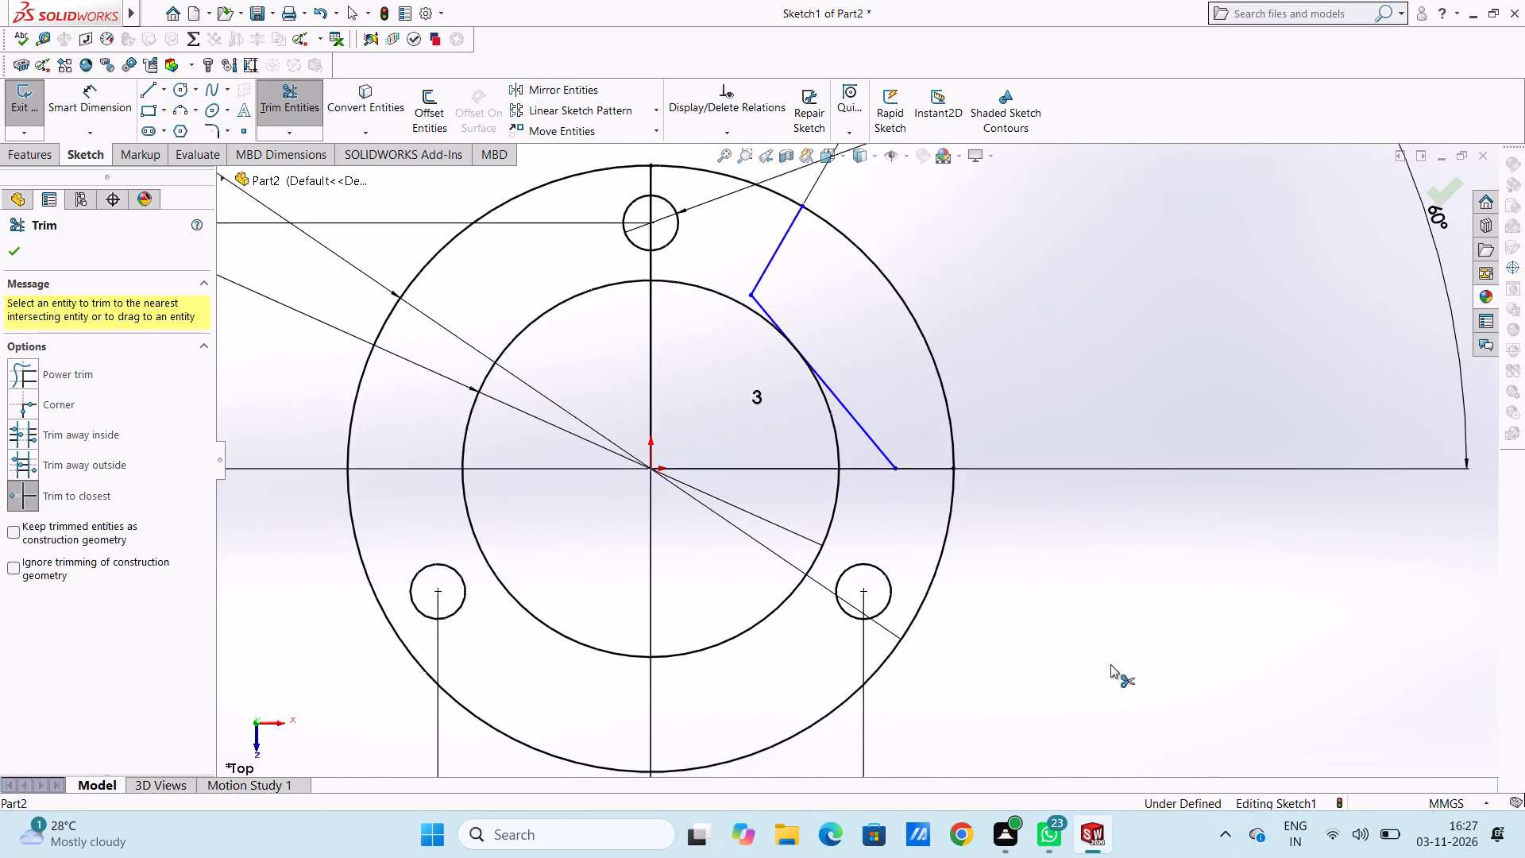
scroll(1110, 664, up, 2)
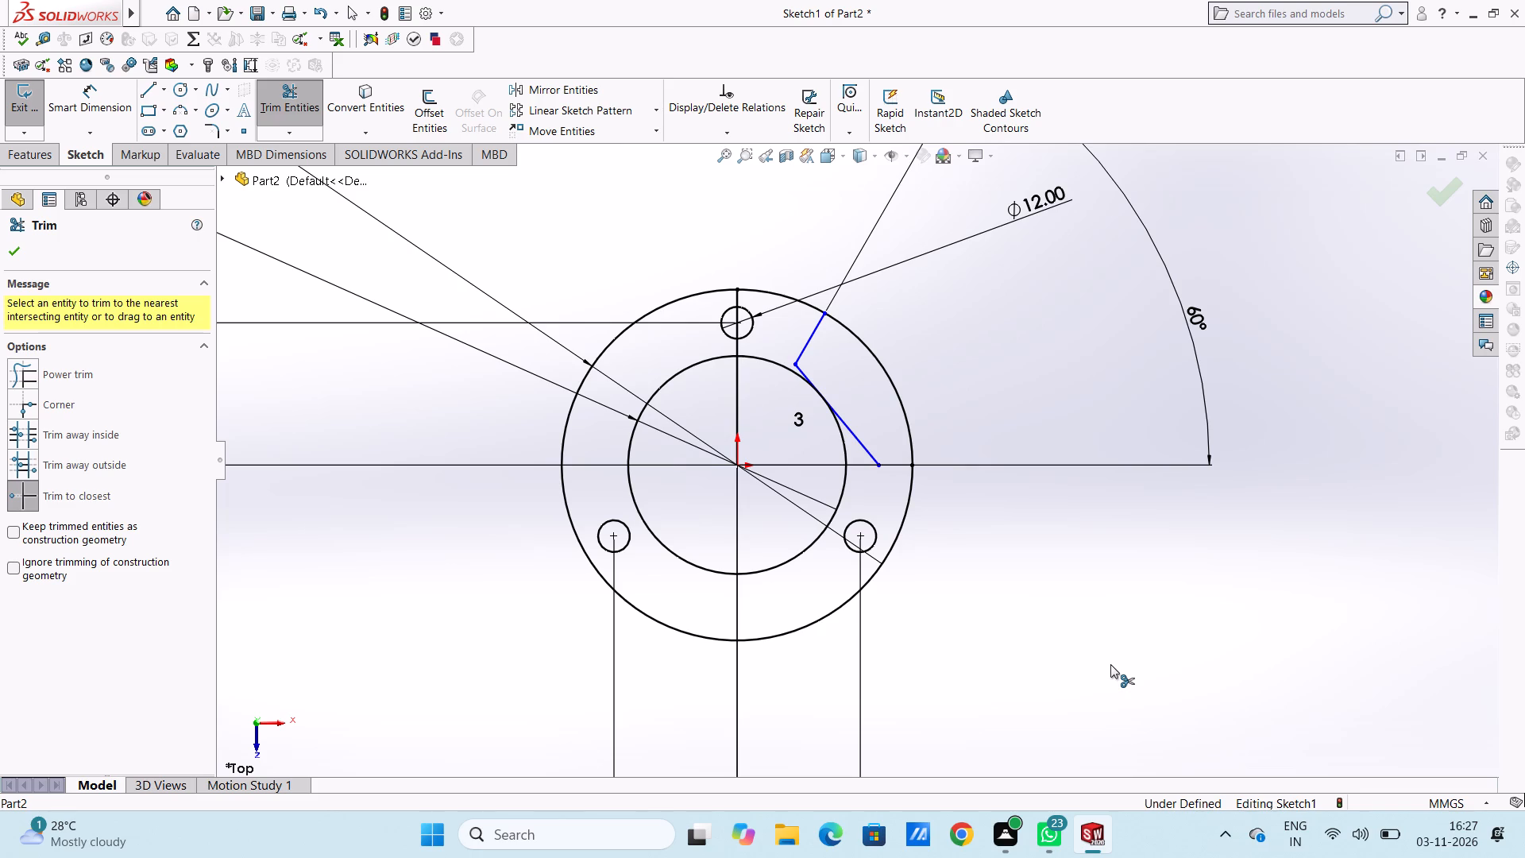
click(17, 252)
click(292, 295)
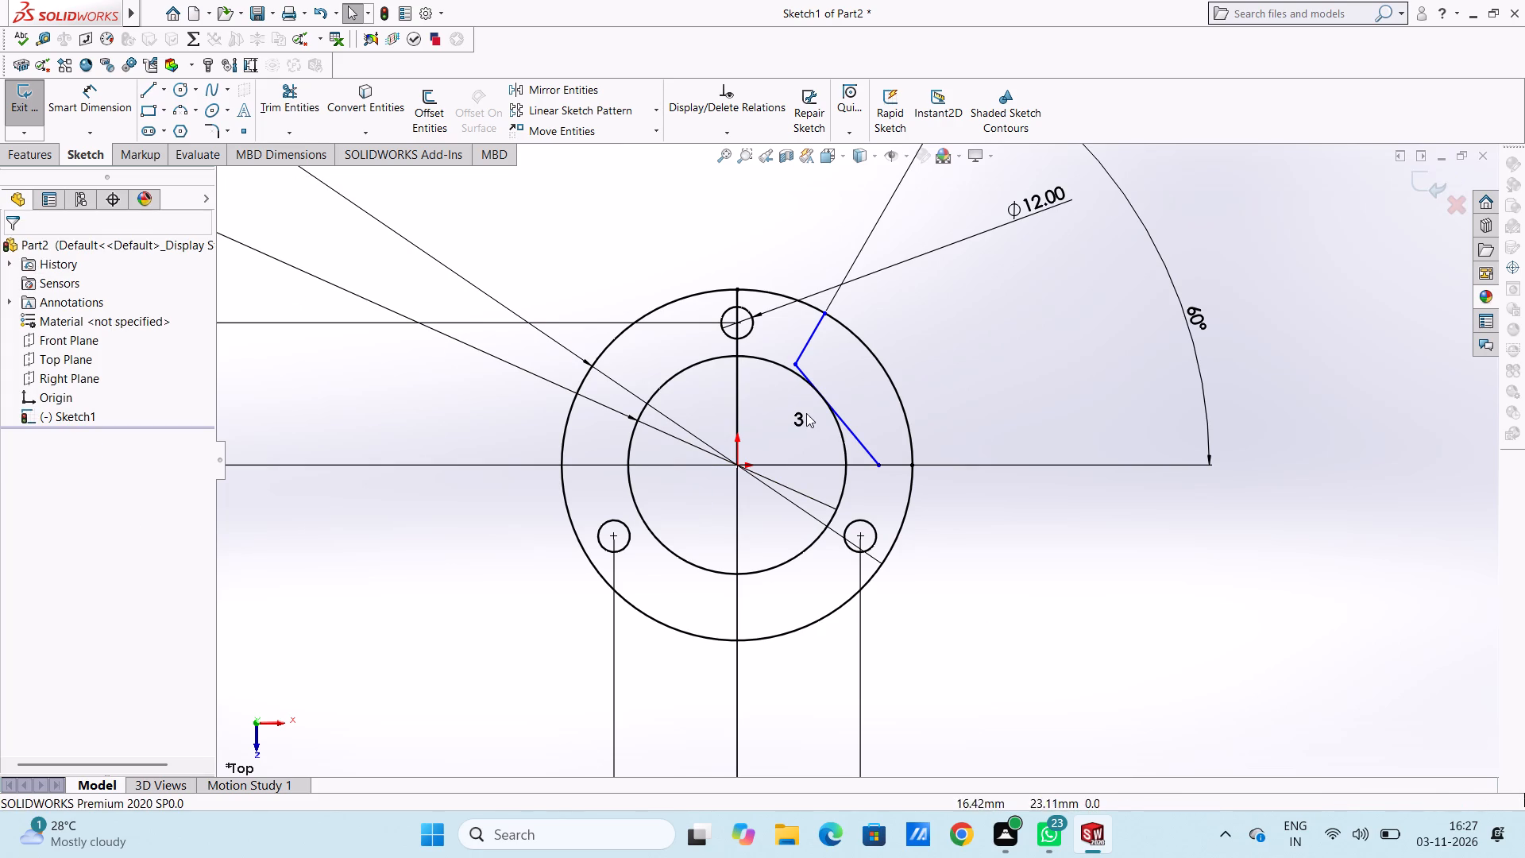
Delete the remaining slanted line segment beside the 82 mm circle.
click(862, 447)
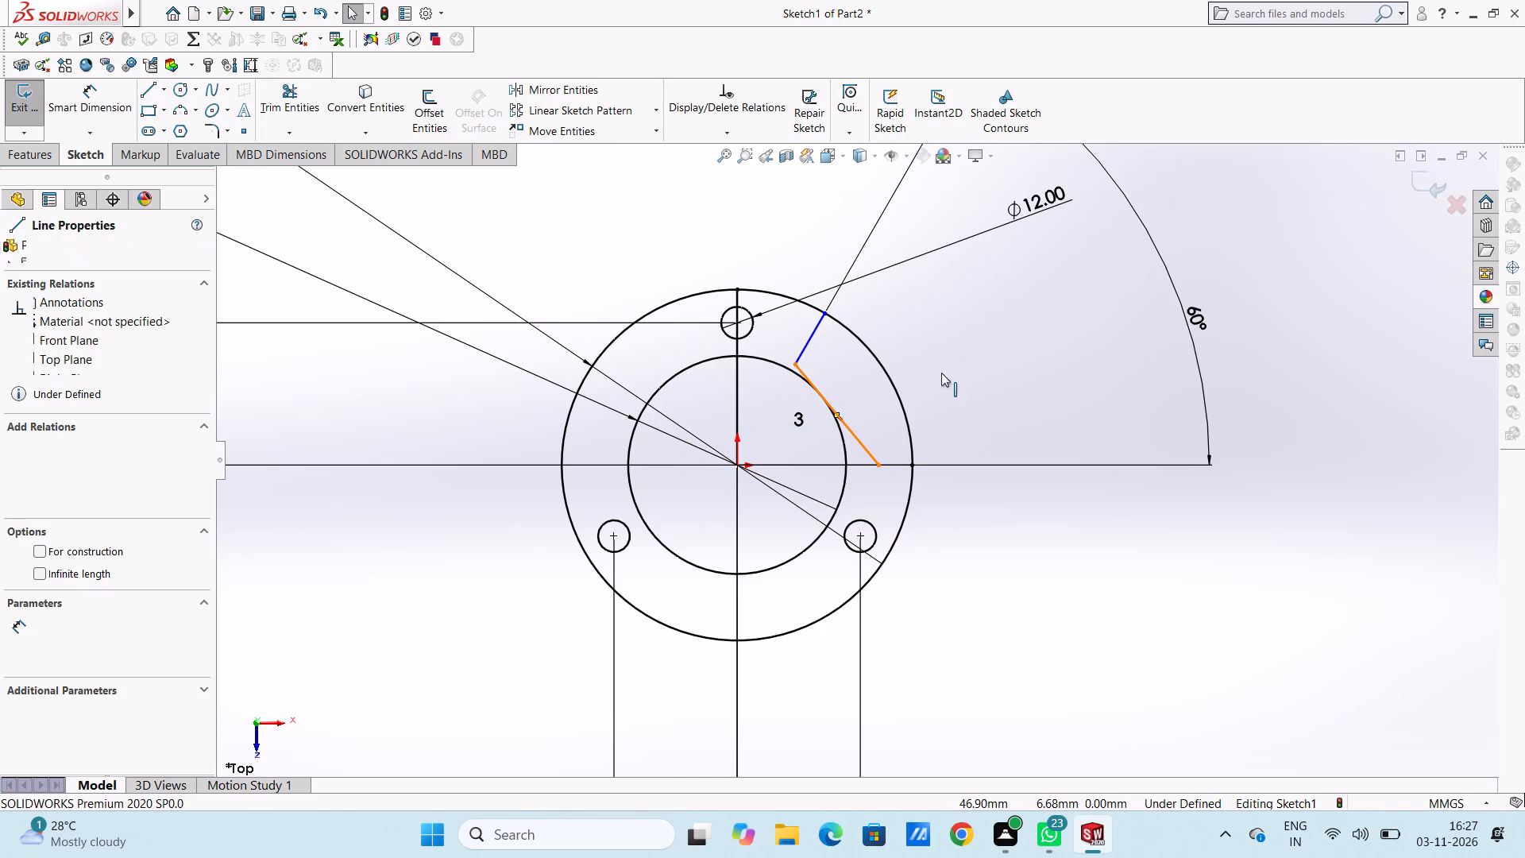
right_click(1009, 303)
click(1051, 516)
click(955, 333)
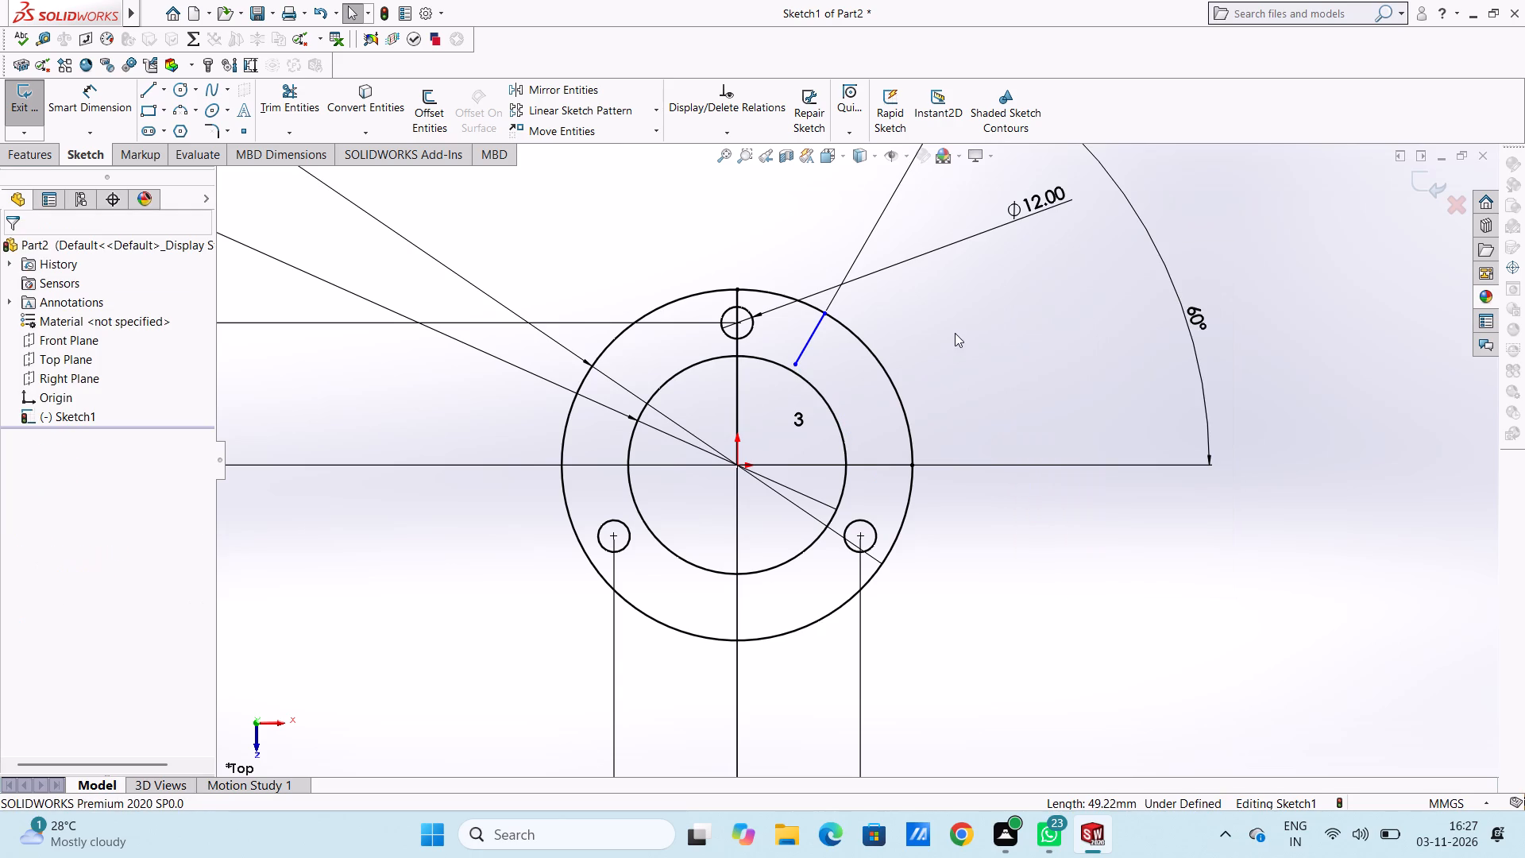
Sketch a 66 mm line from the radial segment's outer end on the 132 mm circle to the origin.
click(103, 102)
click(154, 91)
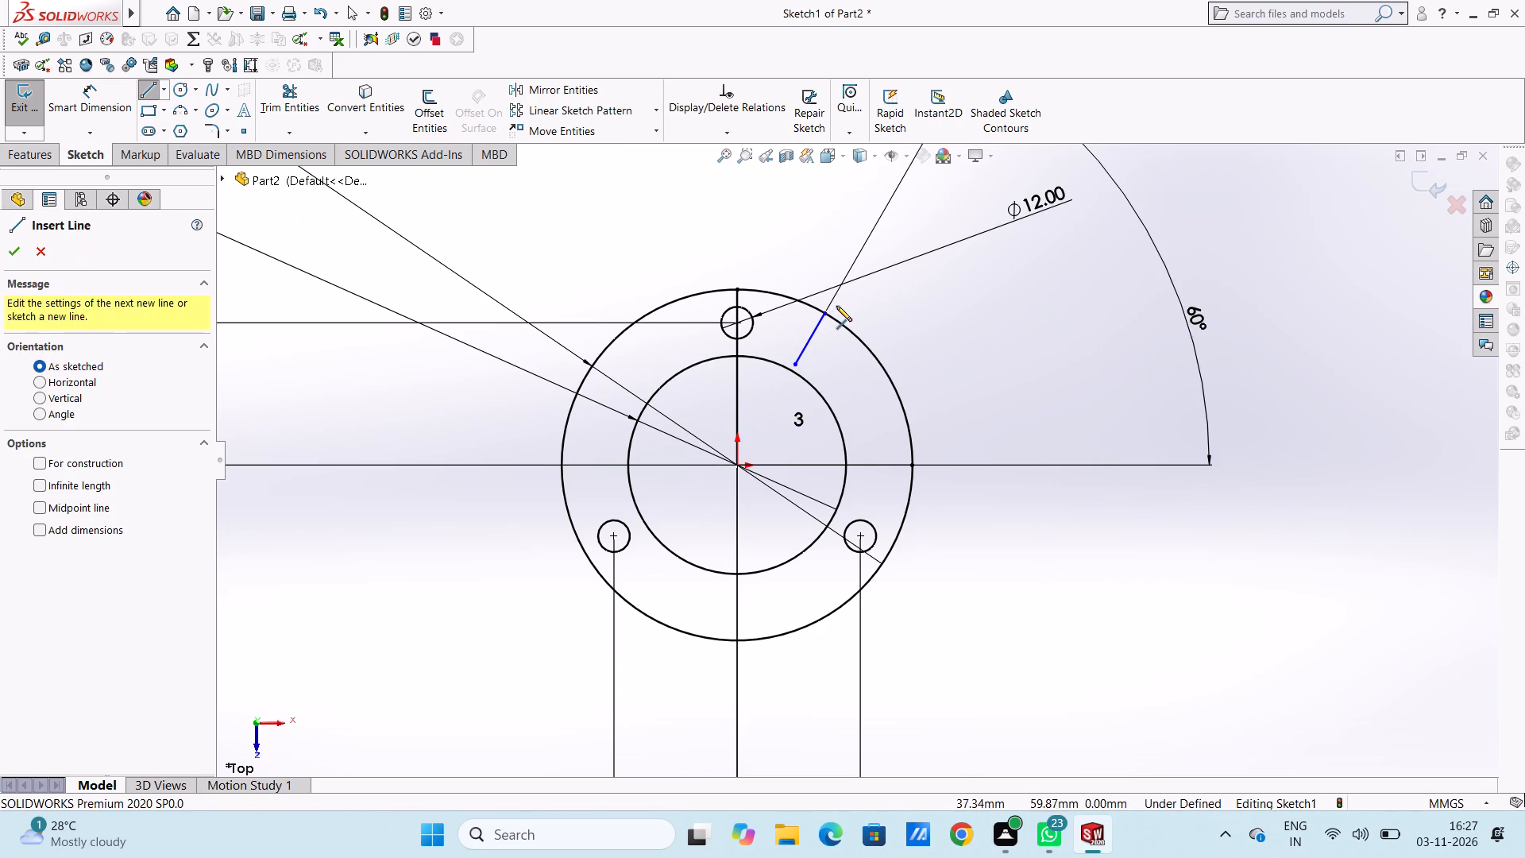
click(824, 317)
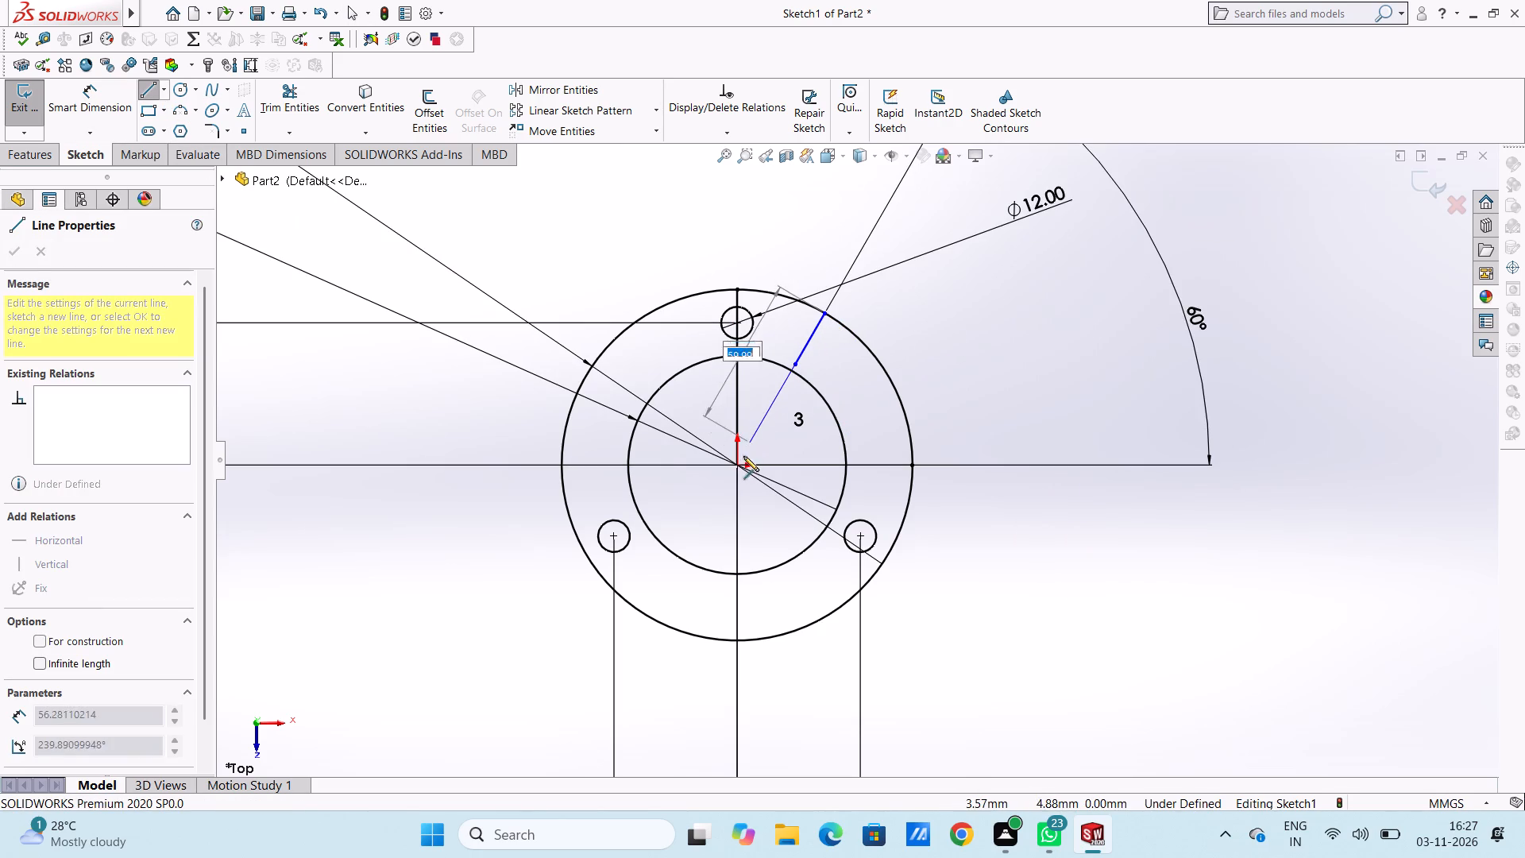
click(736, 468)
right_click(1021, 331)
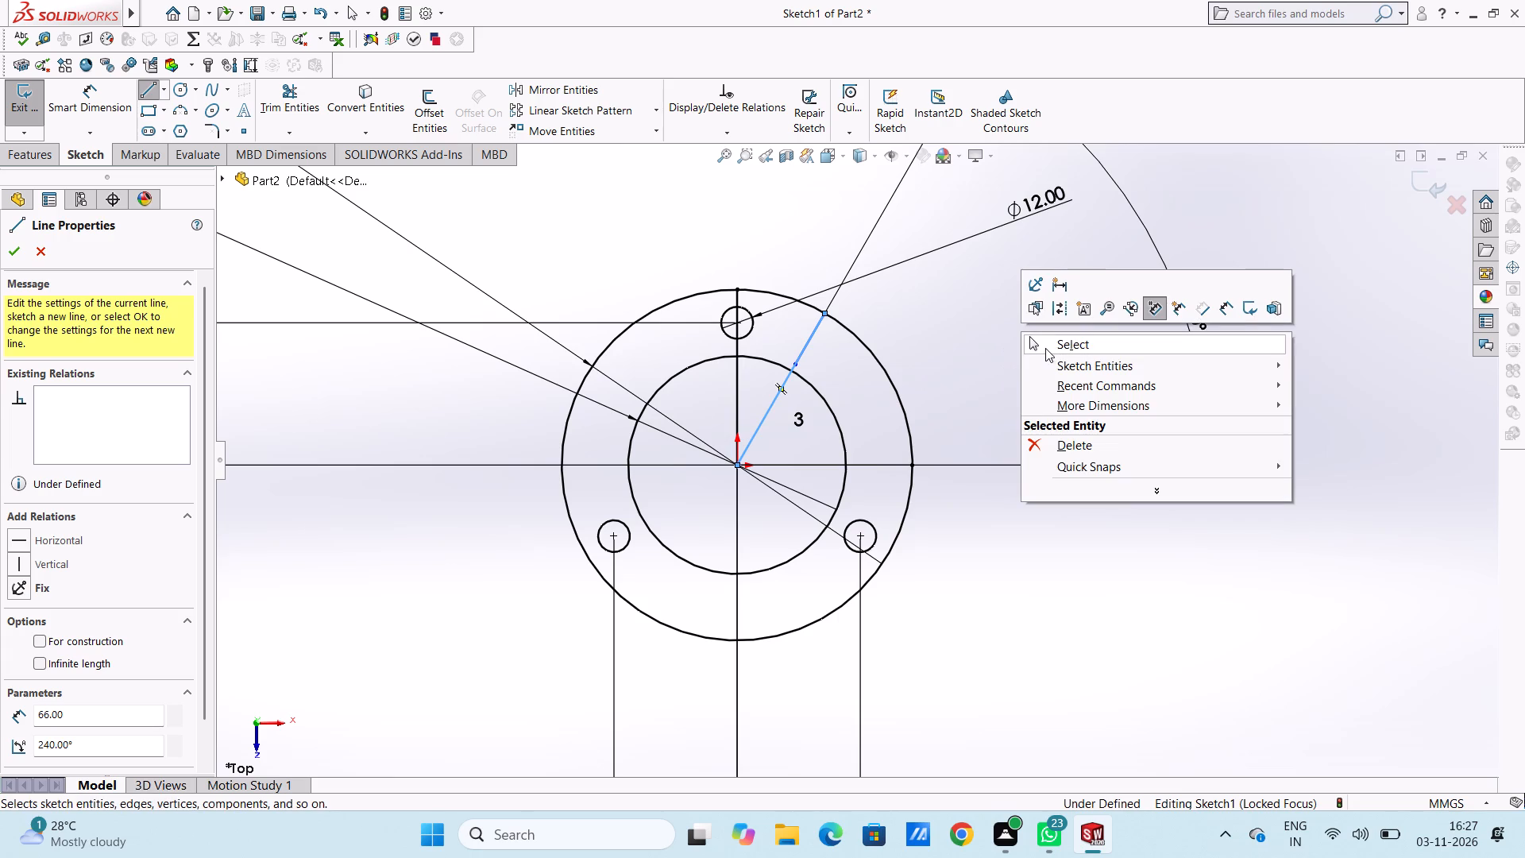
double_click(1045, 347)
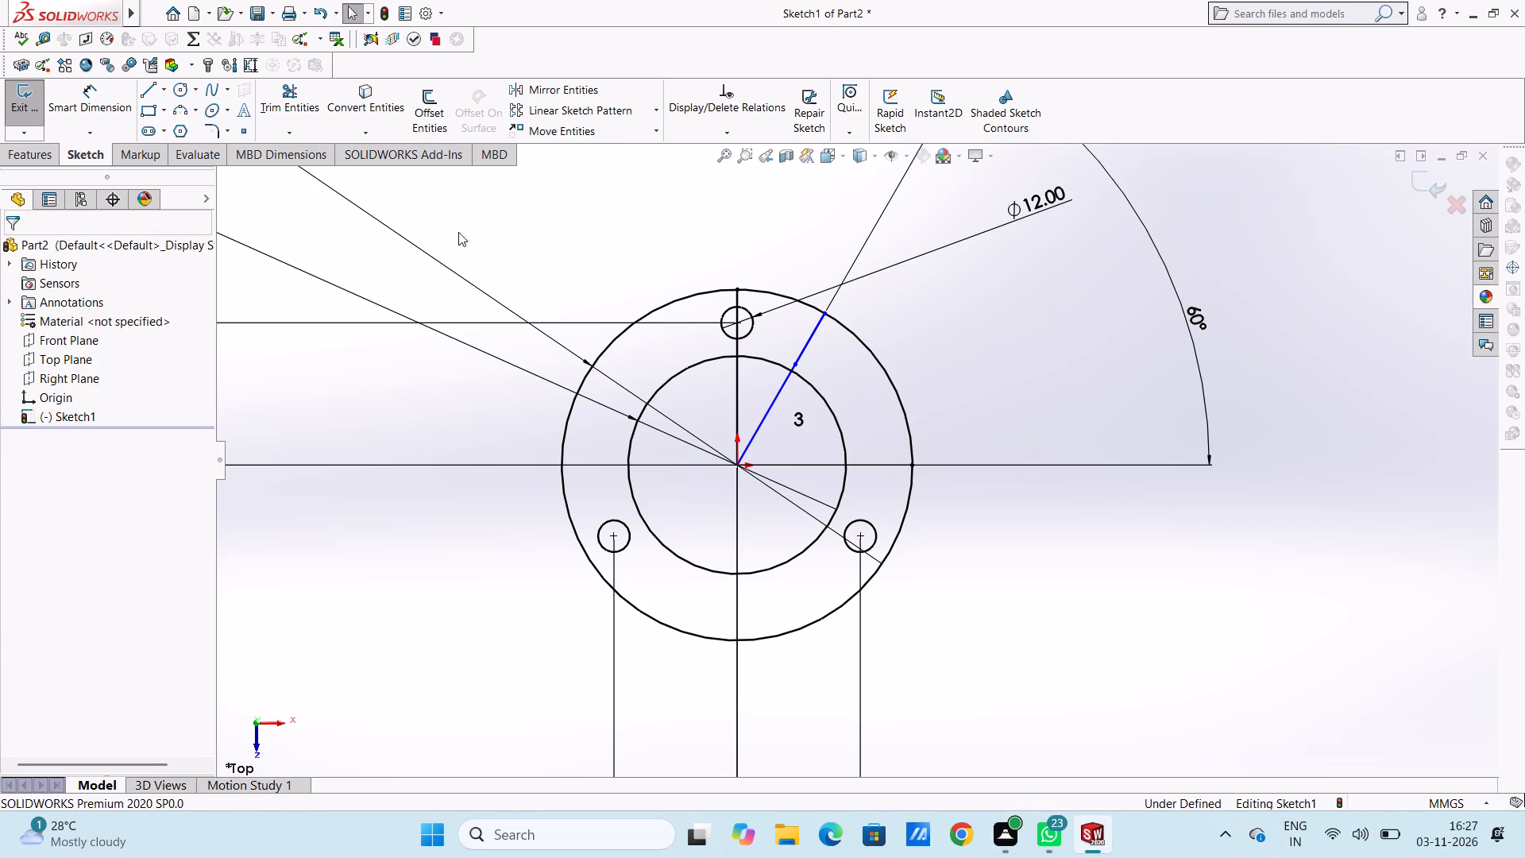
Dimension the angle between the new radial line and the horizontal line as 60°, with the text outside the existing 60° dimension.
click(98, 93)
scroll(805, 331, up, 3)
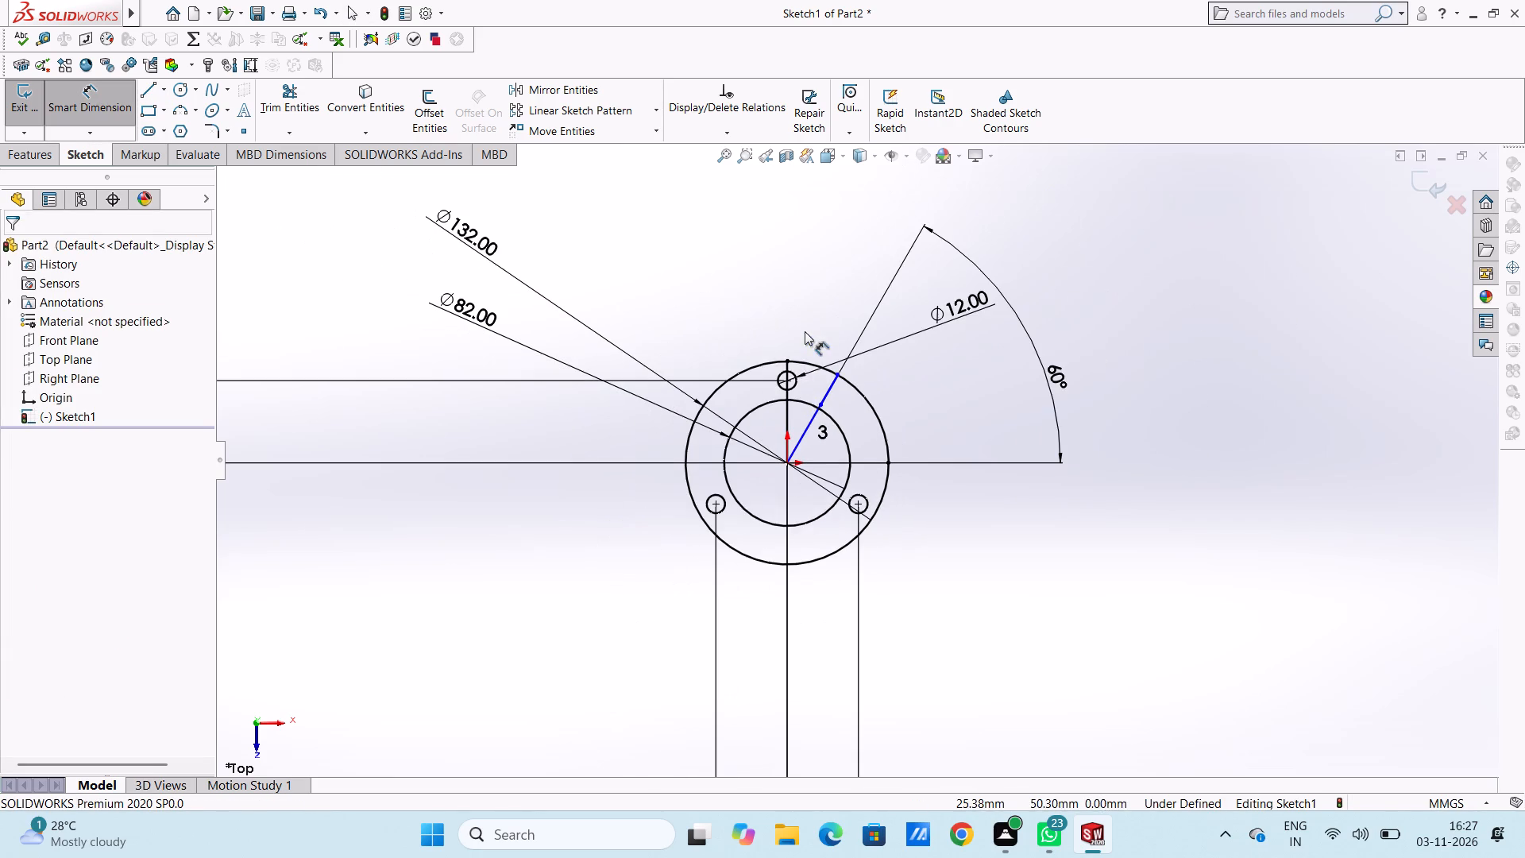
click(809, 426)
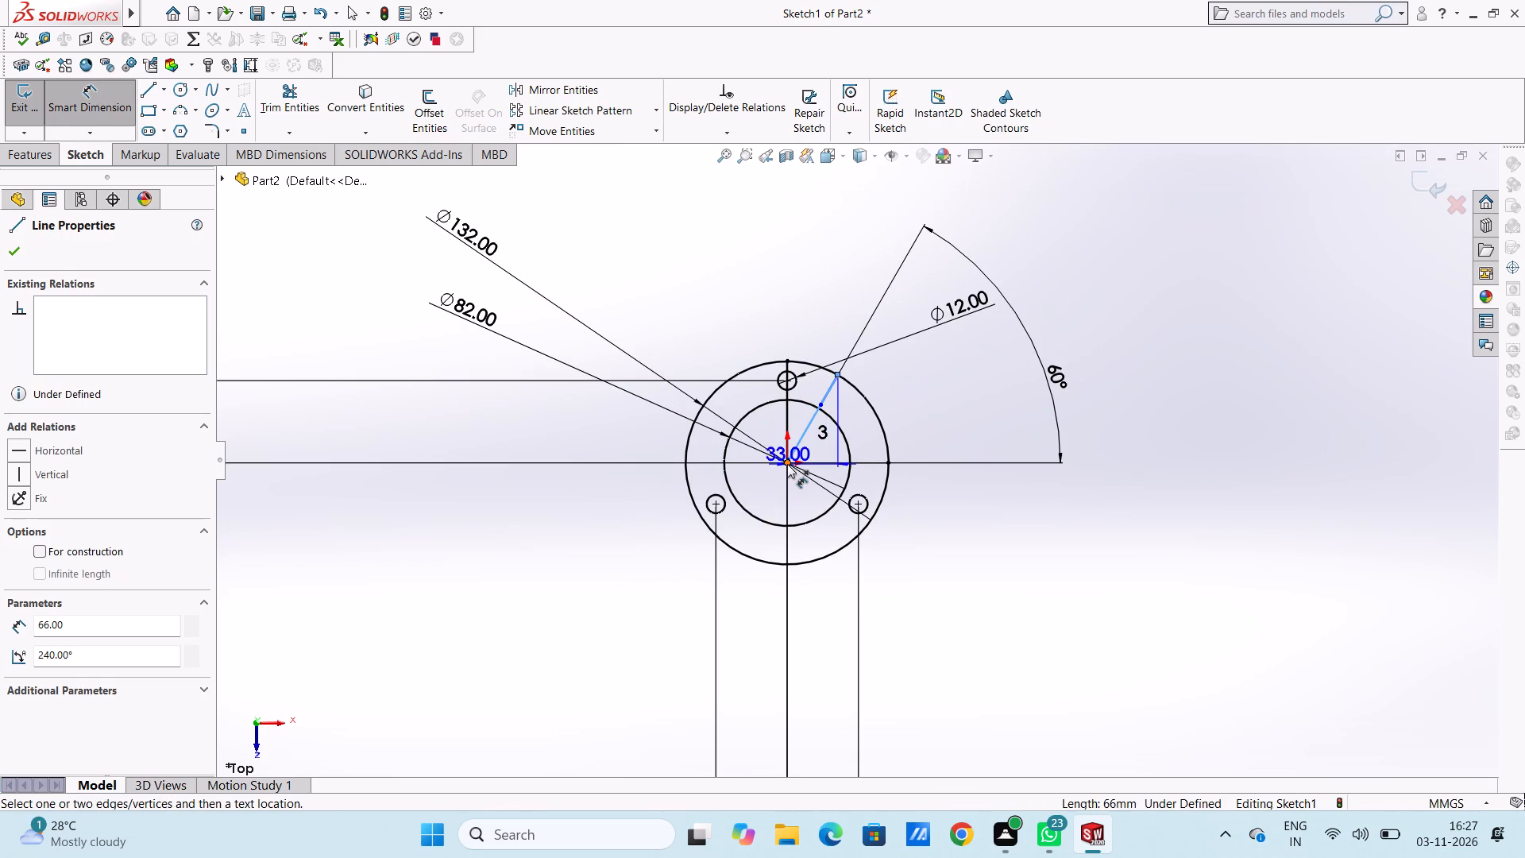
click(787, 464)
click(828, 460)
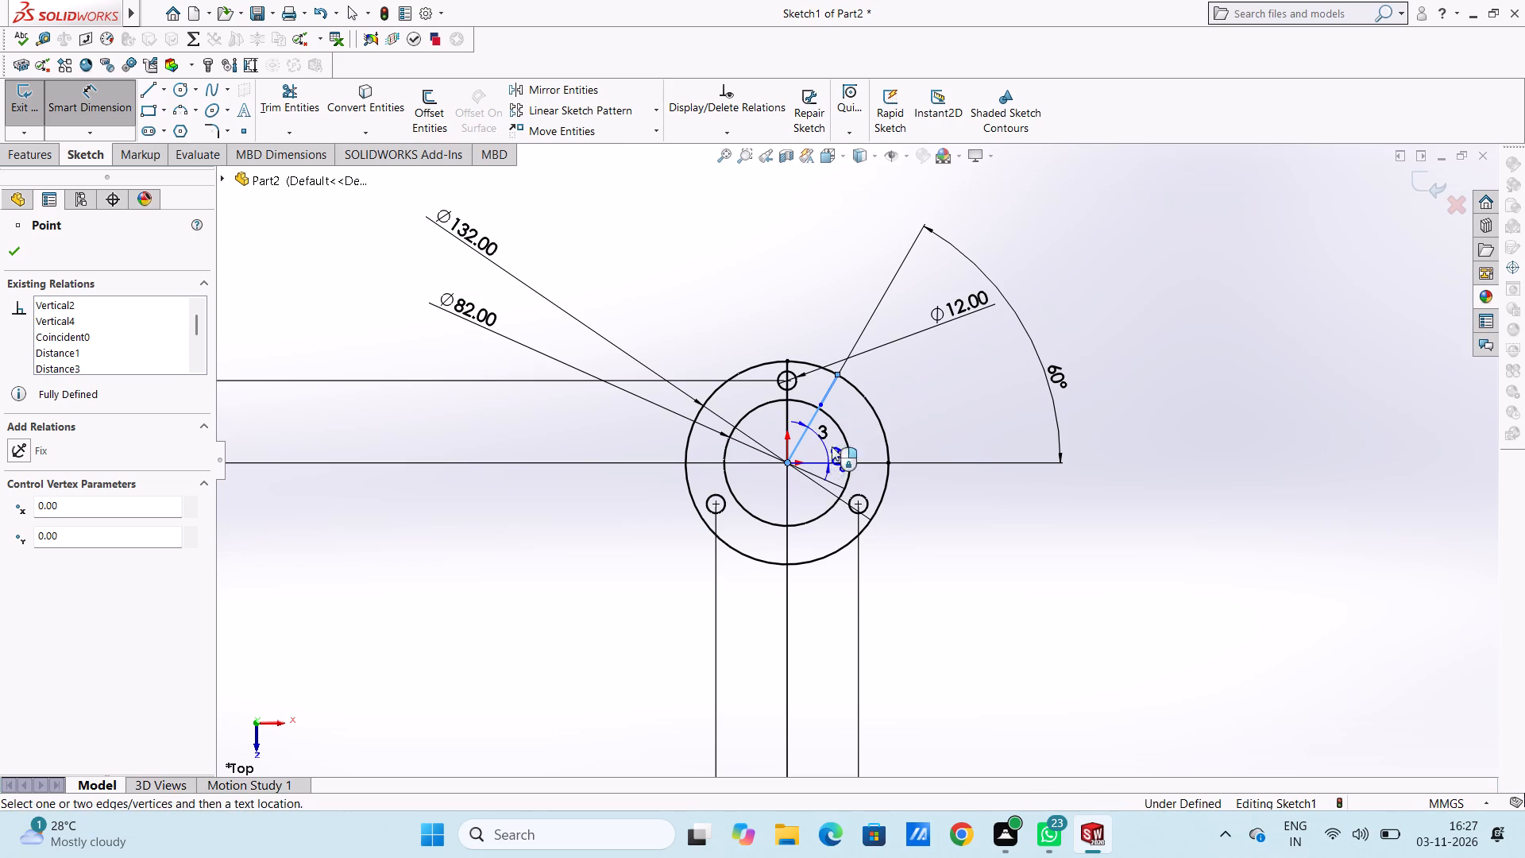
click(1062, 286)
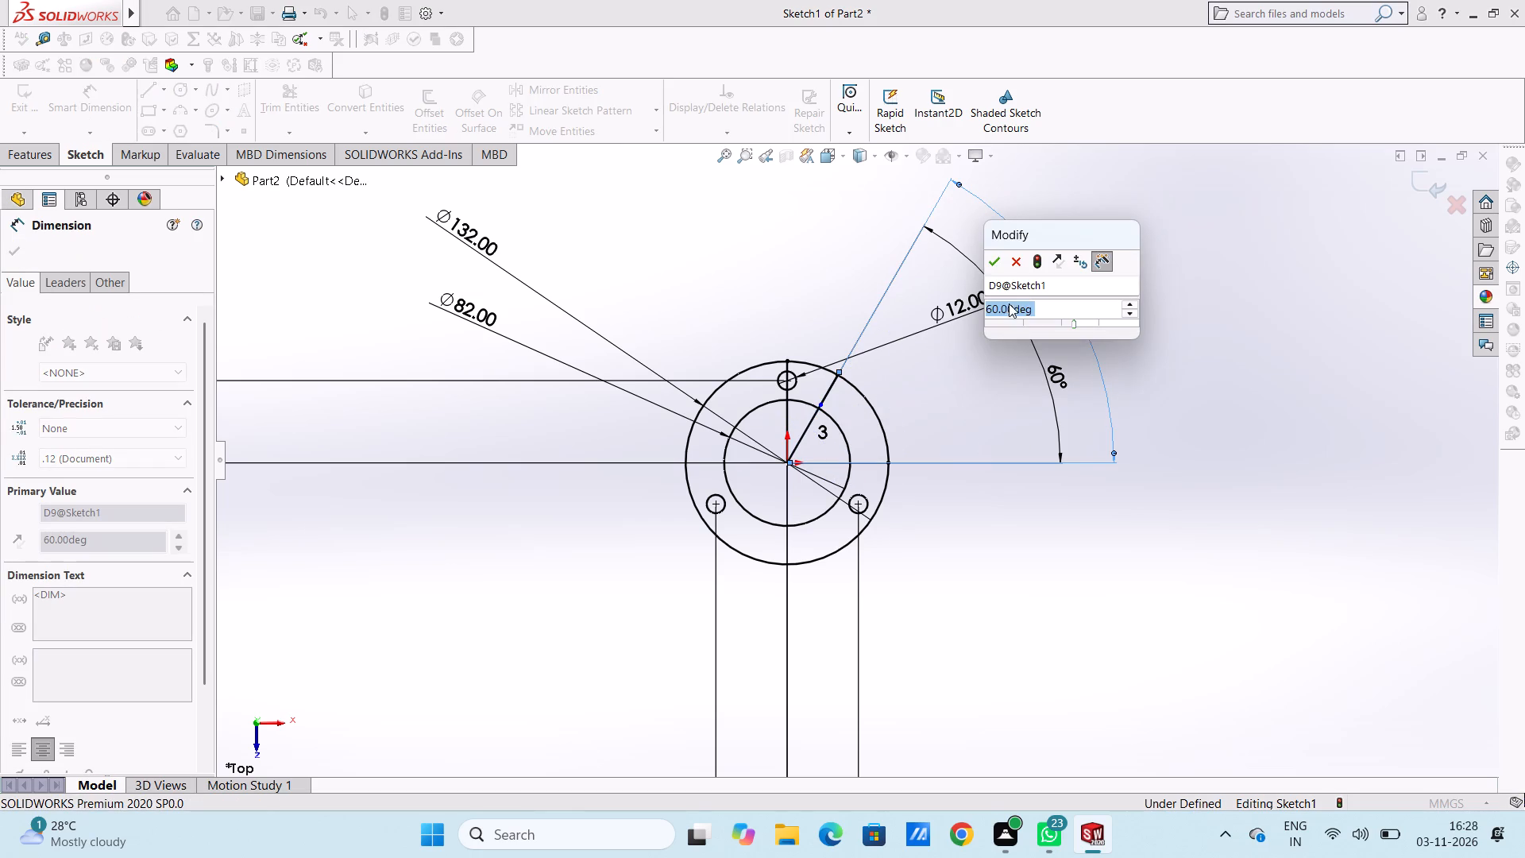
click(994, 265)
click(793, 269)
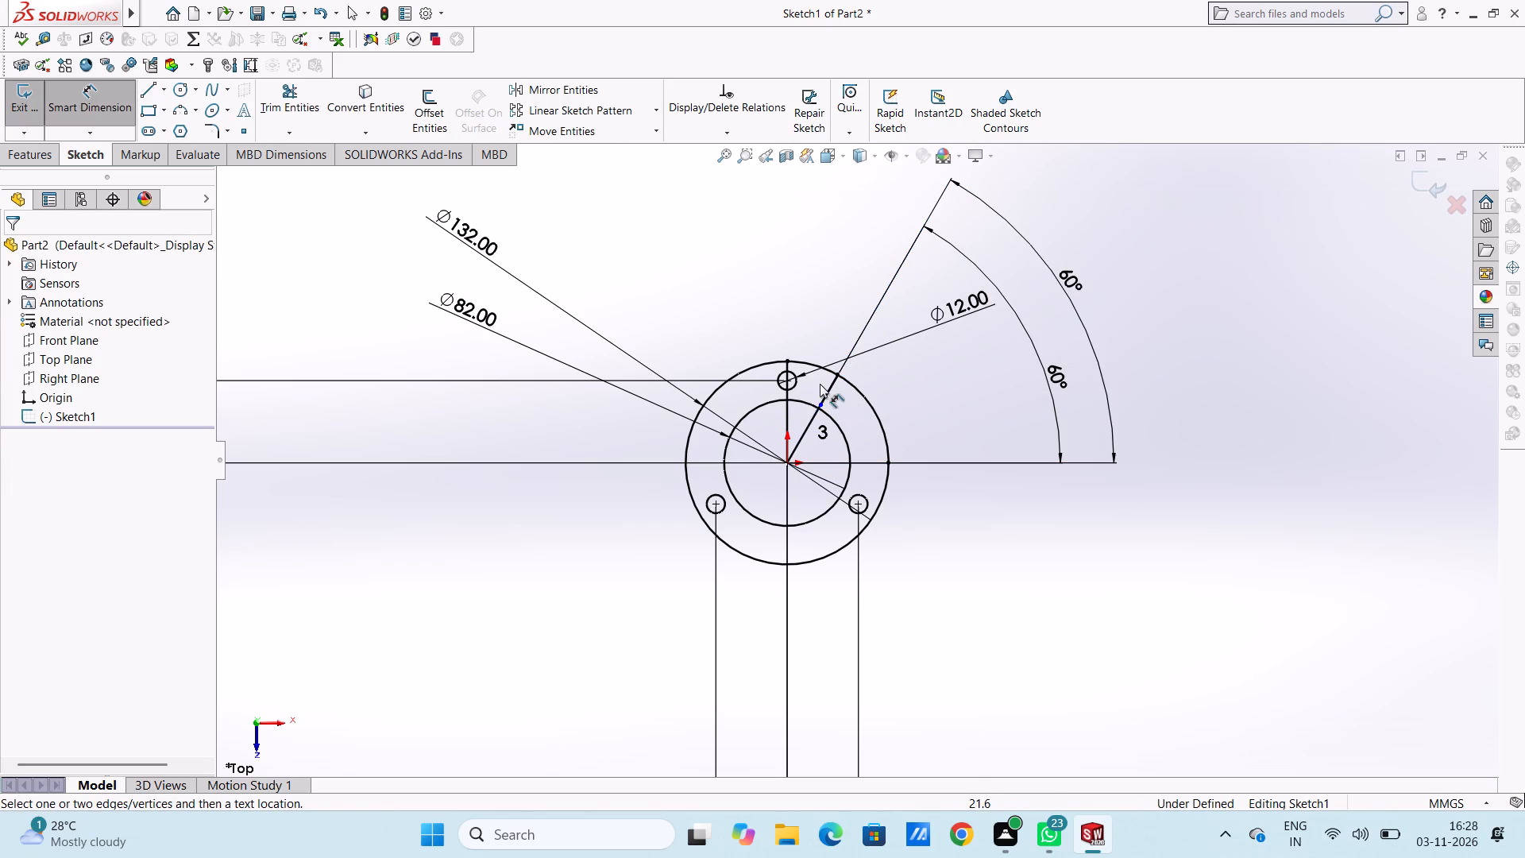
Delete the short 60° line segment between the 82 mm and 132 mm circles.
click(106, 104)
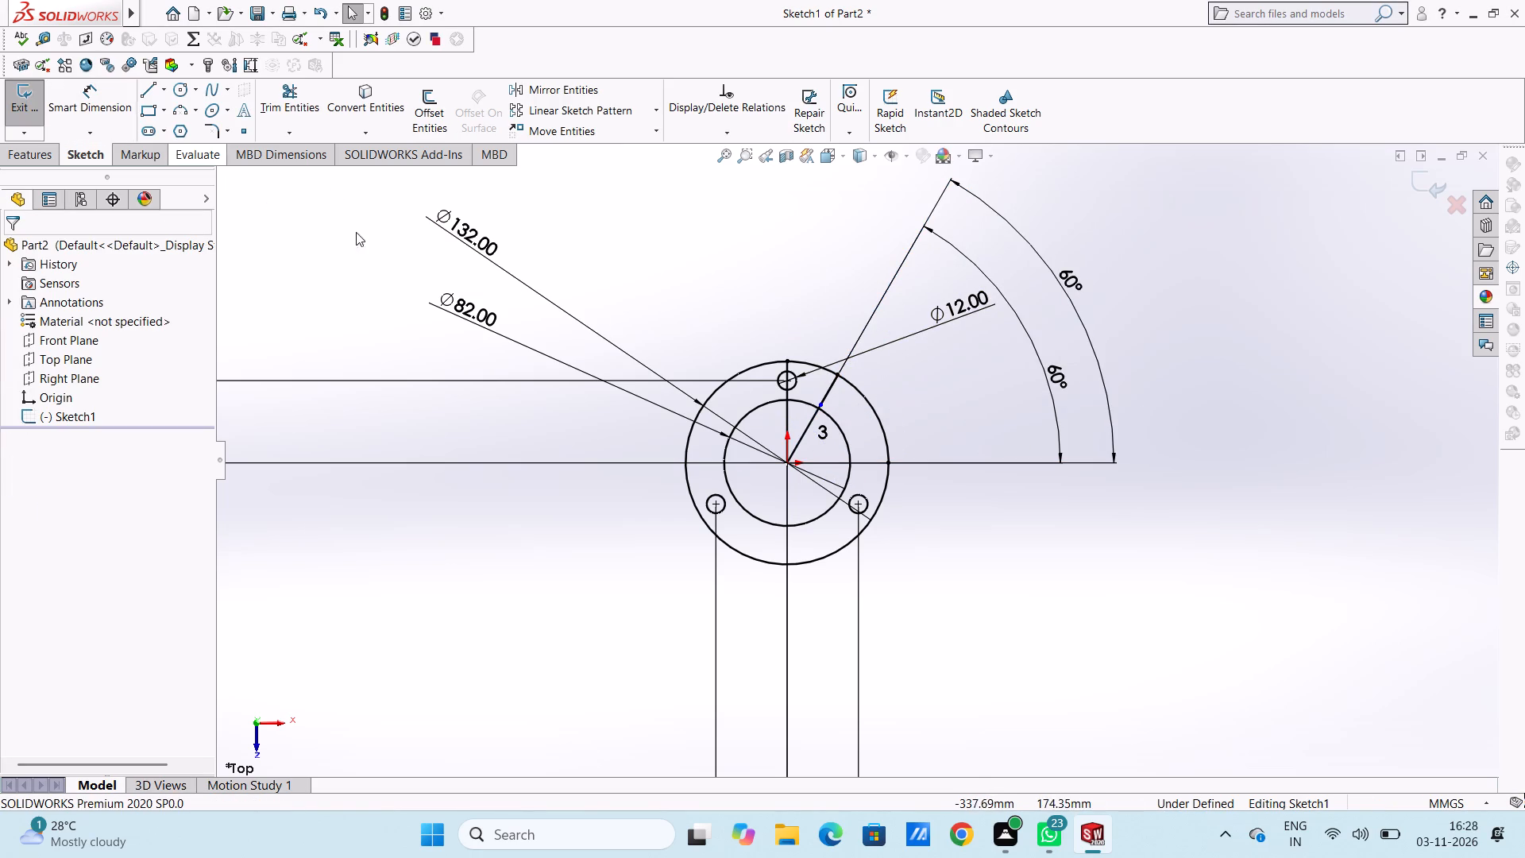
click(823, 394)
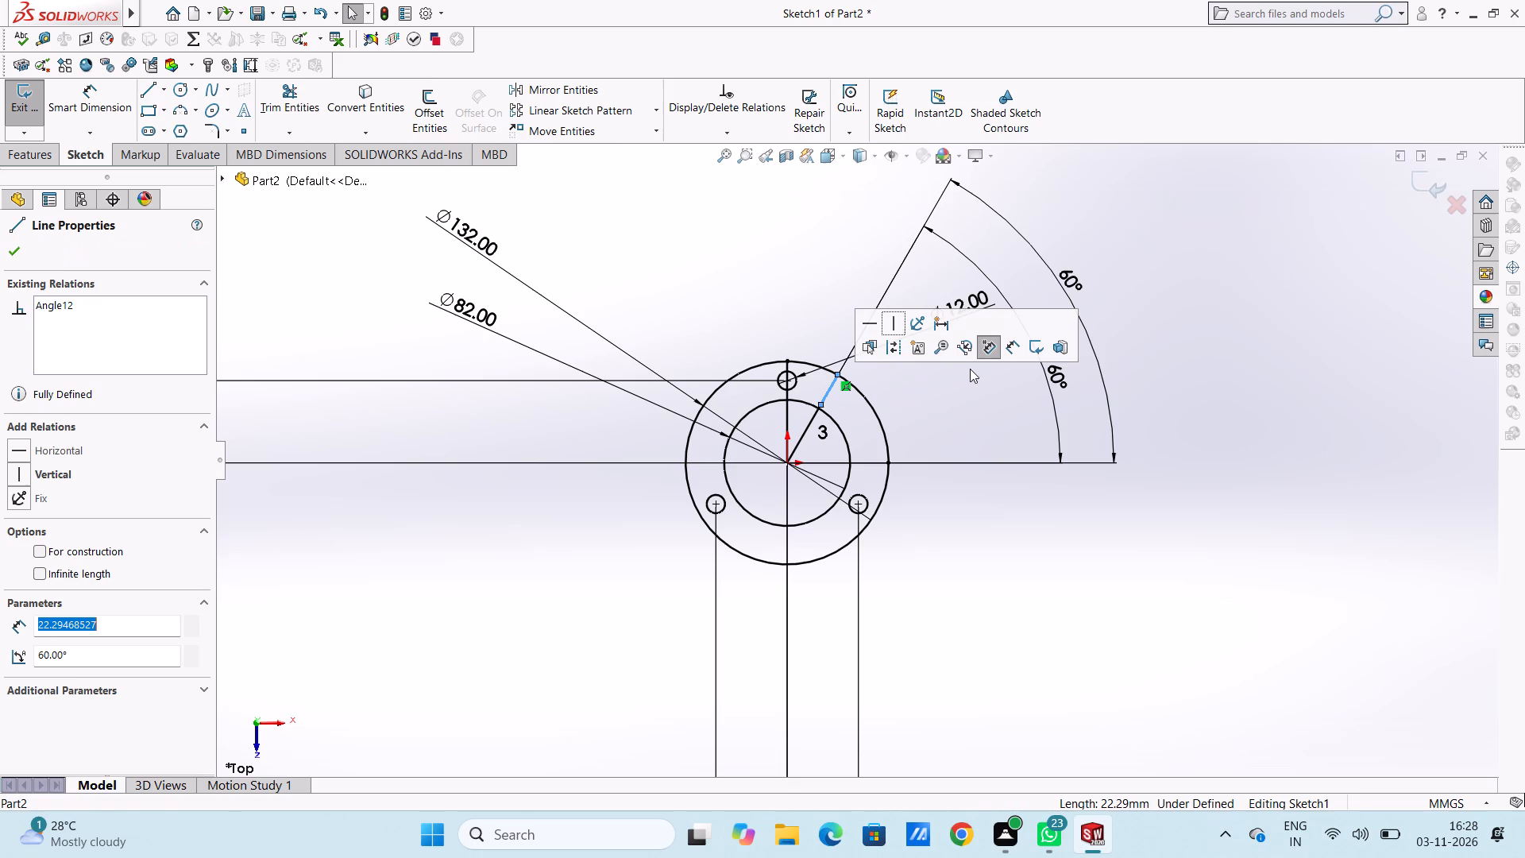
right_click(970, 385)
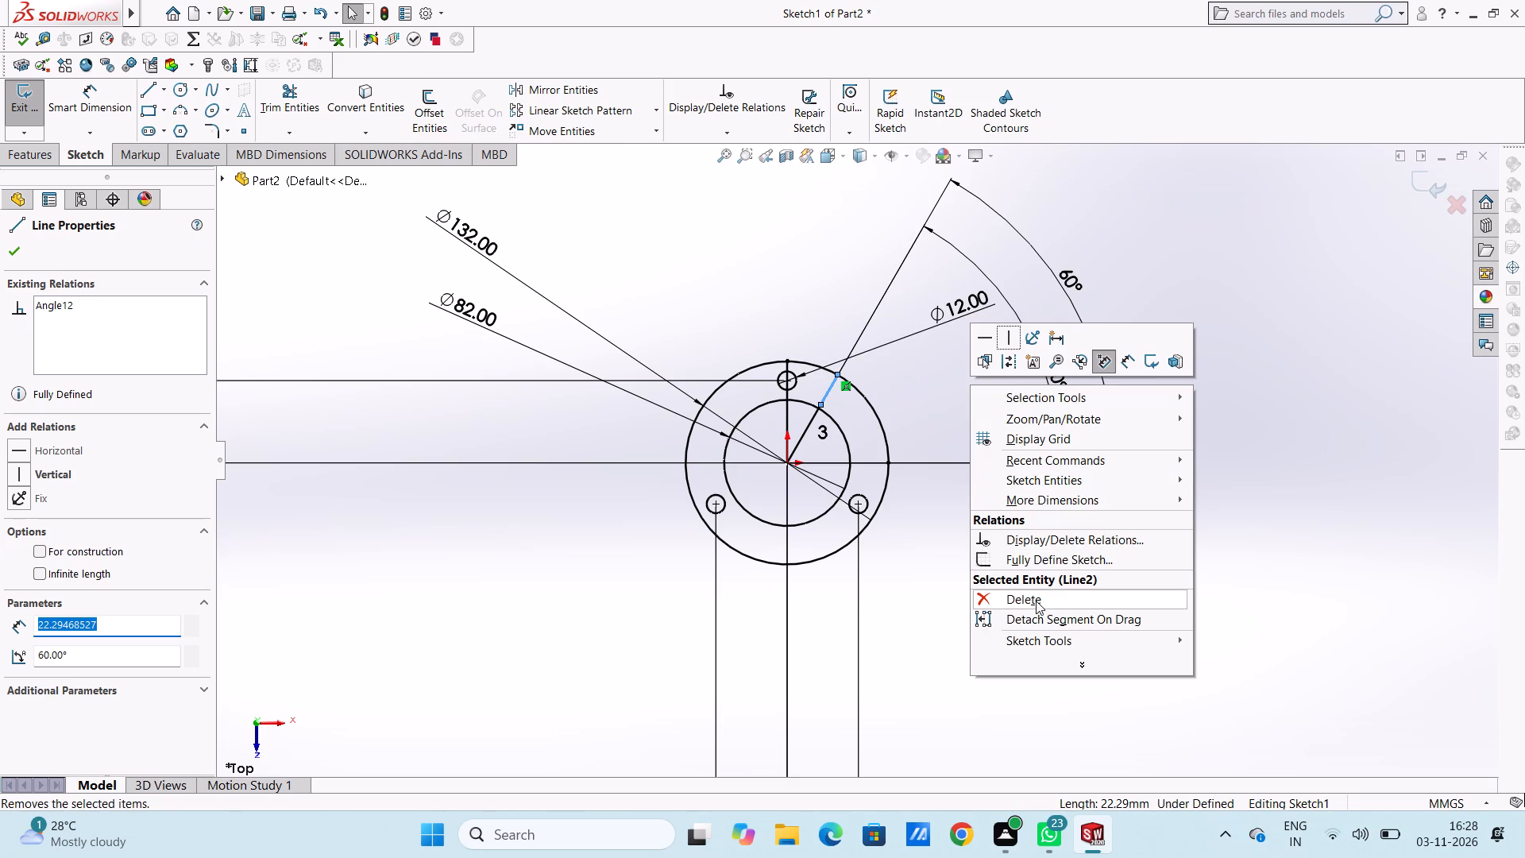
click(1036, 601)
Move the 132 mm and 82 mm diameter dimensions from above to below the horizontal line through the origin.
drag(487, 248, 481, 399)
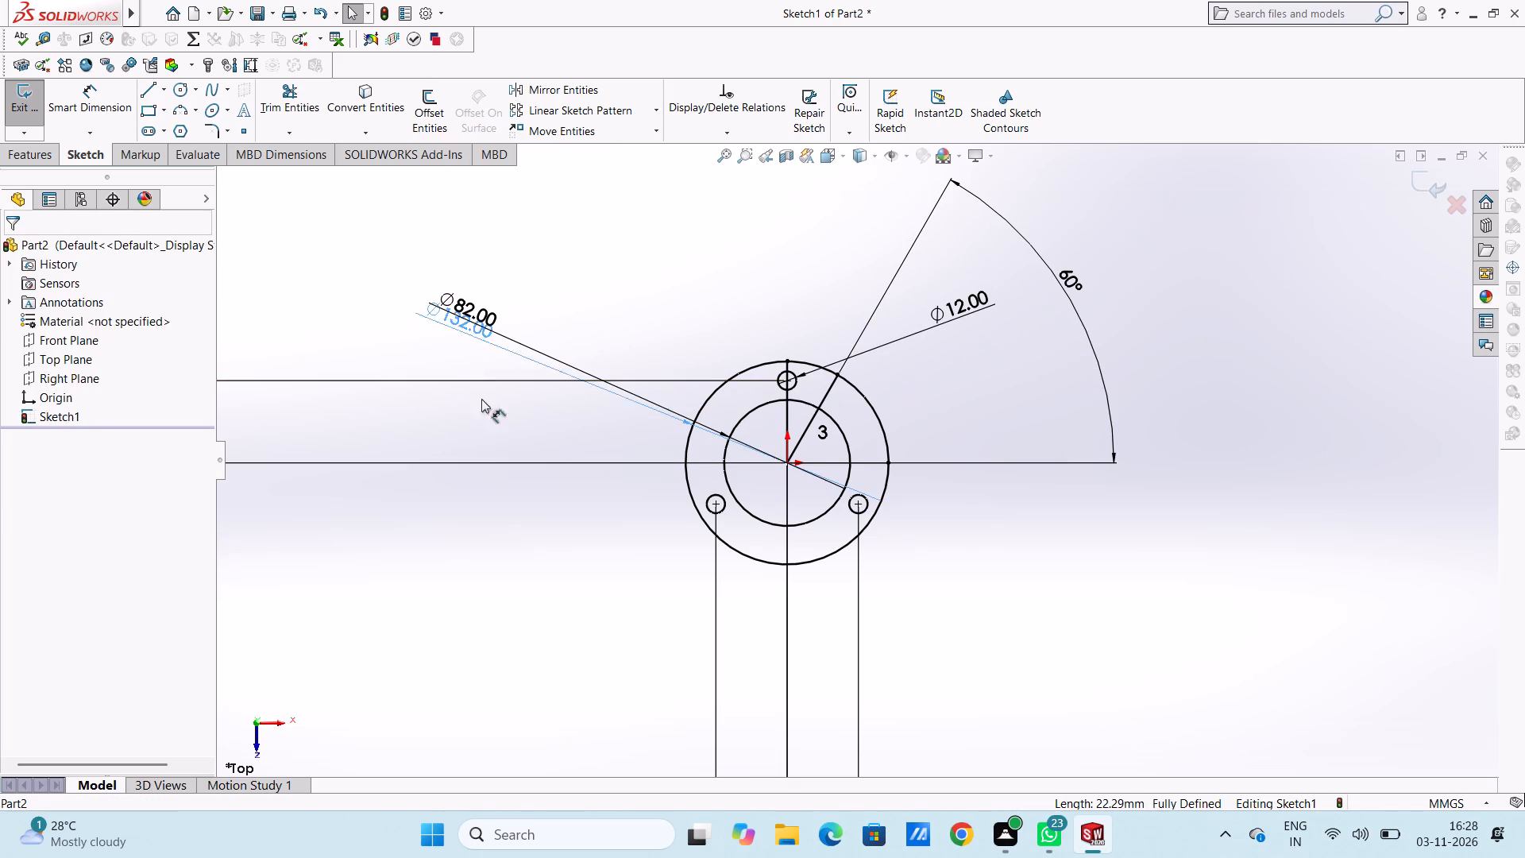
drag(481, 399, 492, 625)
drag(476, 305, 396, 512)
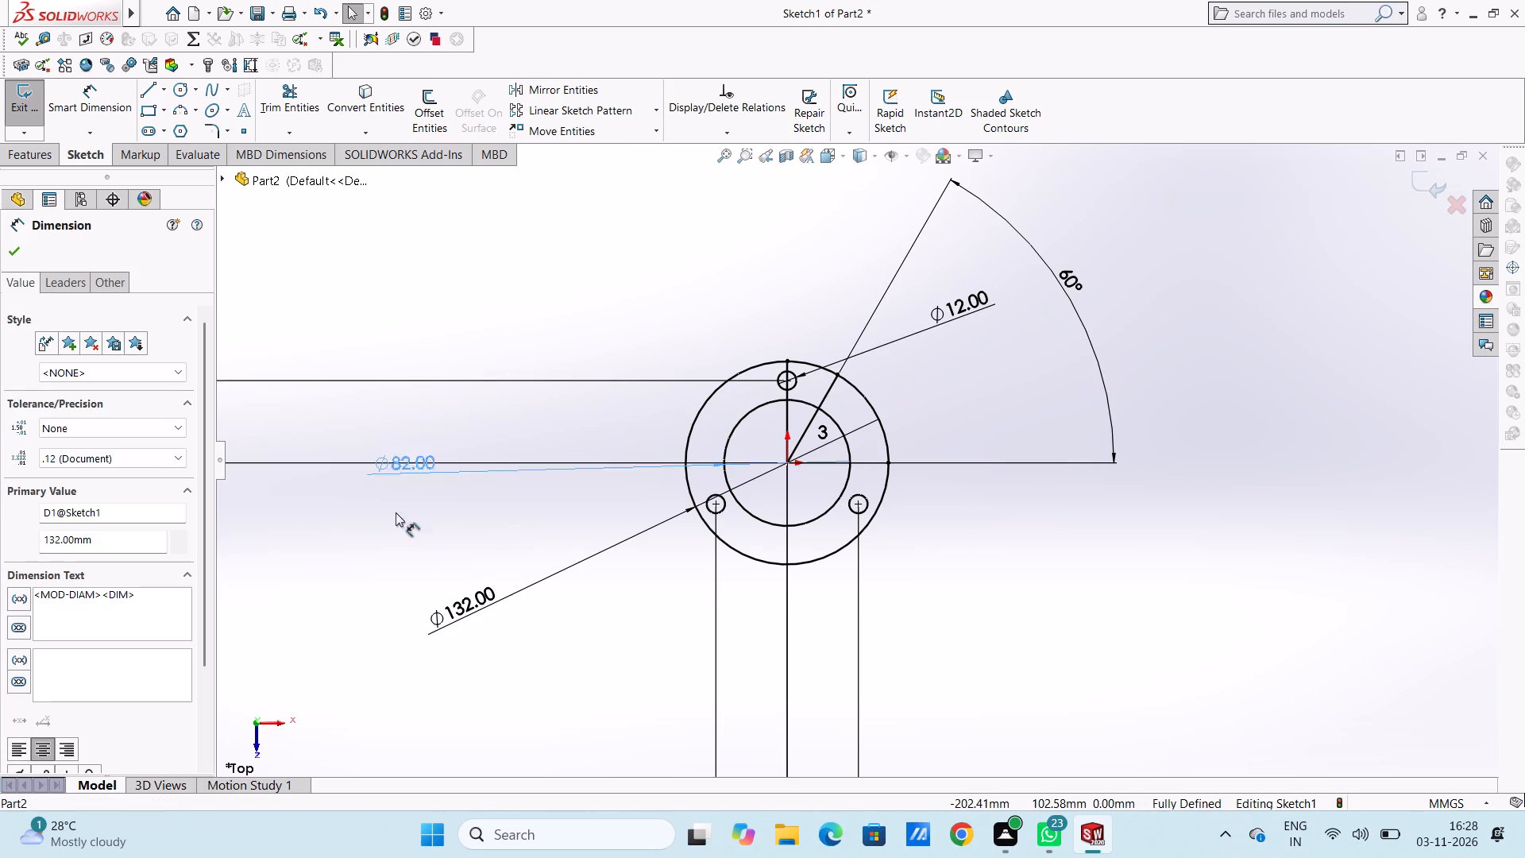
drag(396, 512, 369, 588)
click(496, 313)
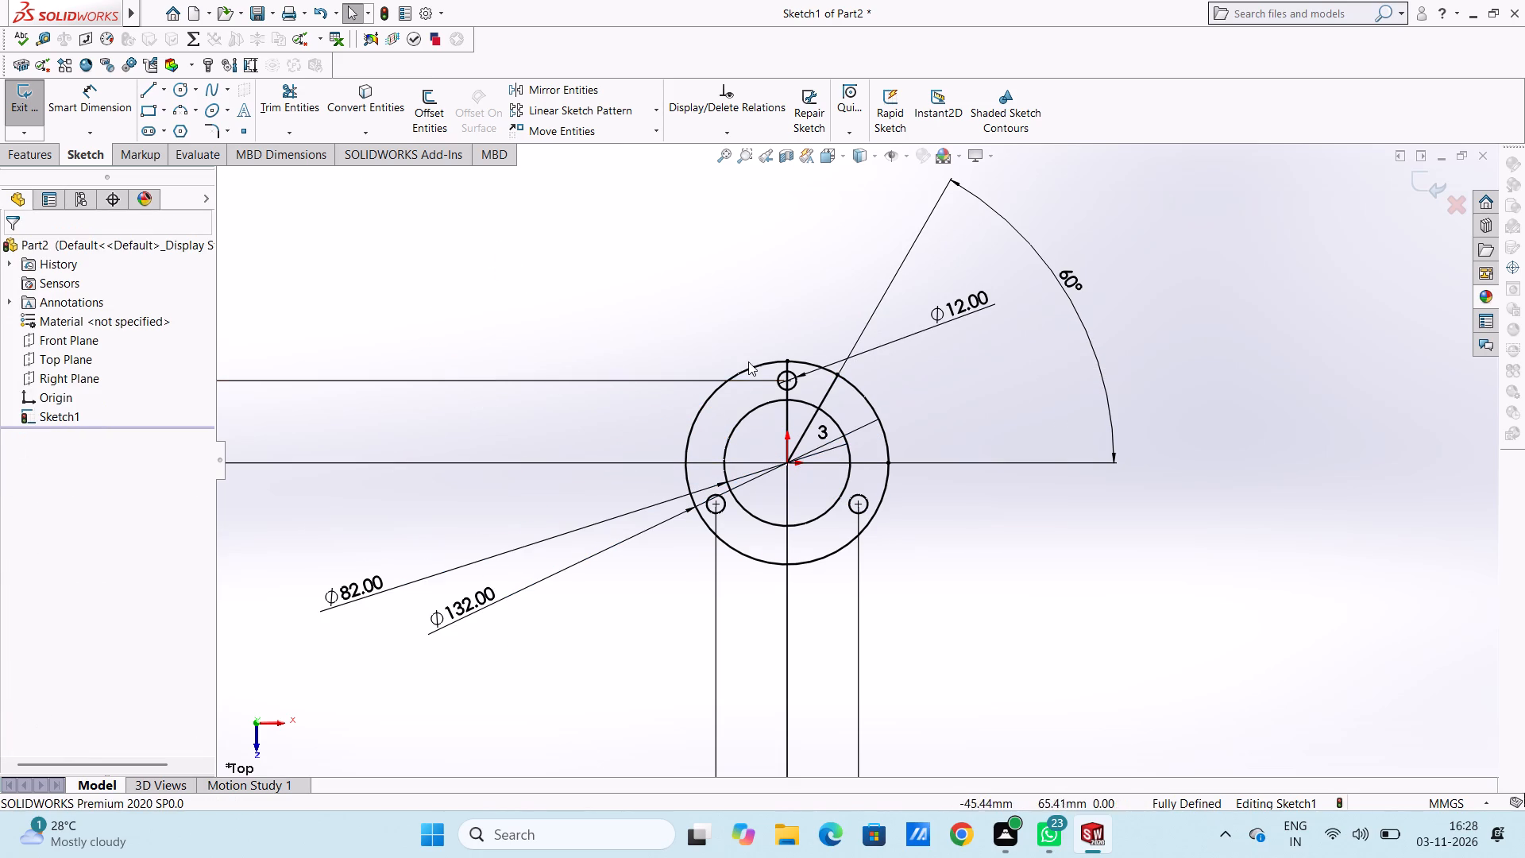
Sketch a line about 129 mm long from the origin at 135°, extending past the 132 mm circle.
scroll(865, 409, down, 2)
scroll(770, 446, down, 1)
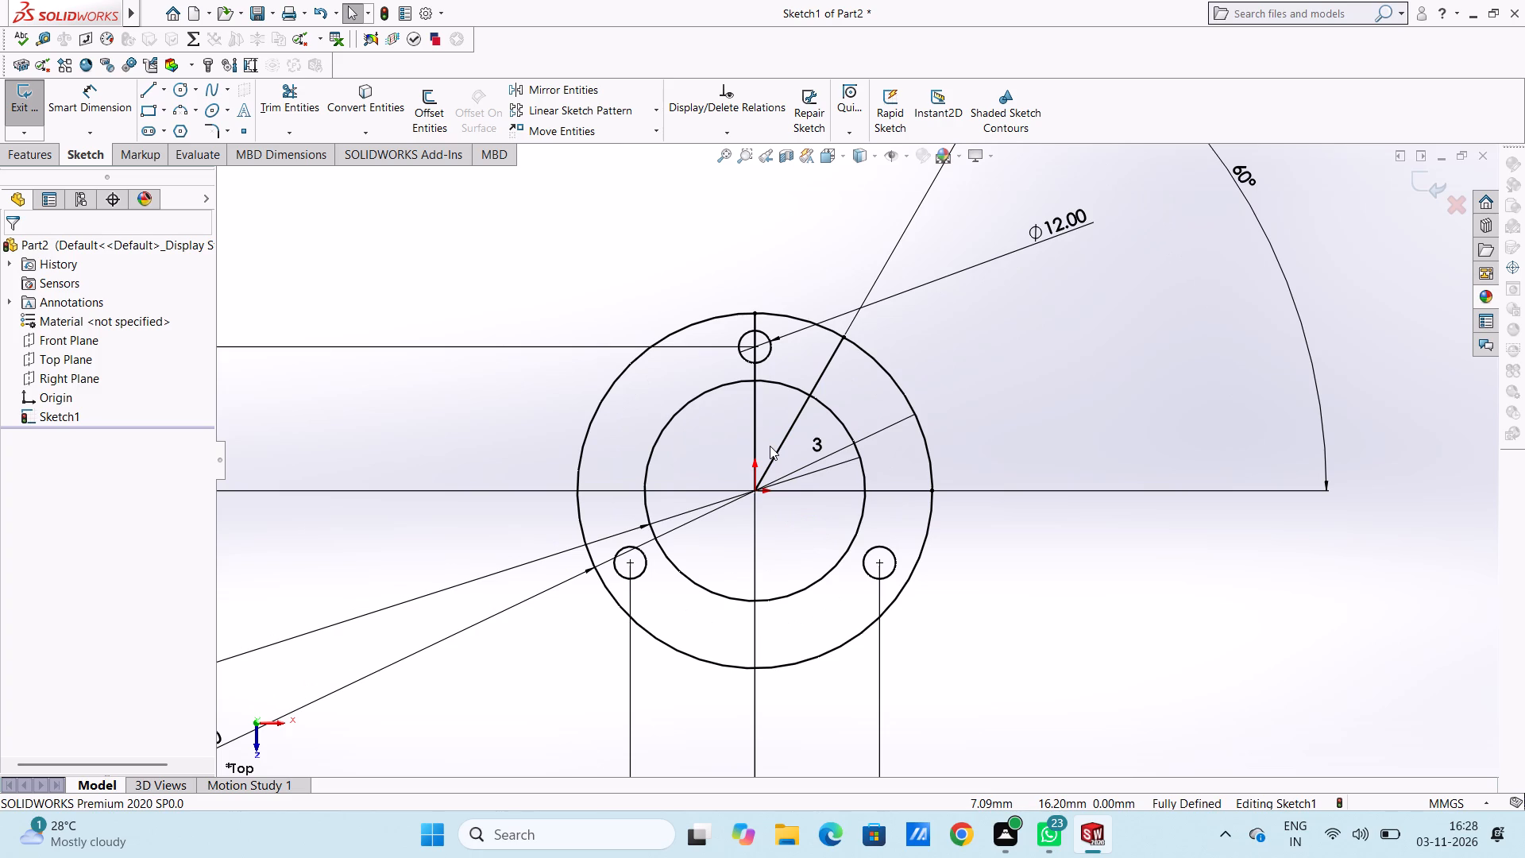
scroll(770, 446, up, 3)
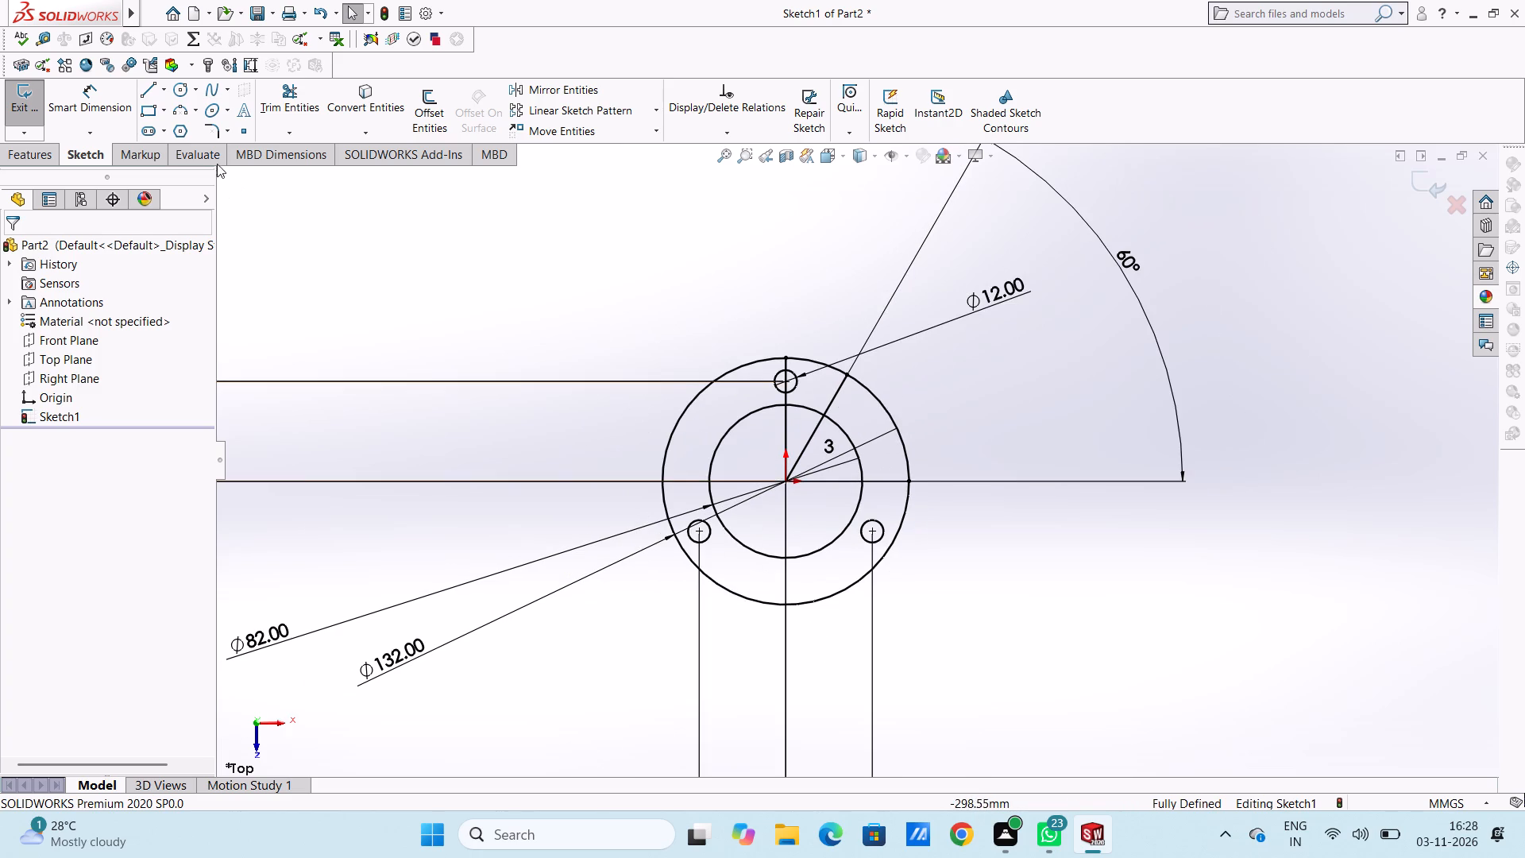
click(146, 87)
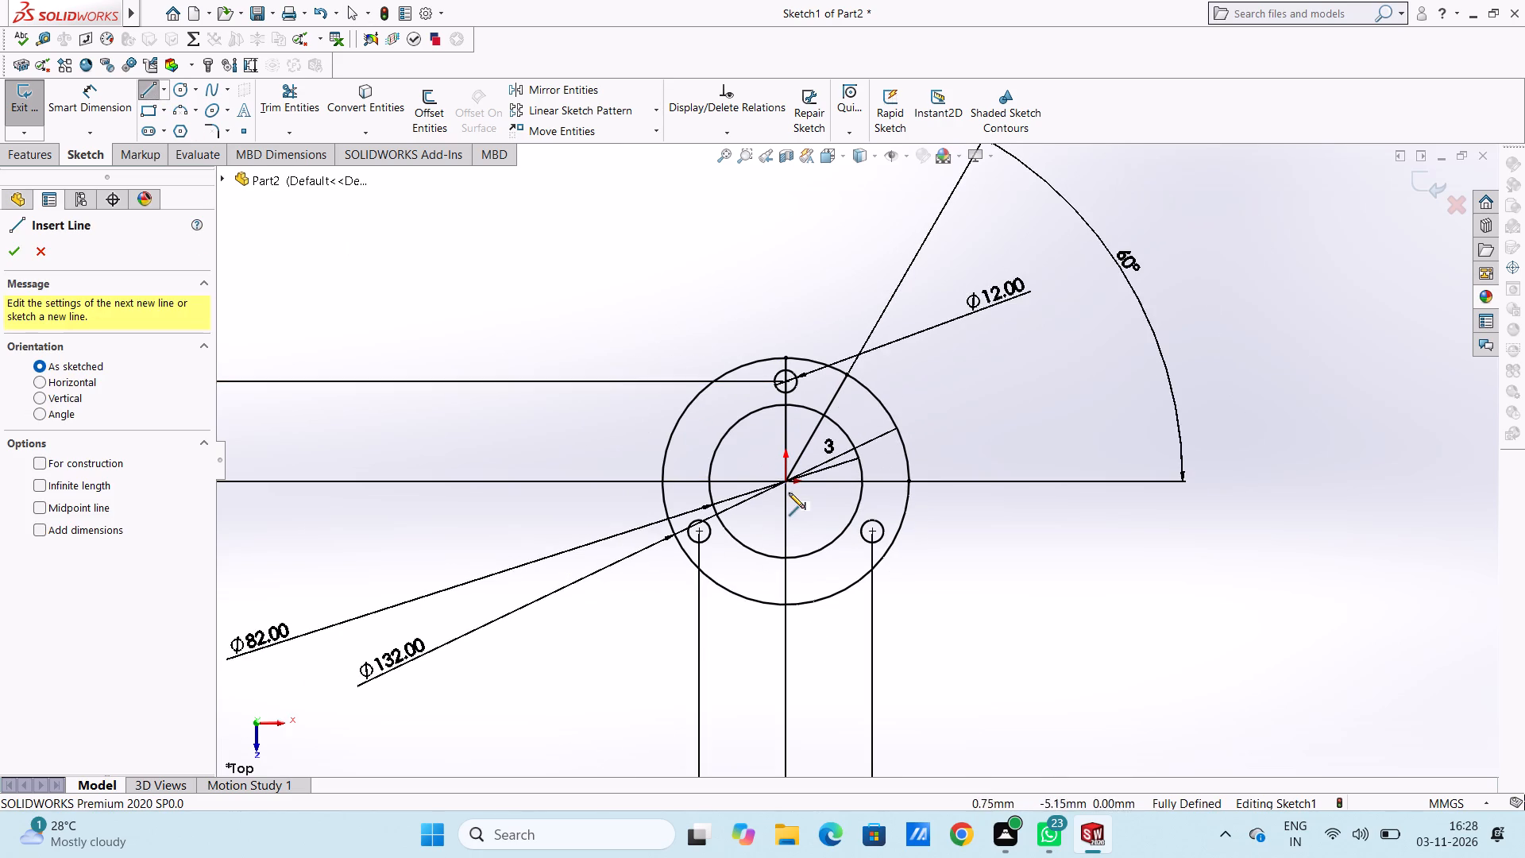
click(789, 481)
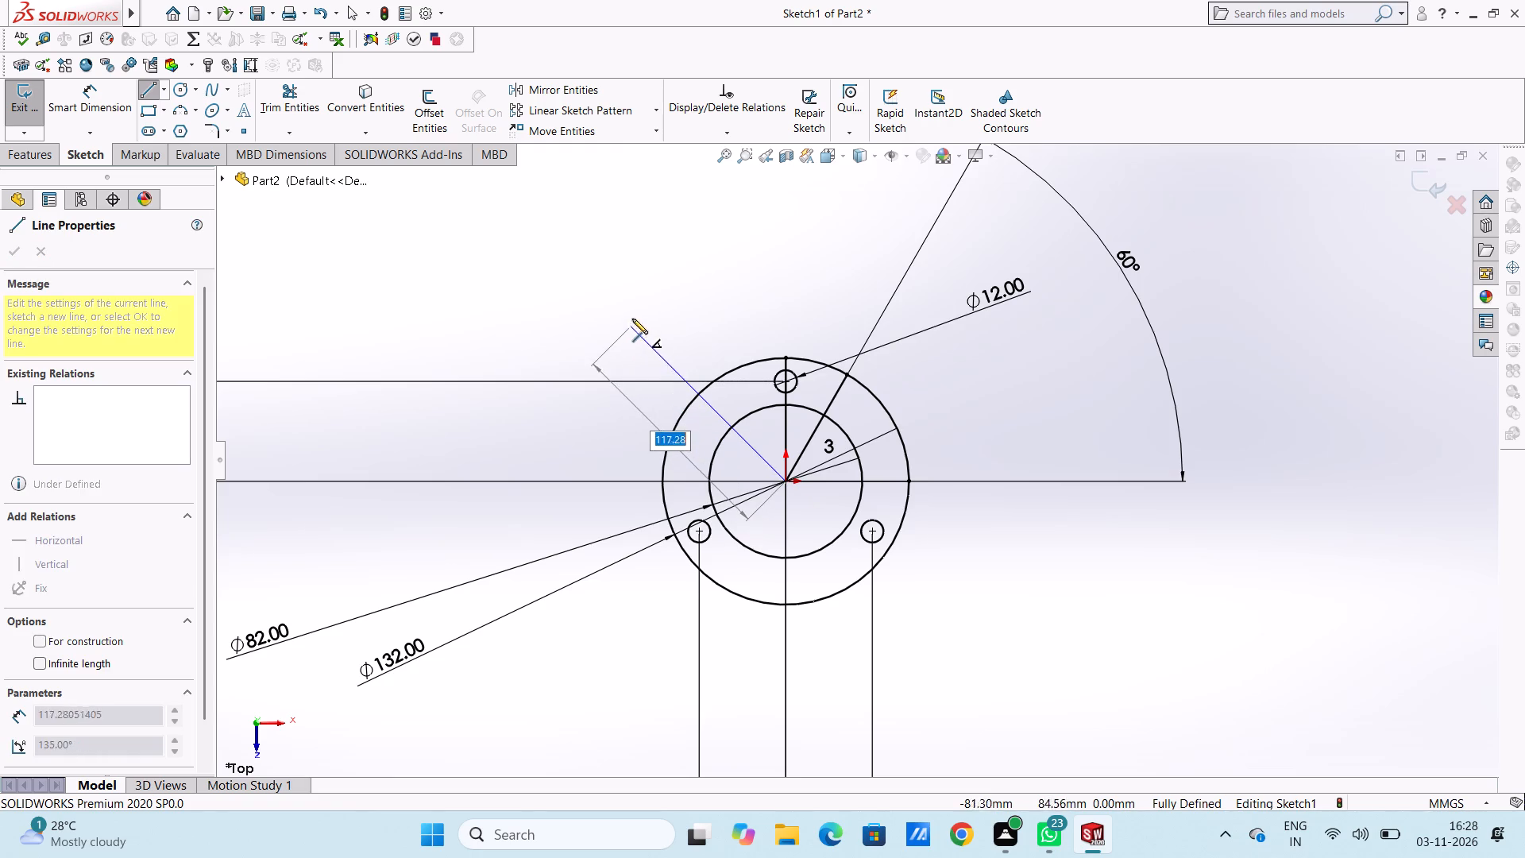
click(615, 311)
right_click(654, 262)
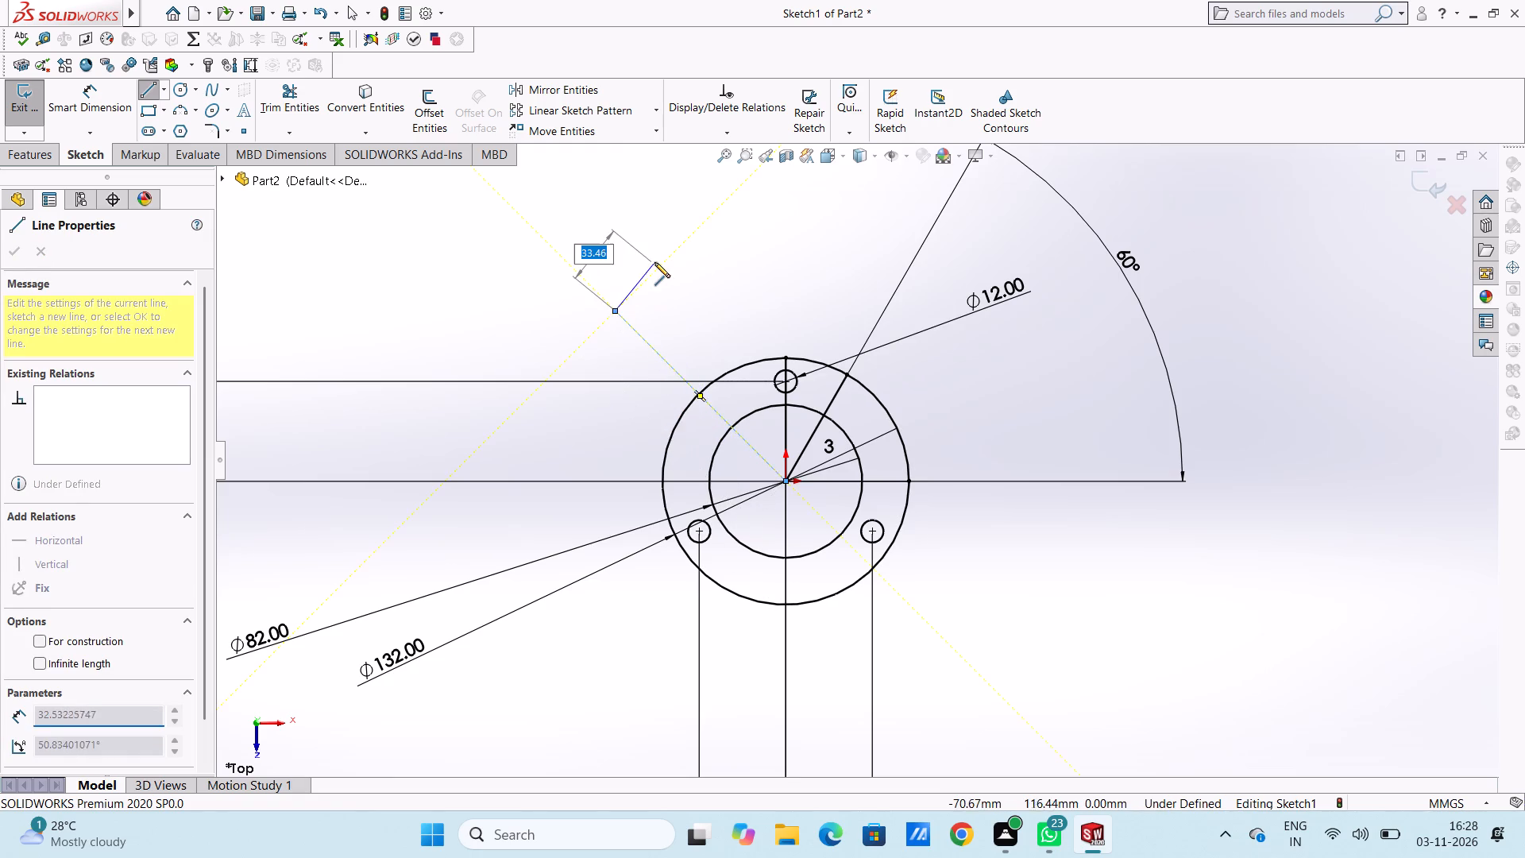
click(670, 273)
click(647, 289)
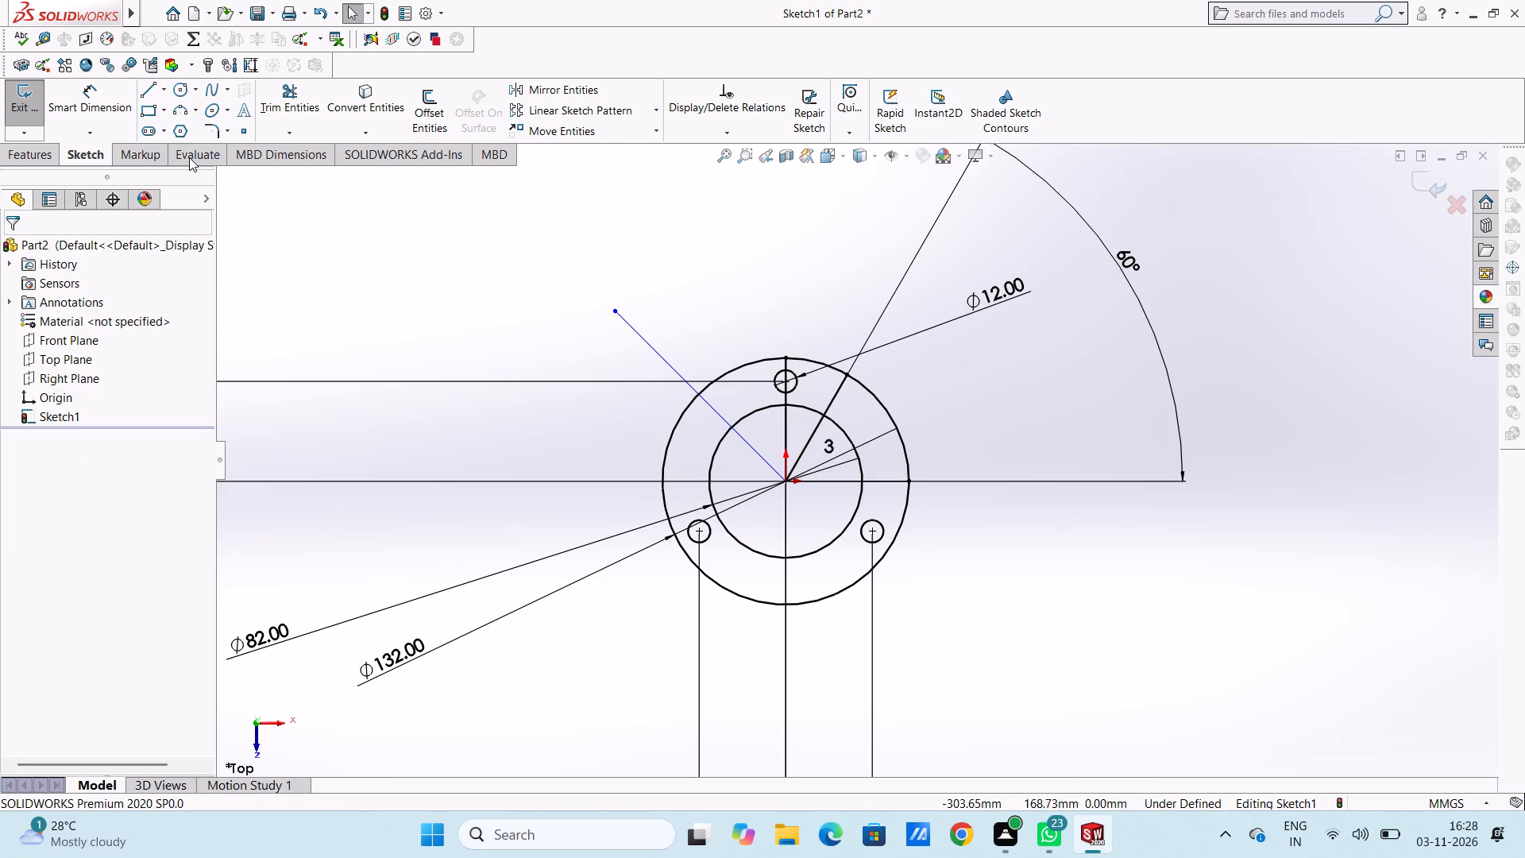
Dimension the angle between the new slanted line and the horizontal line through the origin as 60°.
click(116, 102)
click(683, 373)
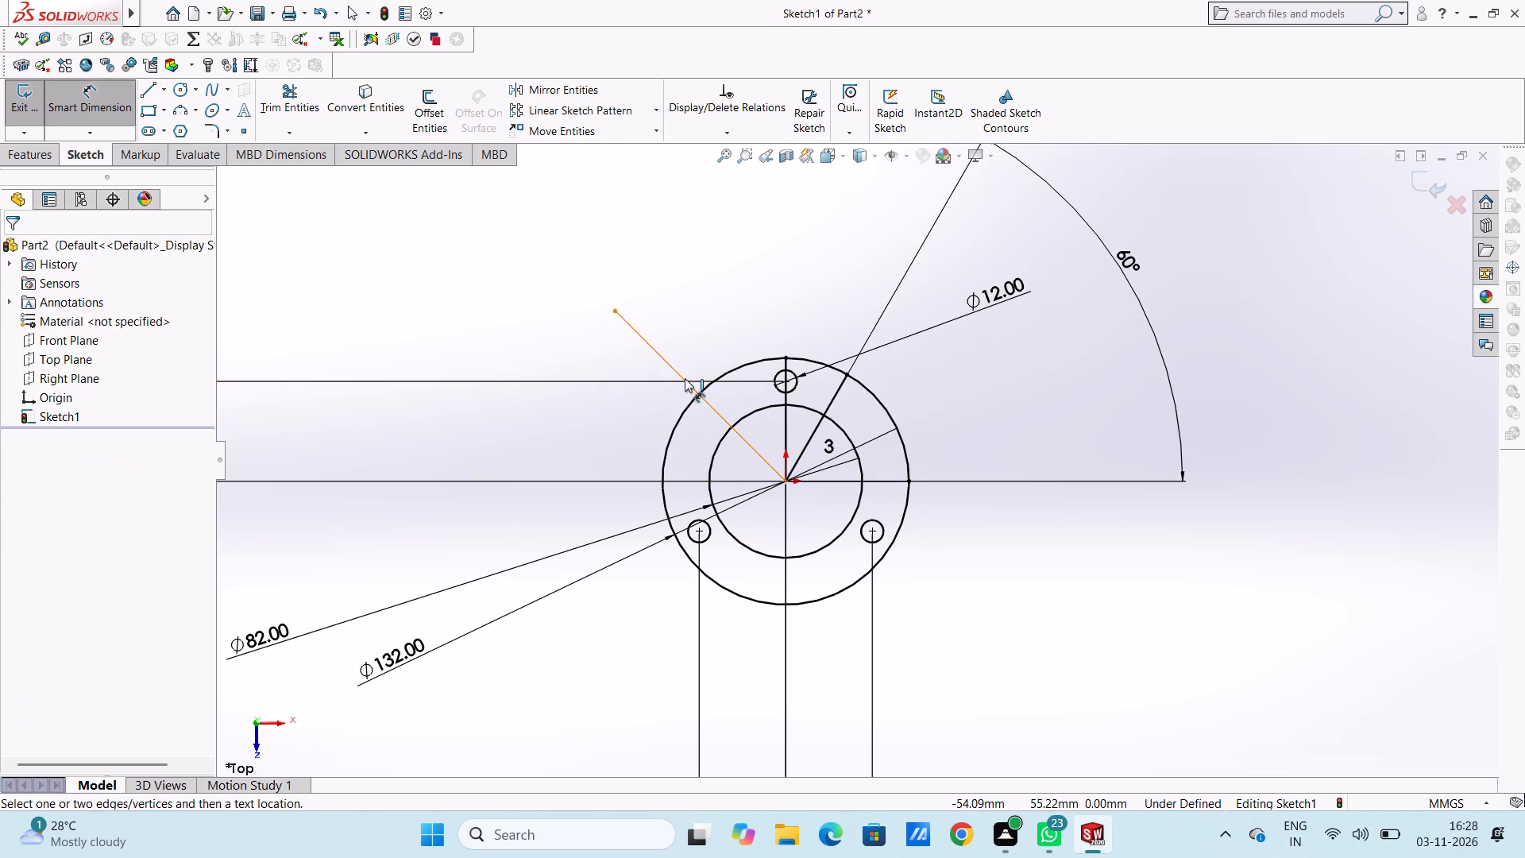
click(679, 370)
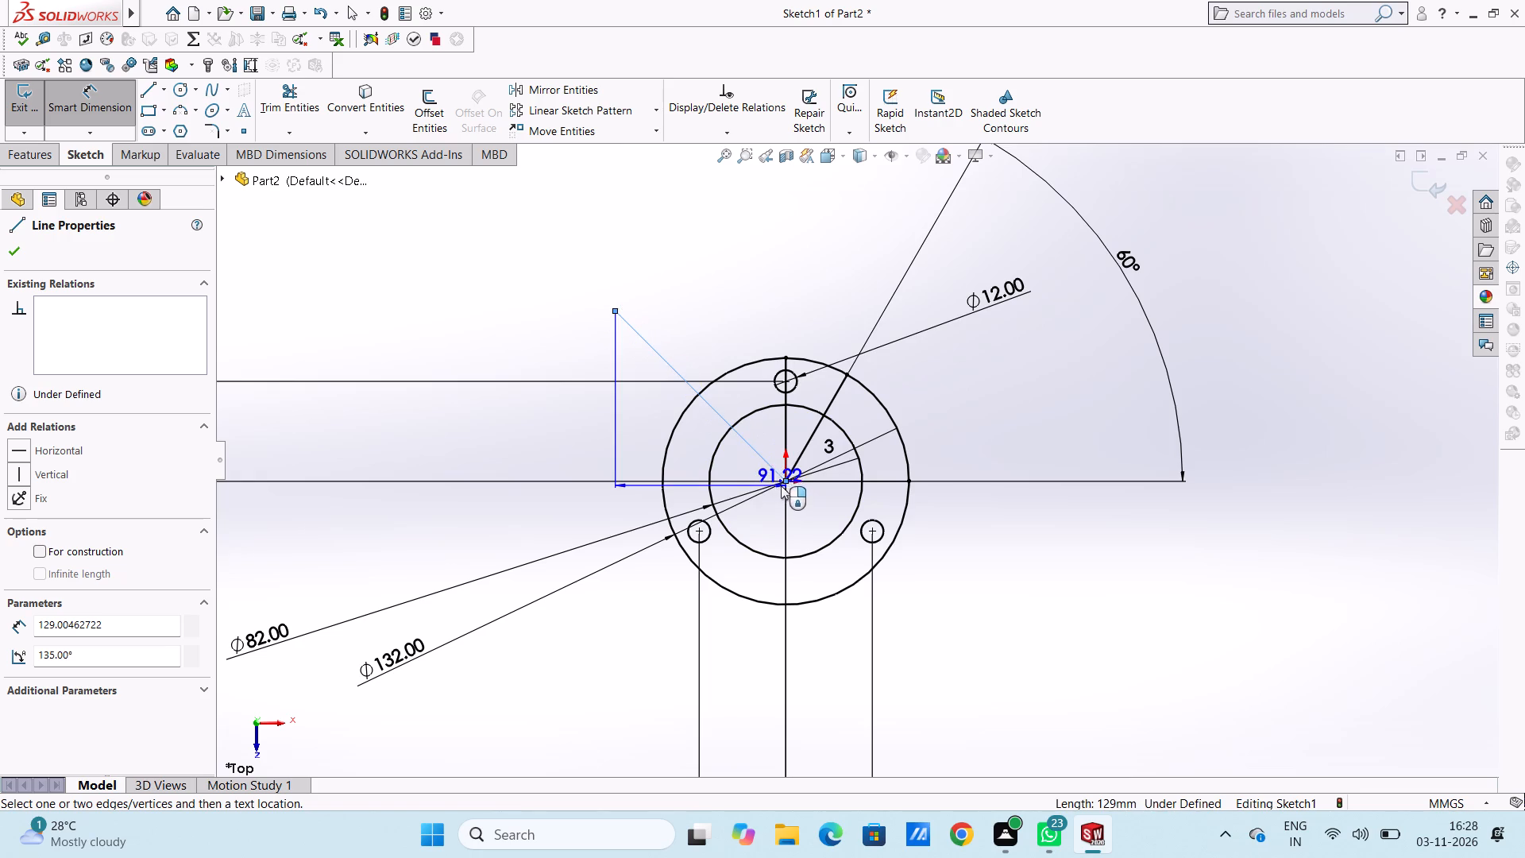
click(786, 479)
click(744, 478)
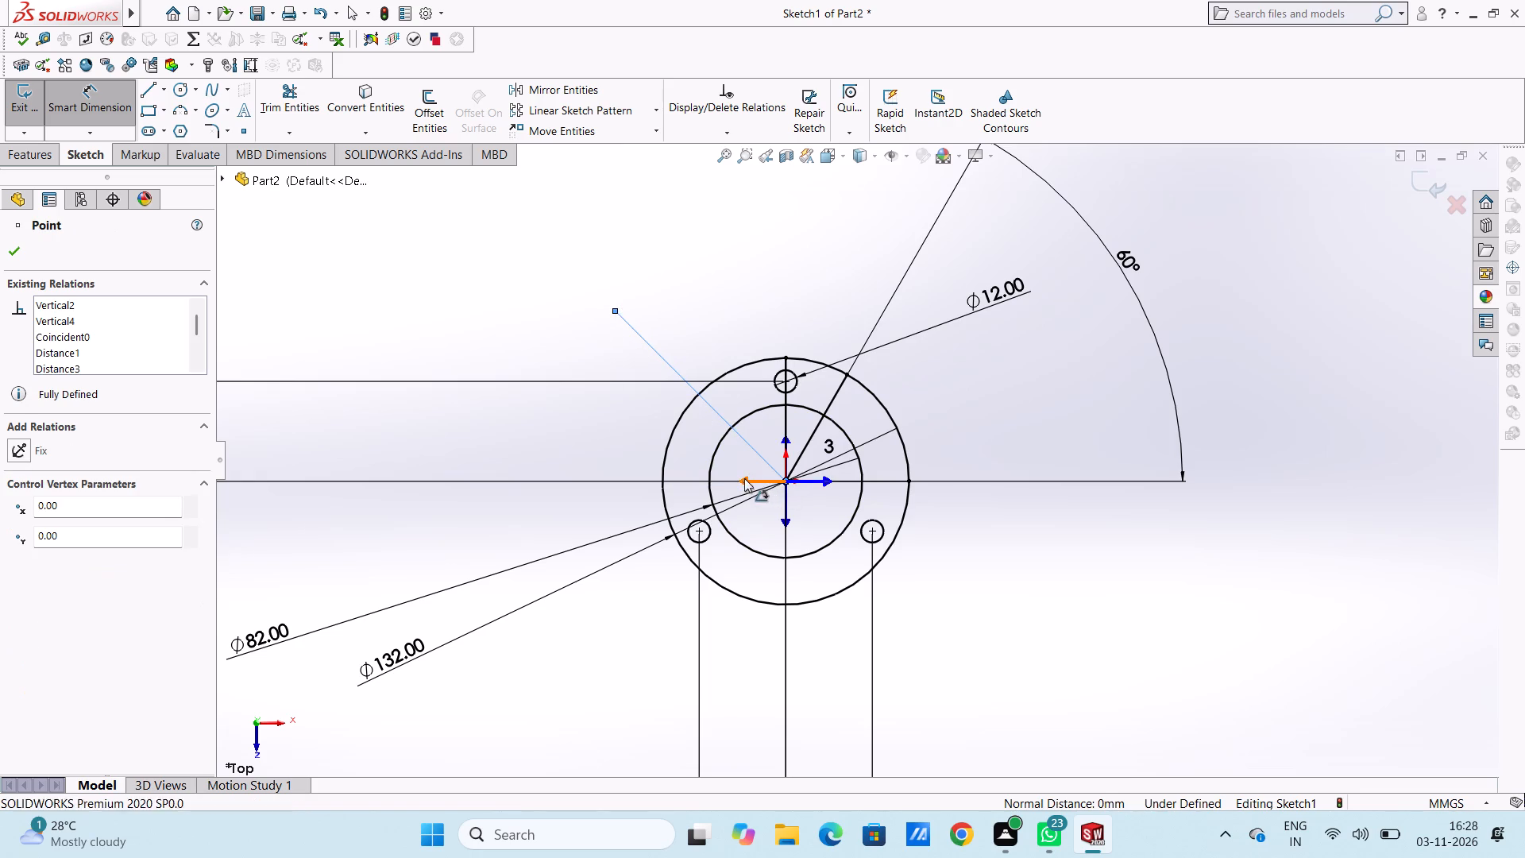
click(434, 364)
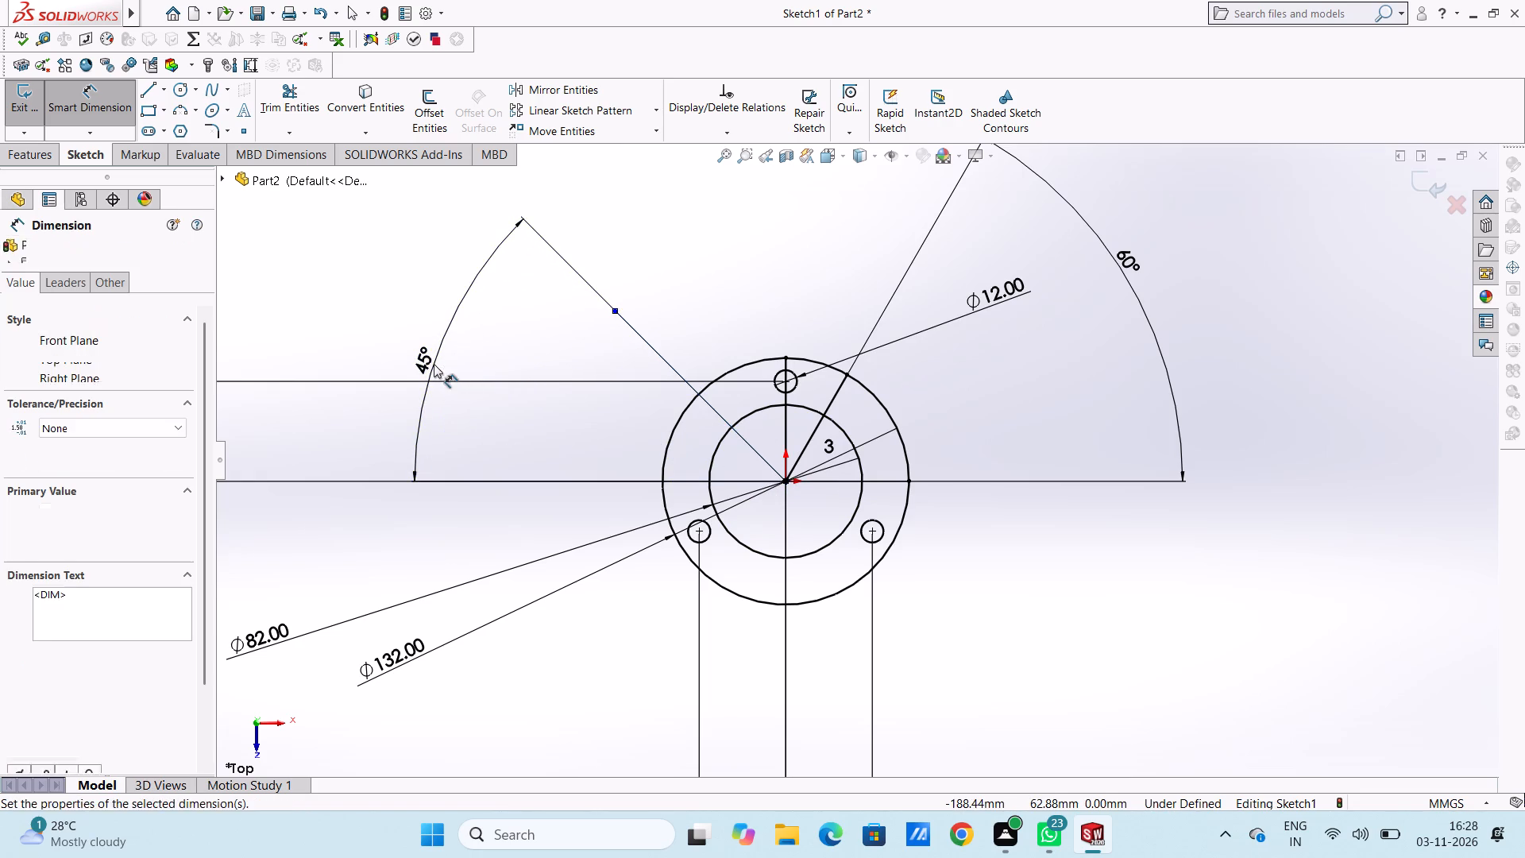
text(60)
key(Return)
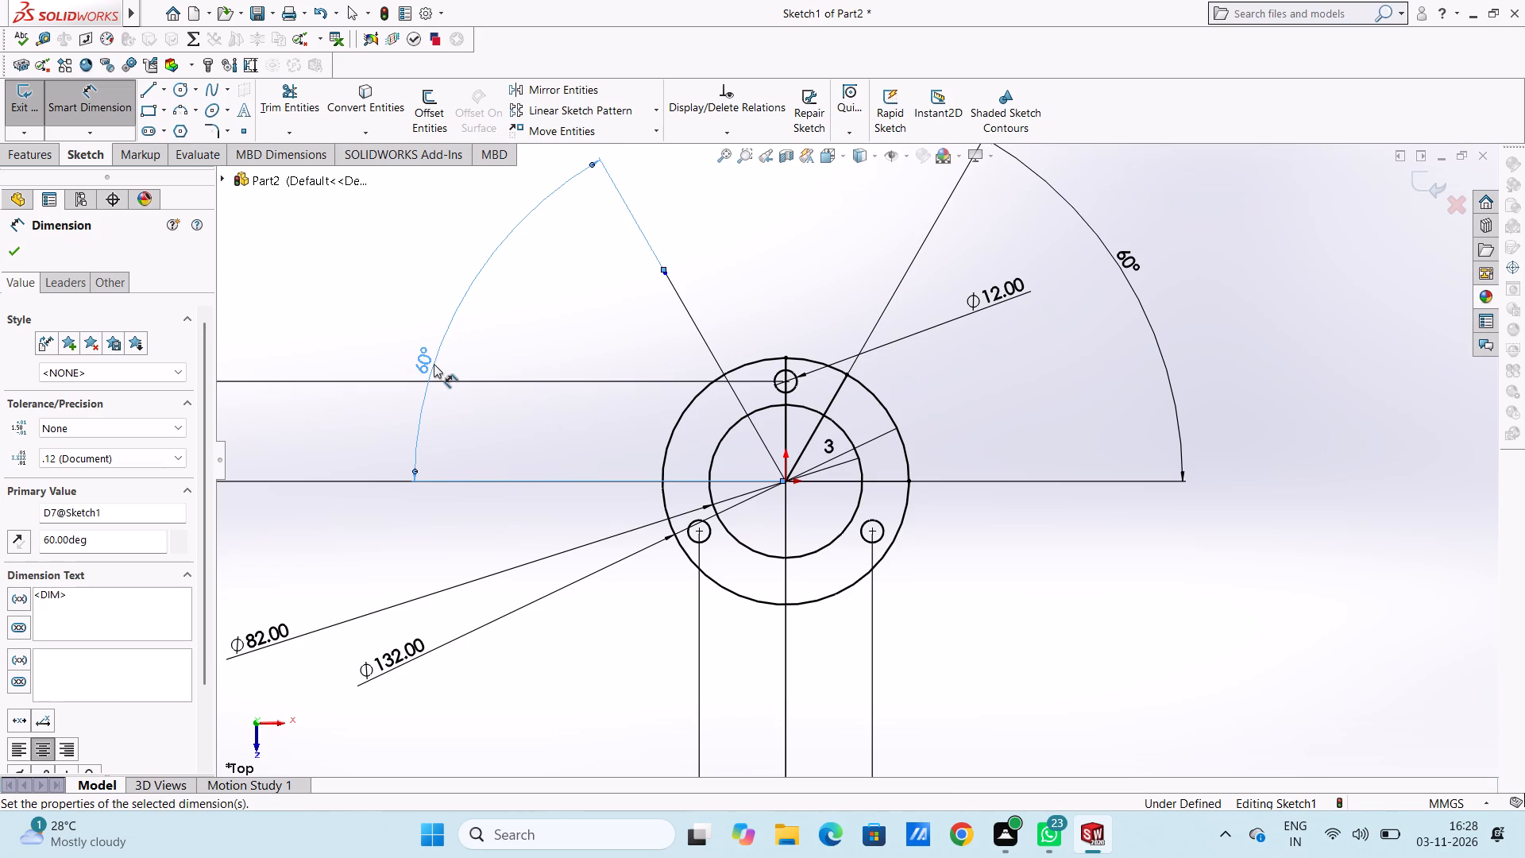
click(530, 338)
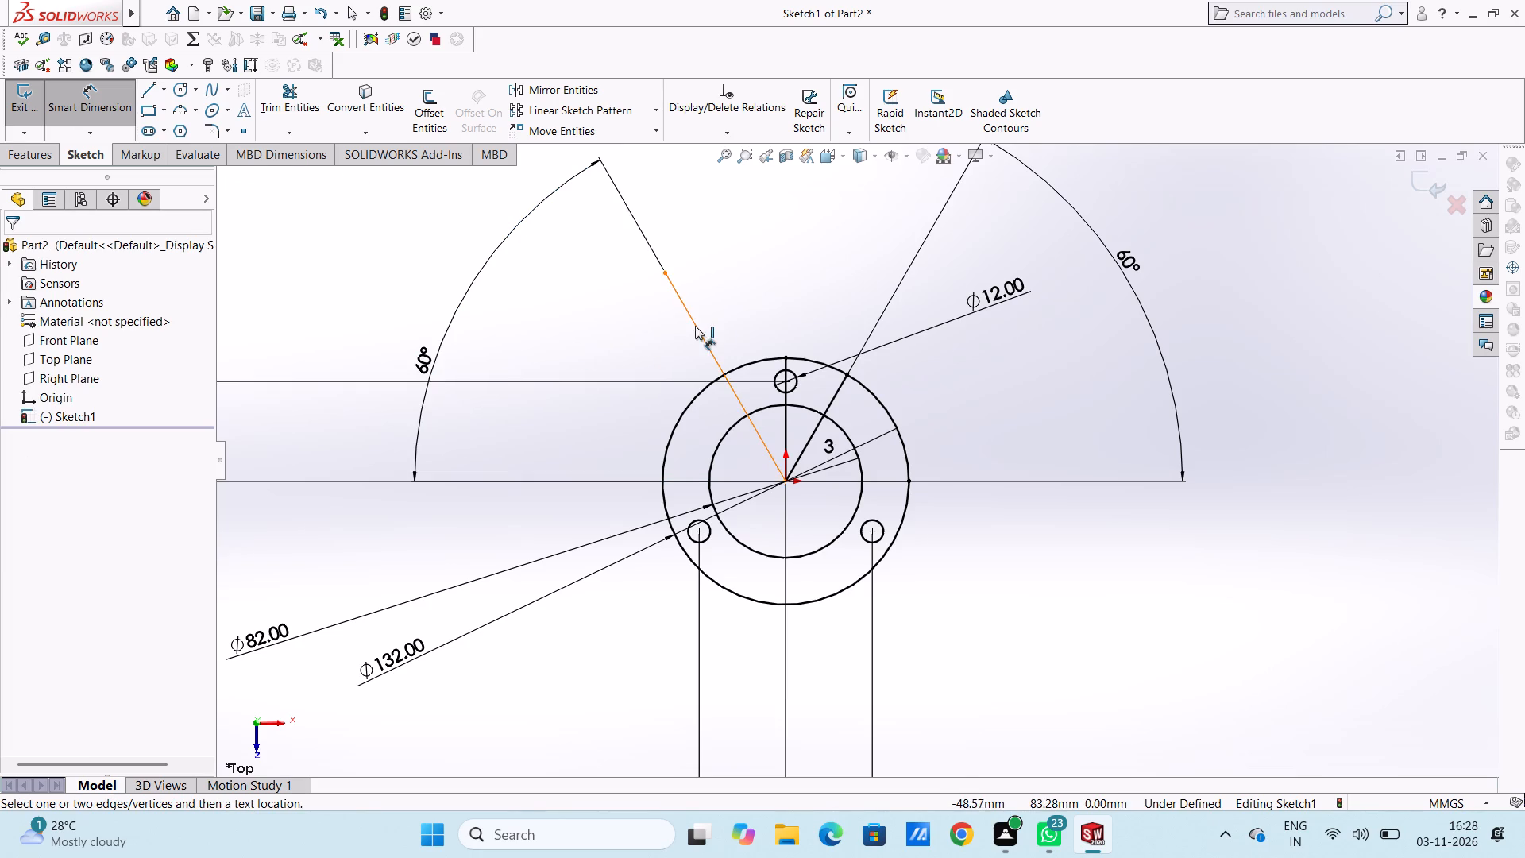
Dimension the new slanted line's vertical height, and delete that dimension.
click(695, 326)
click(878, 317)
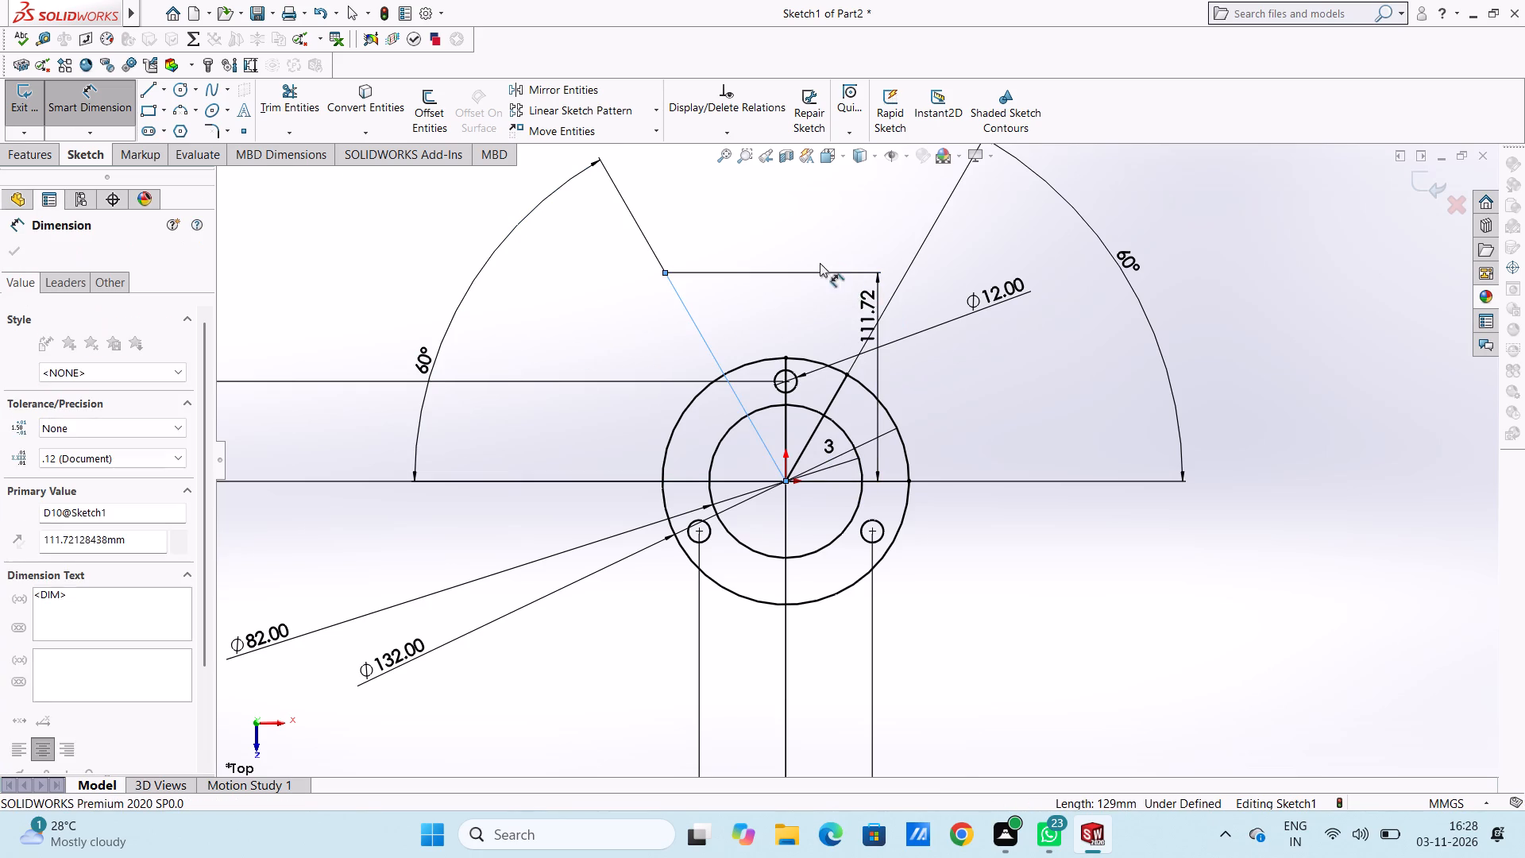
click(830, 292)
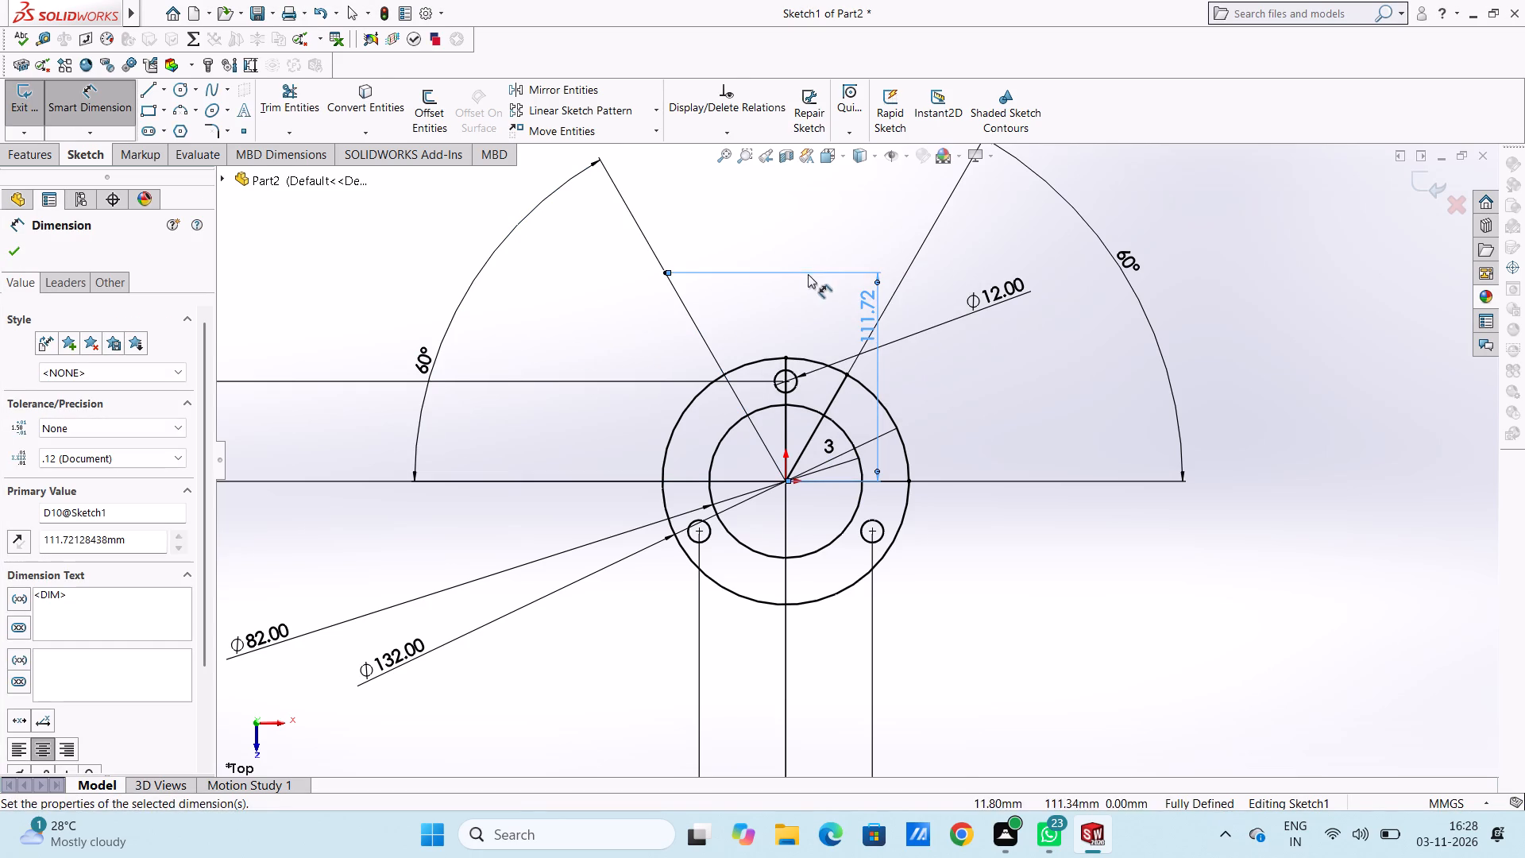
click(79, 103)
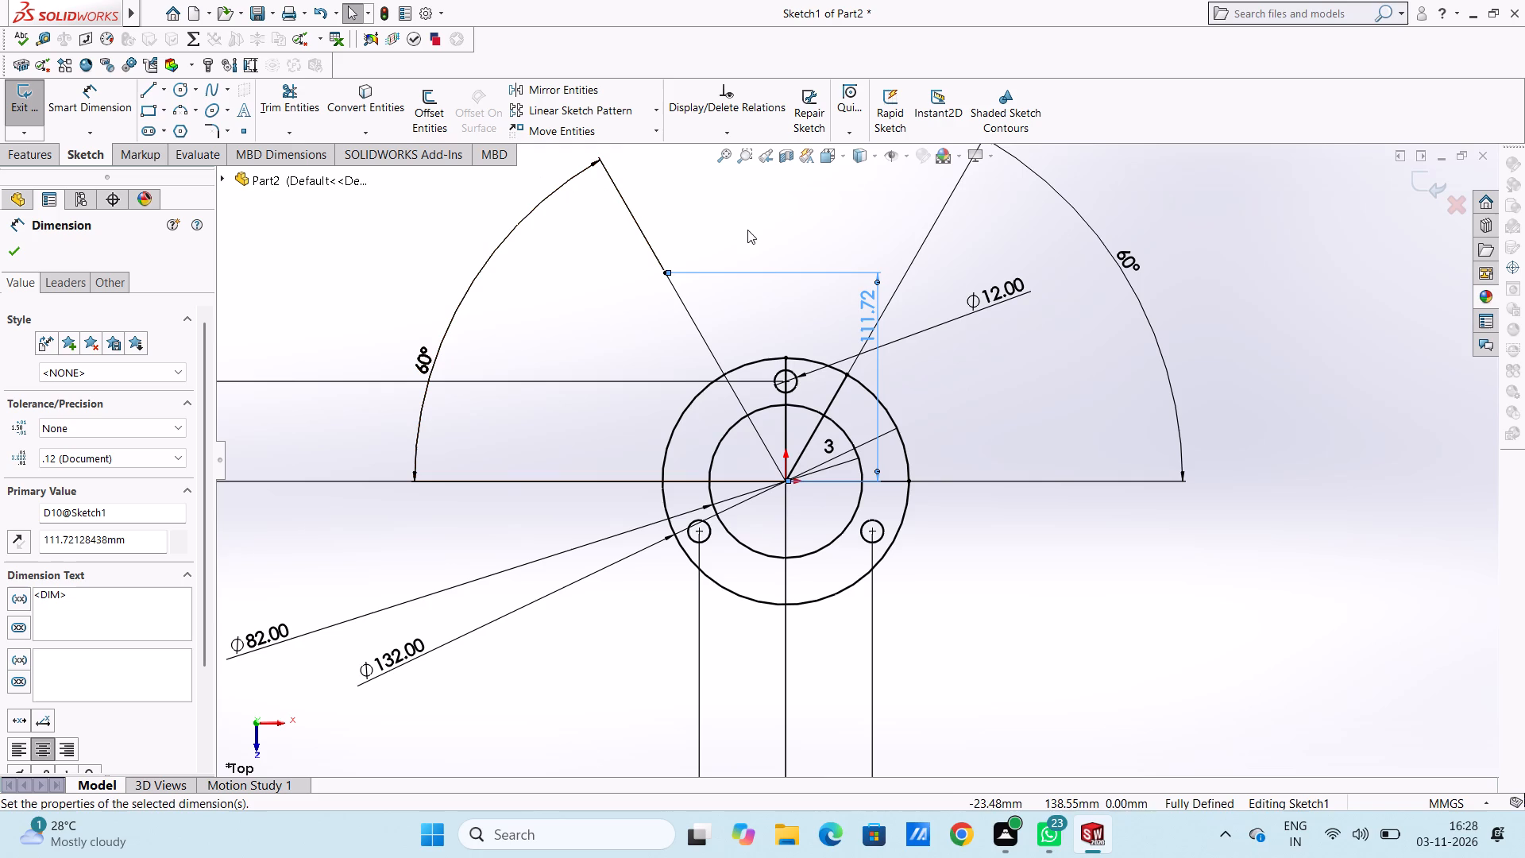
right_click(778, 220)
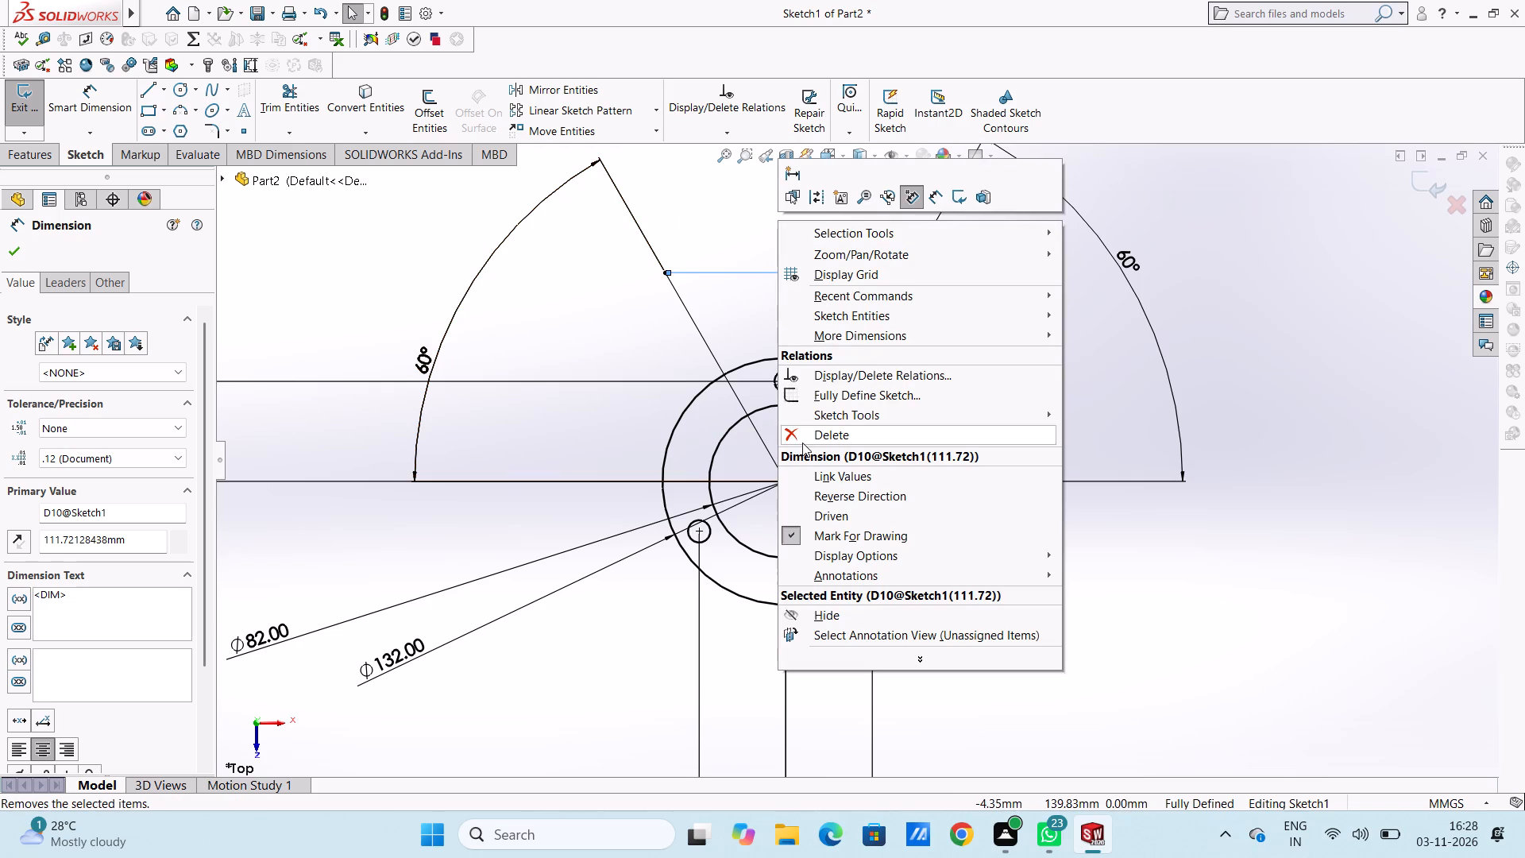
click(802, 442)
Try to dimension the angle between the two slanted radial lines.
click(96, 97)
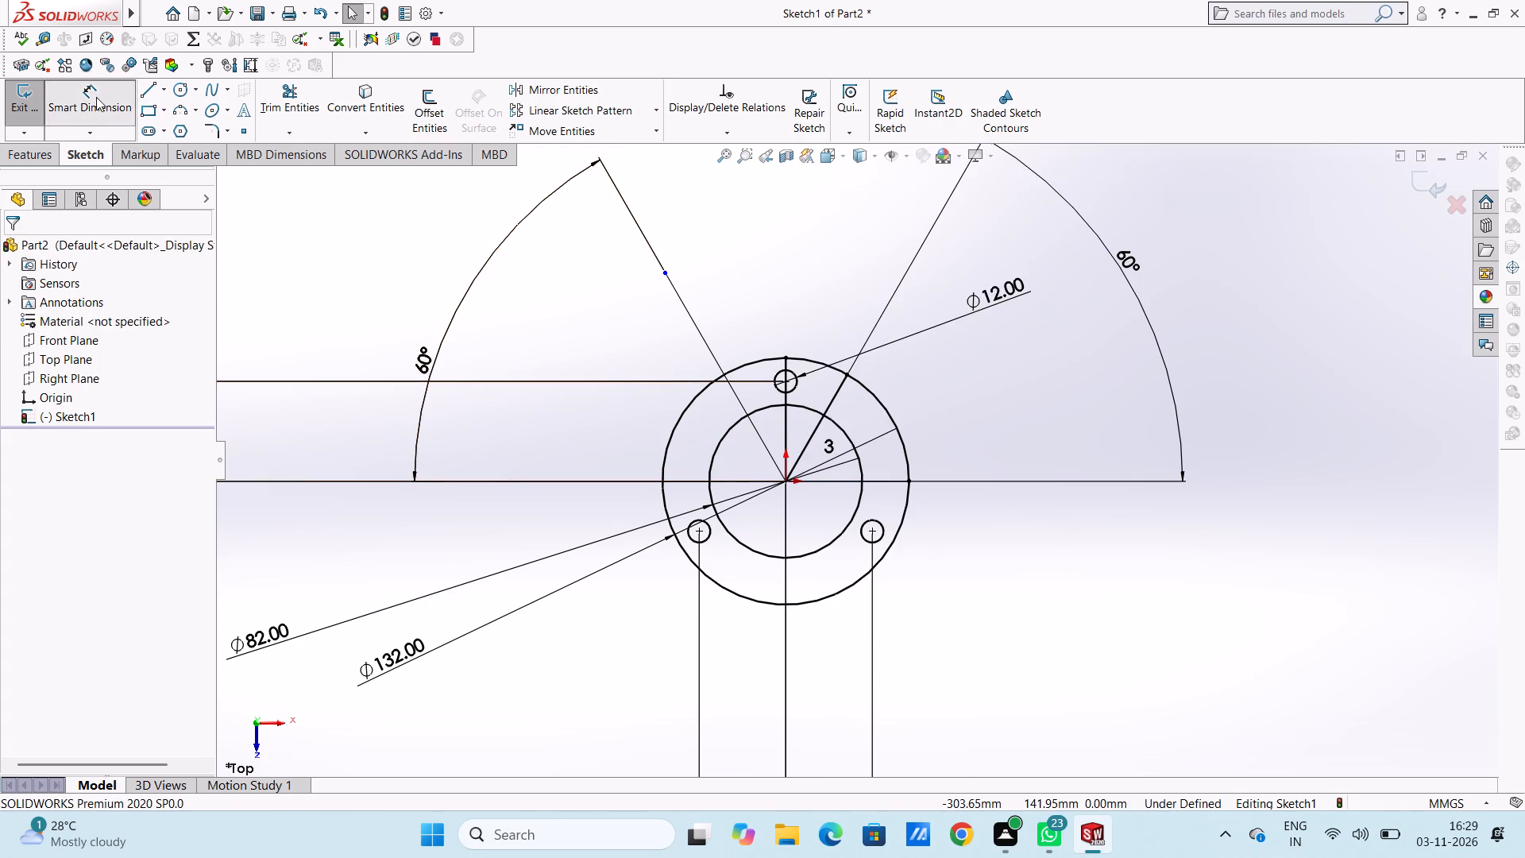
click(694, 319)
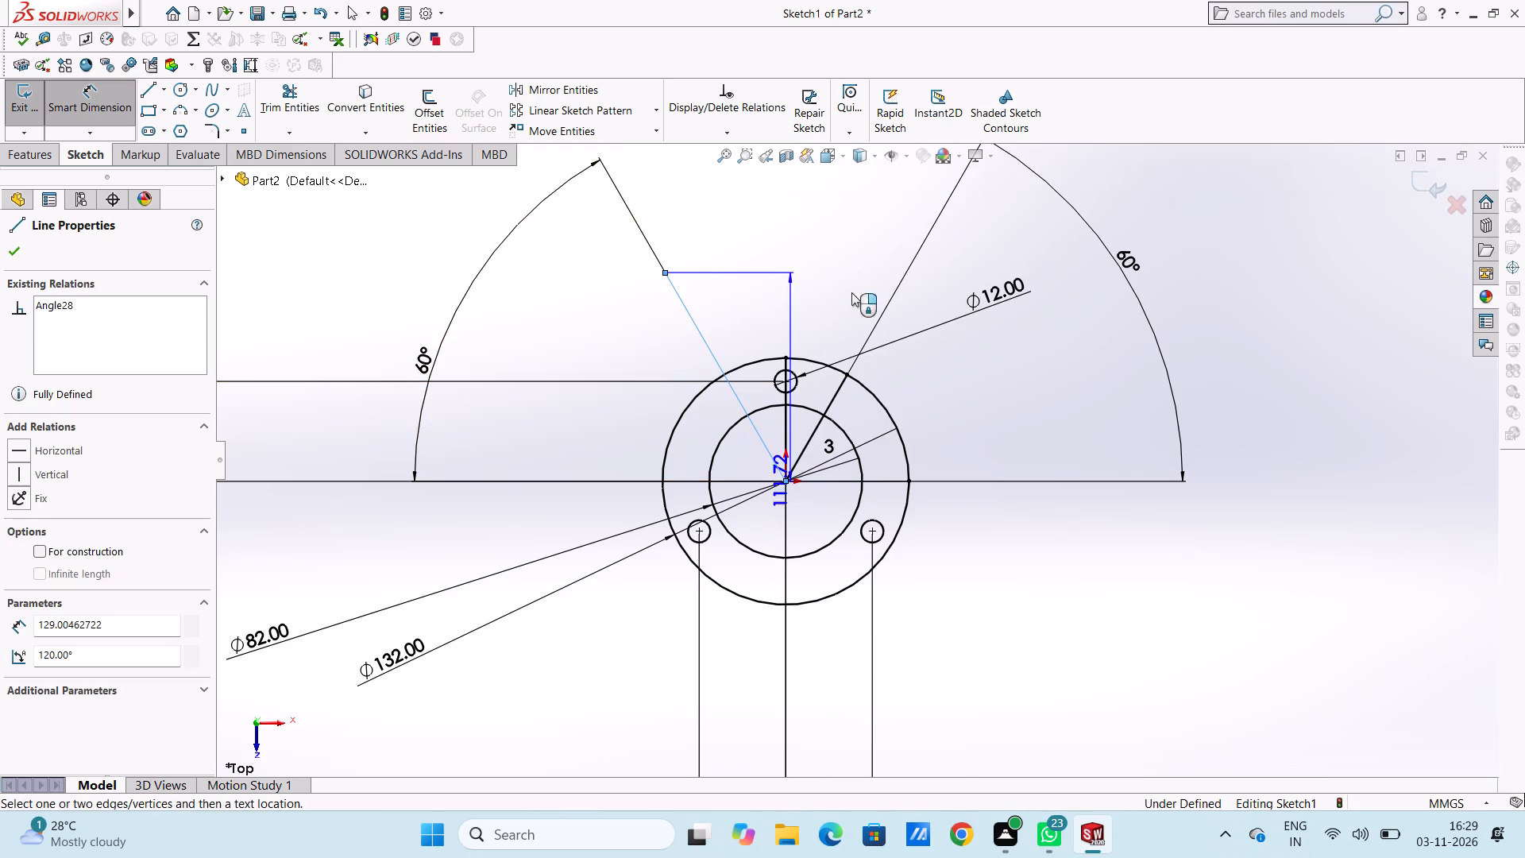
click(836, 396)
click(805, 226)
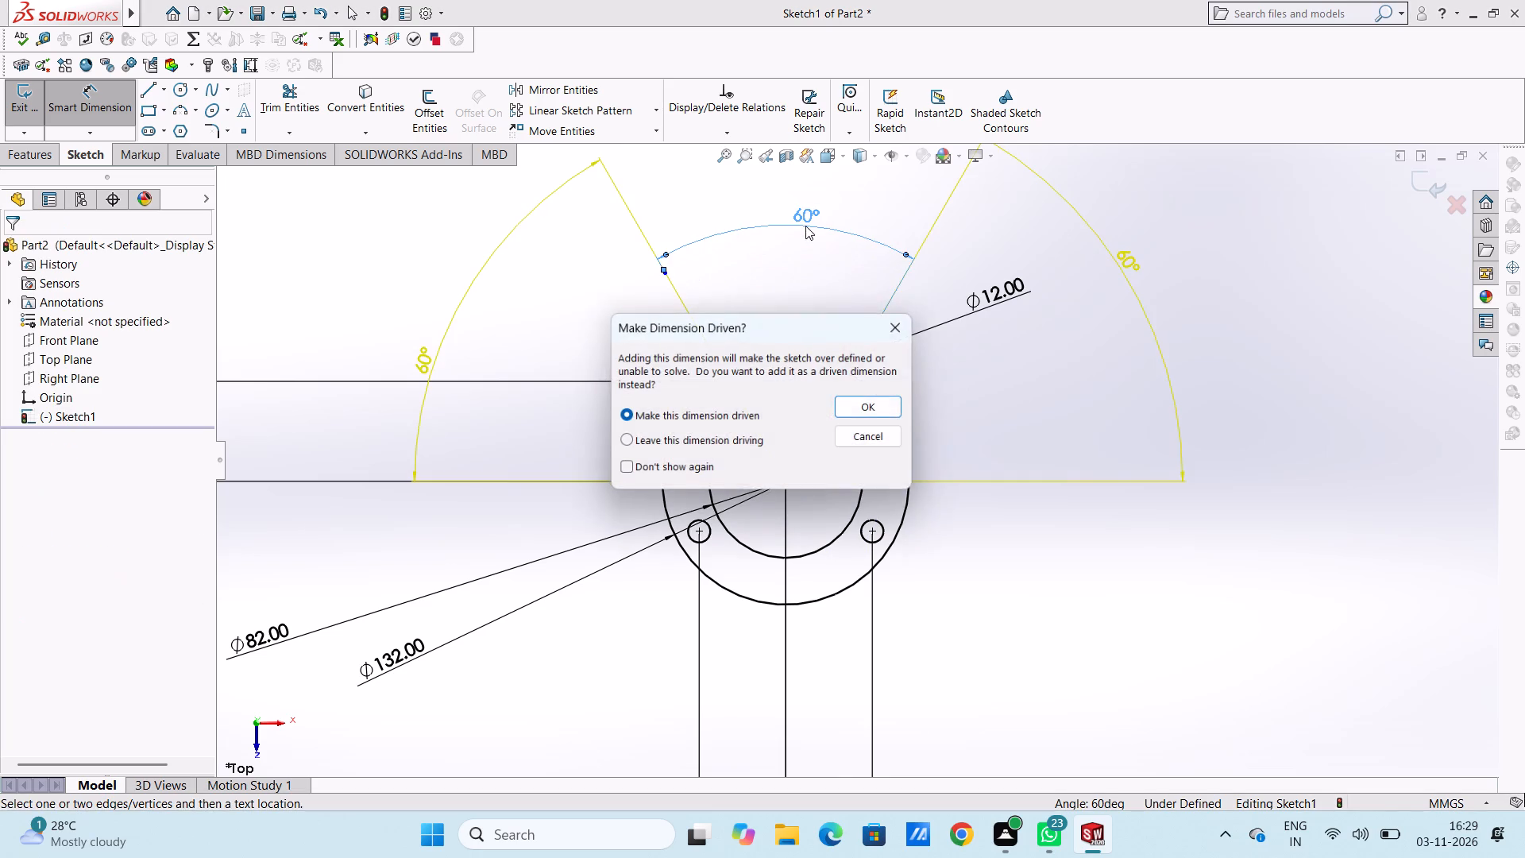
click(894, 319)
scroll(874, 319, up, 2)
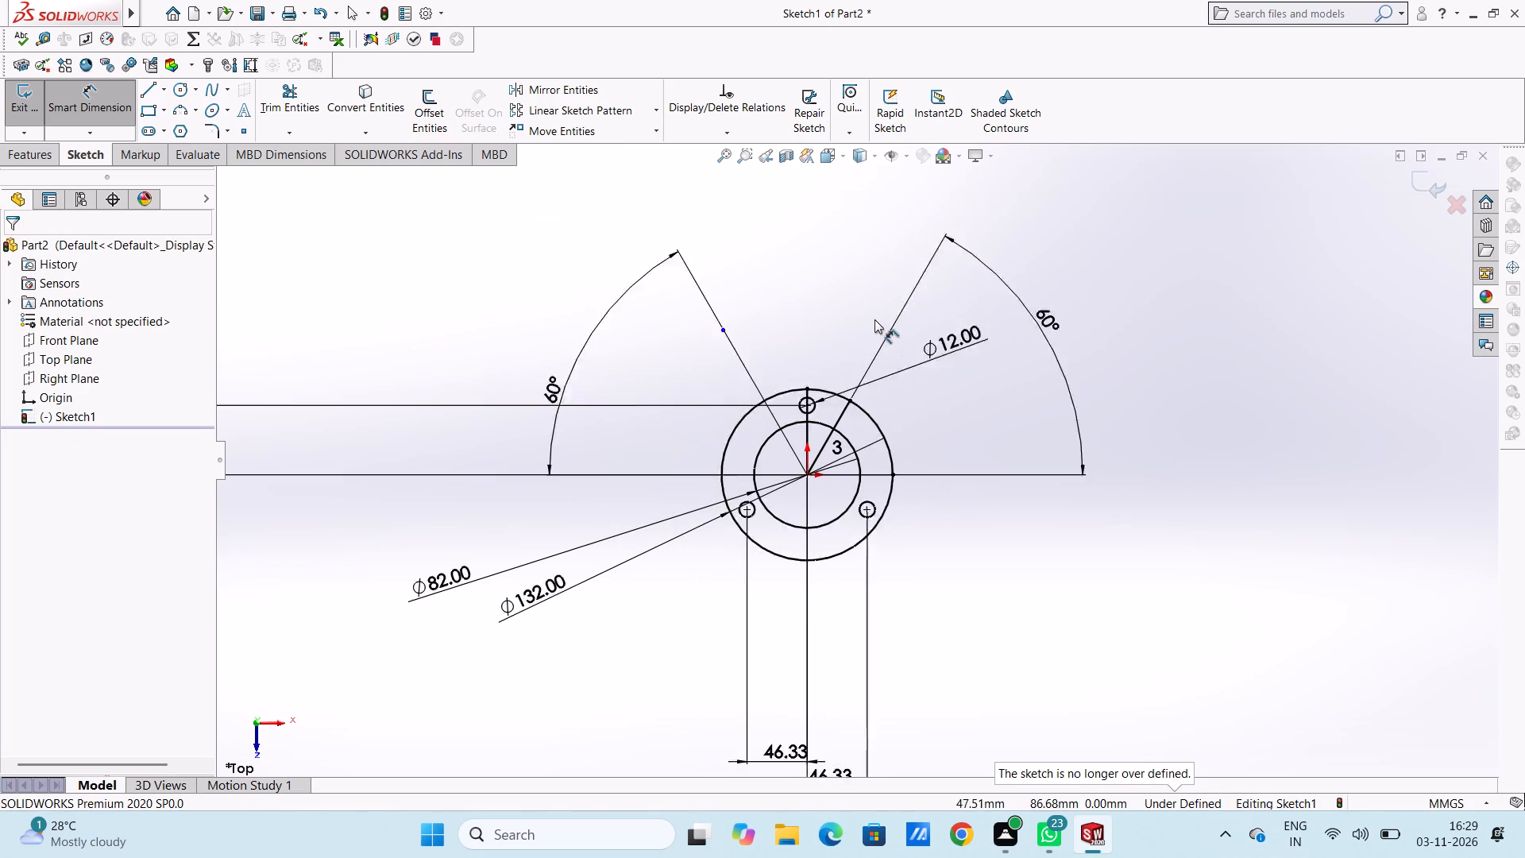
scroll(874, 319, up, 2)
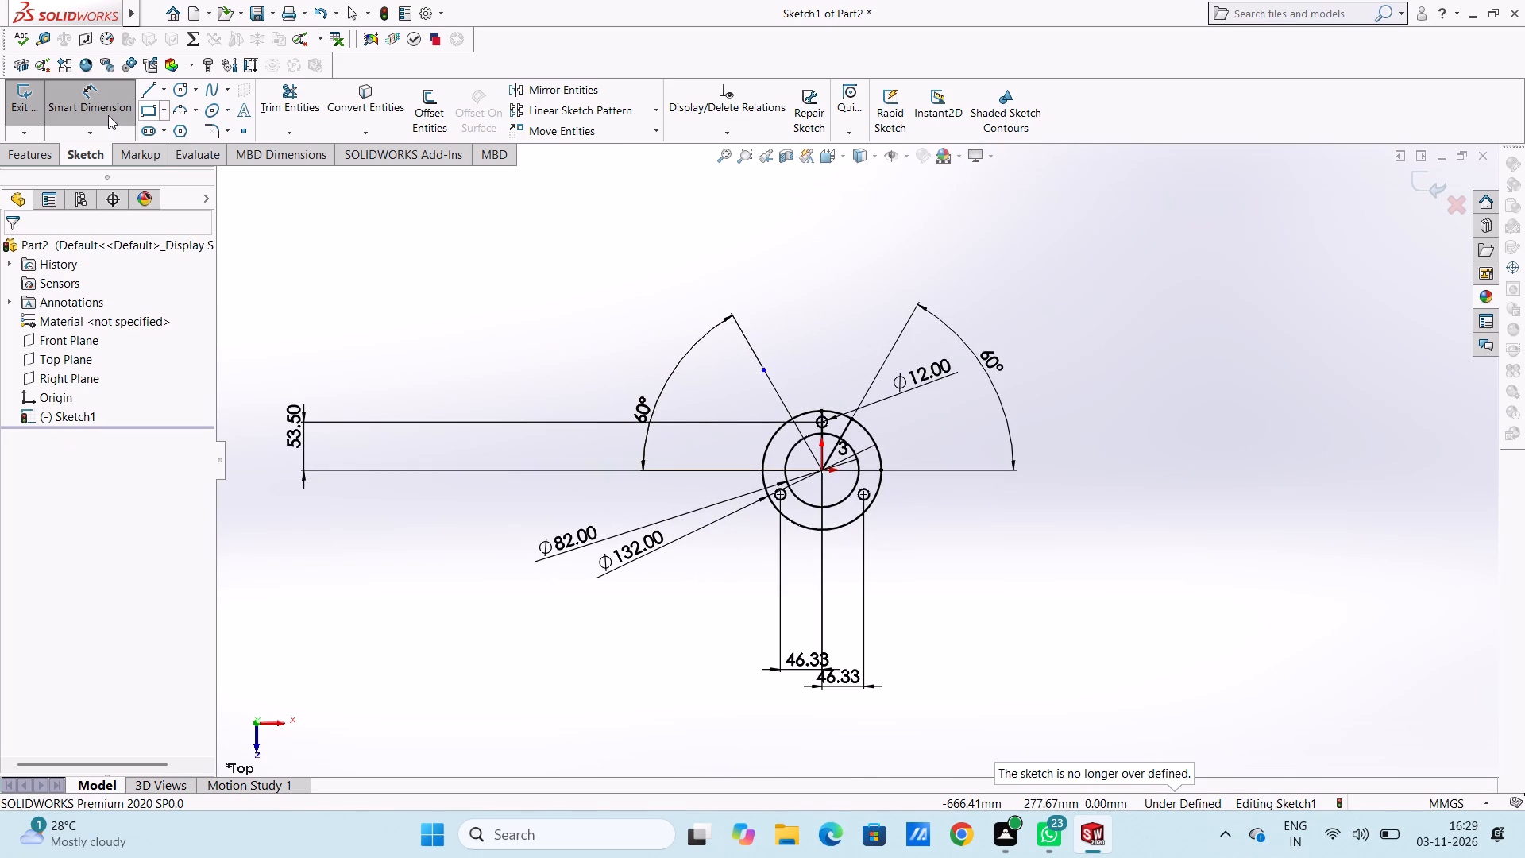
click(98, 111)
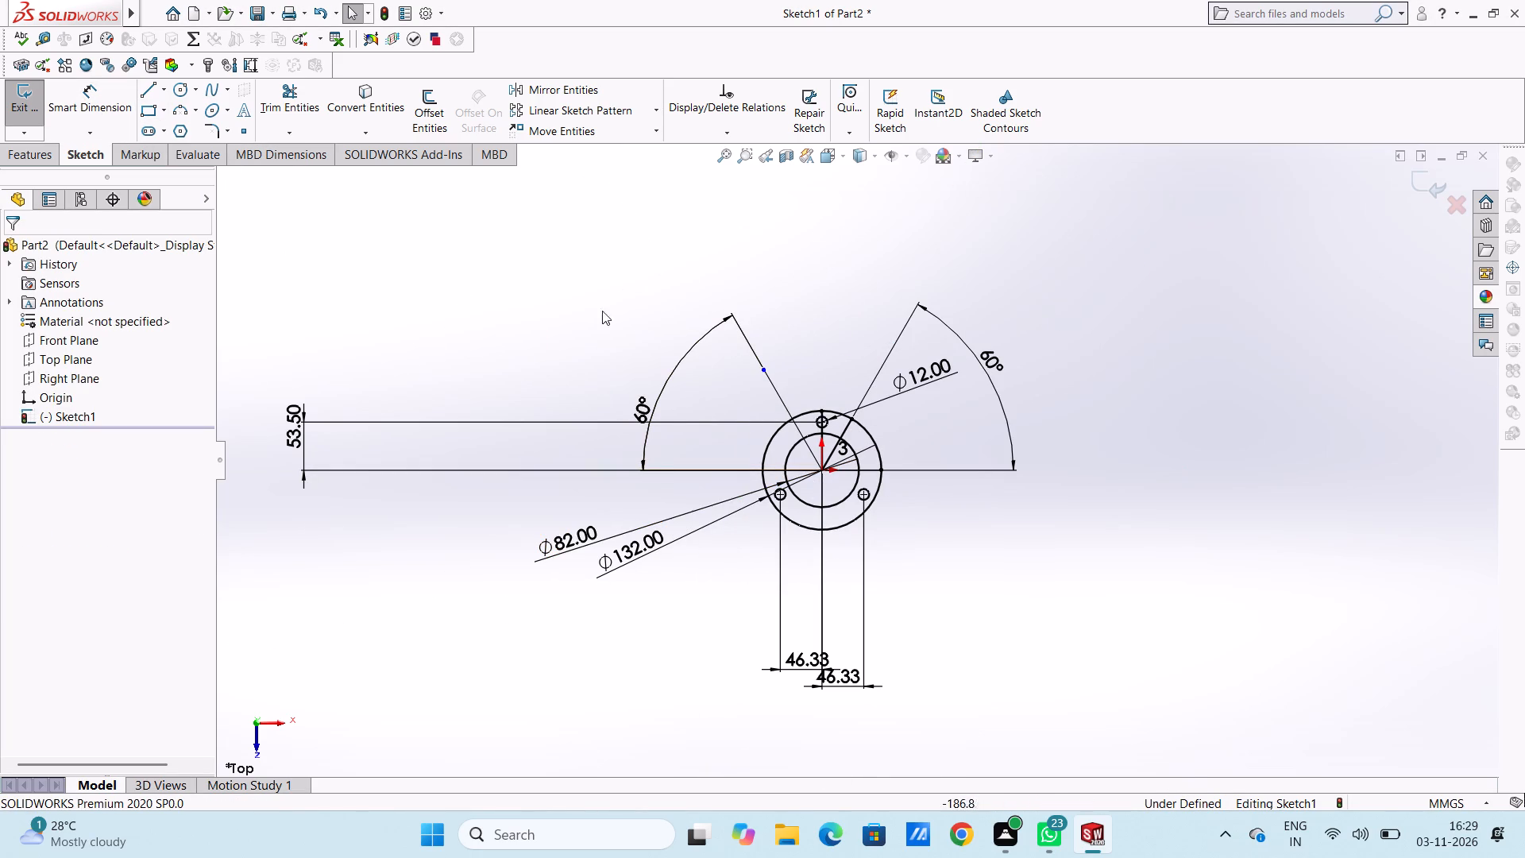
Trim the part of the new slanted line that lies outside the 132 mm circle, using Trim to closest.
click(291, 102)
scroll(834, 416, down, 5)
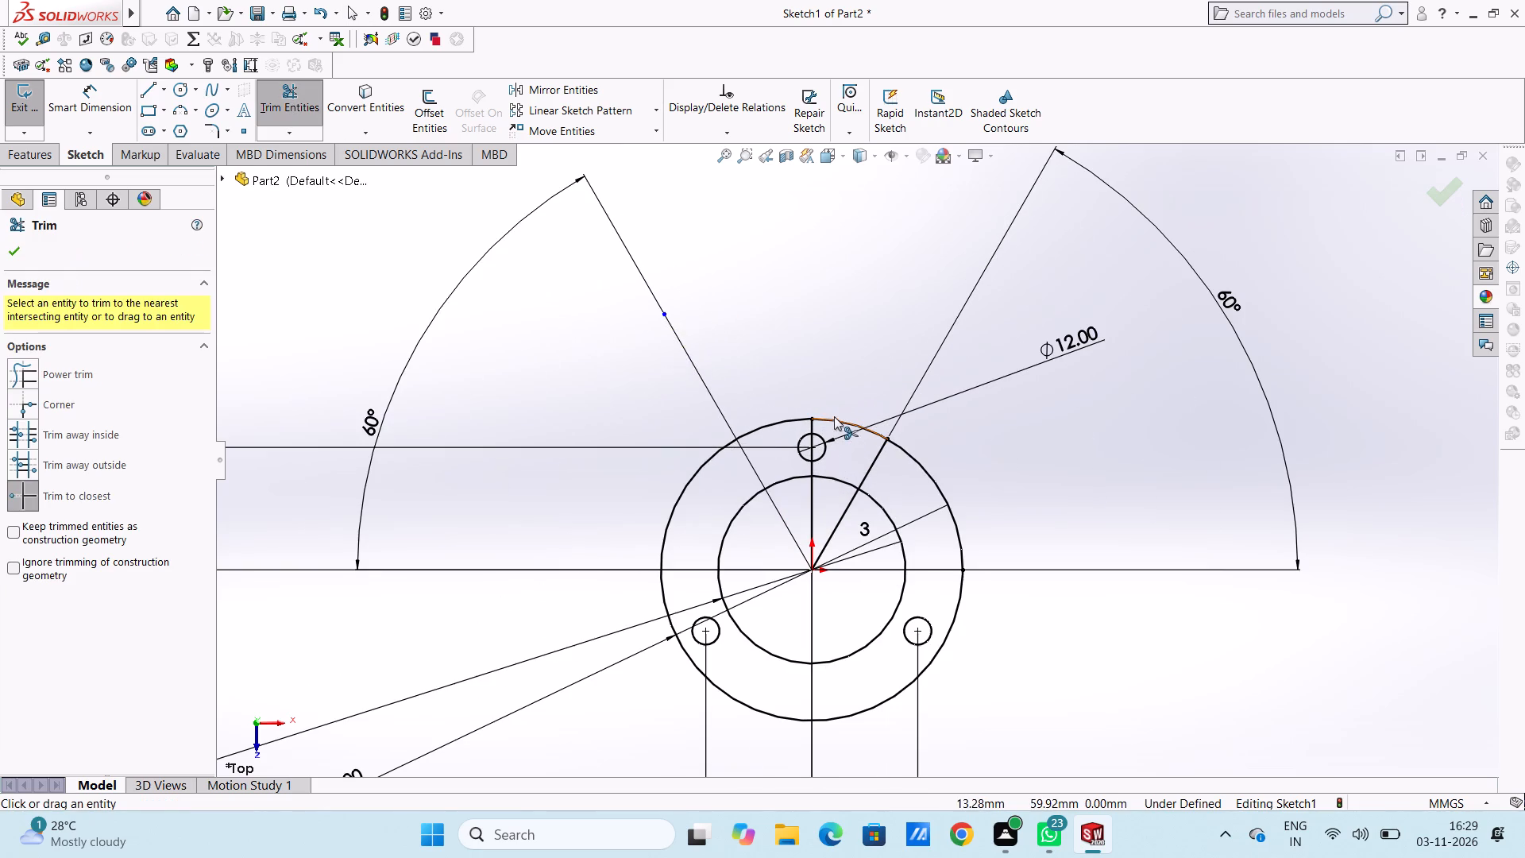
click(688, 357)
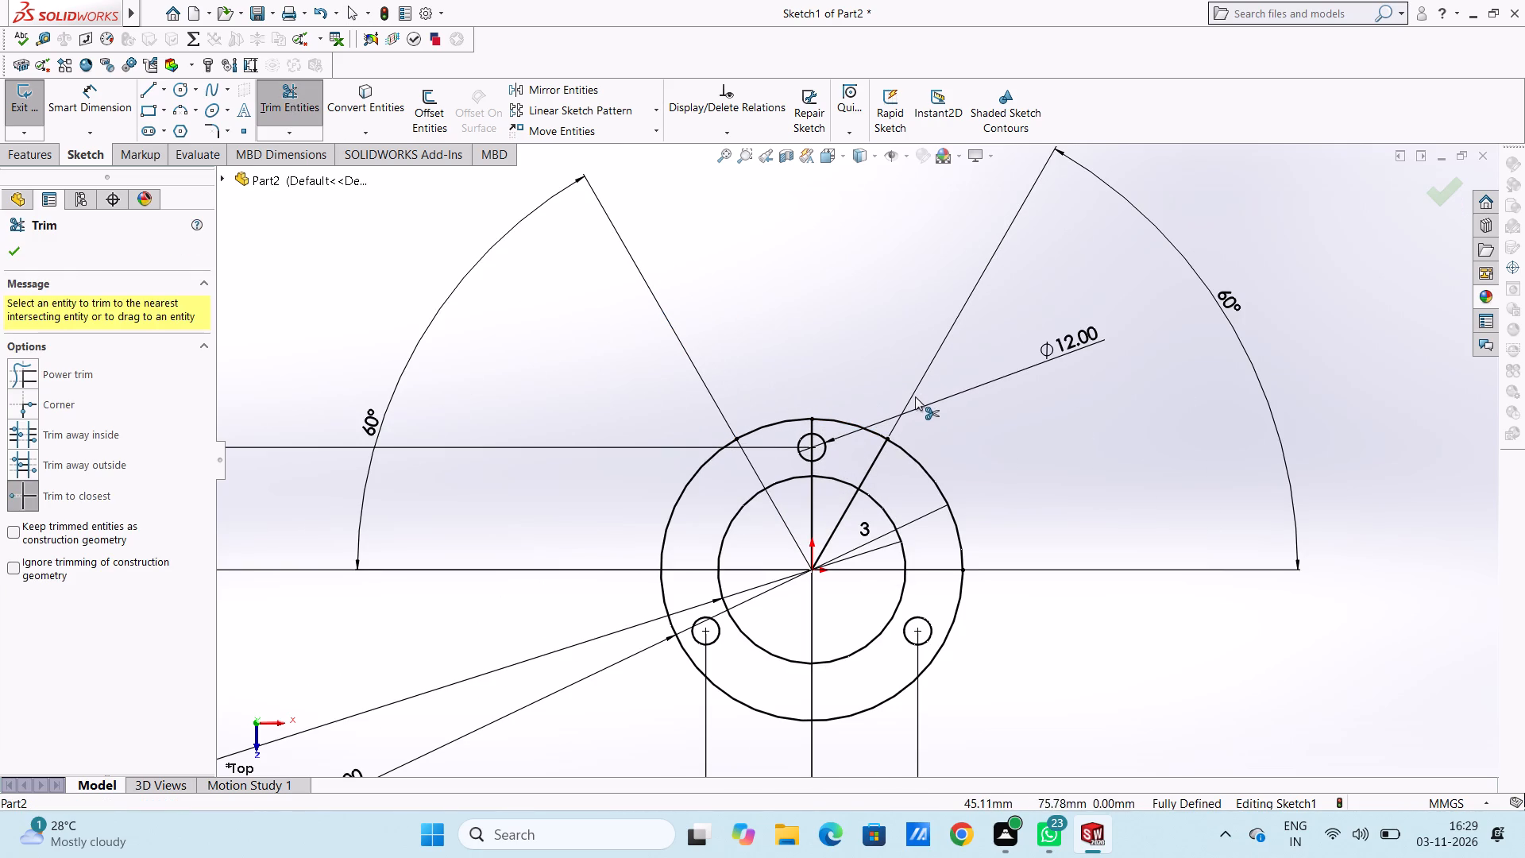
triple_click(913, 396)
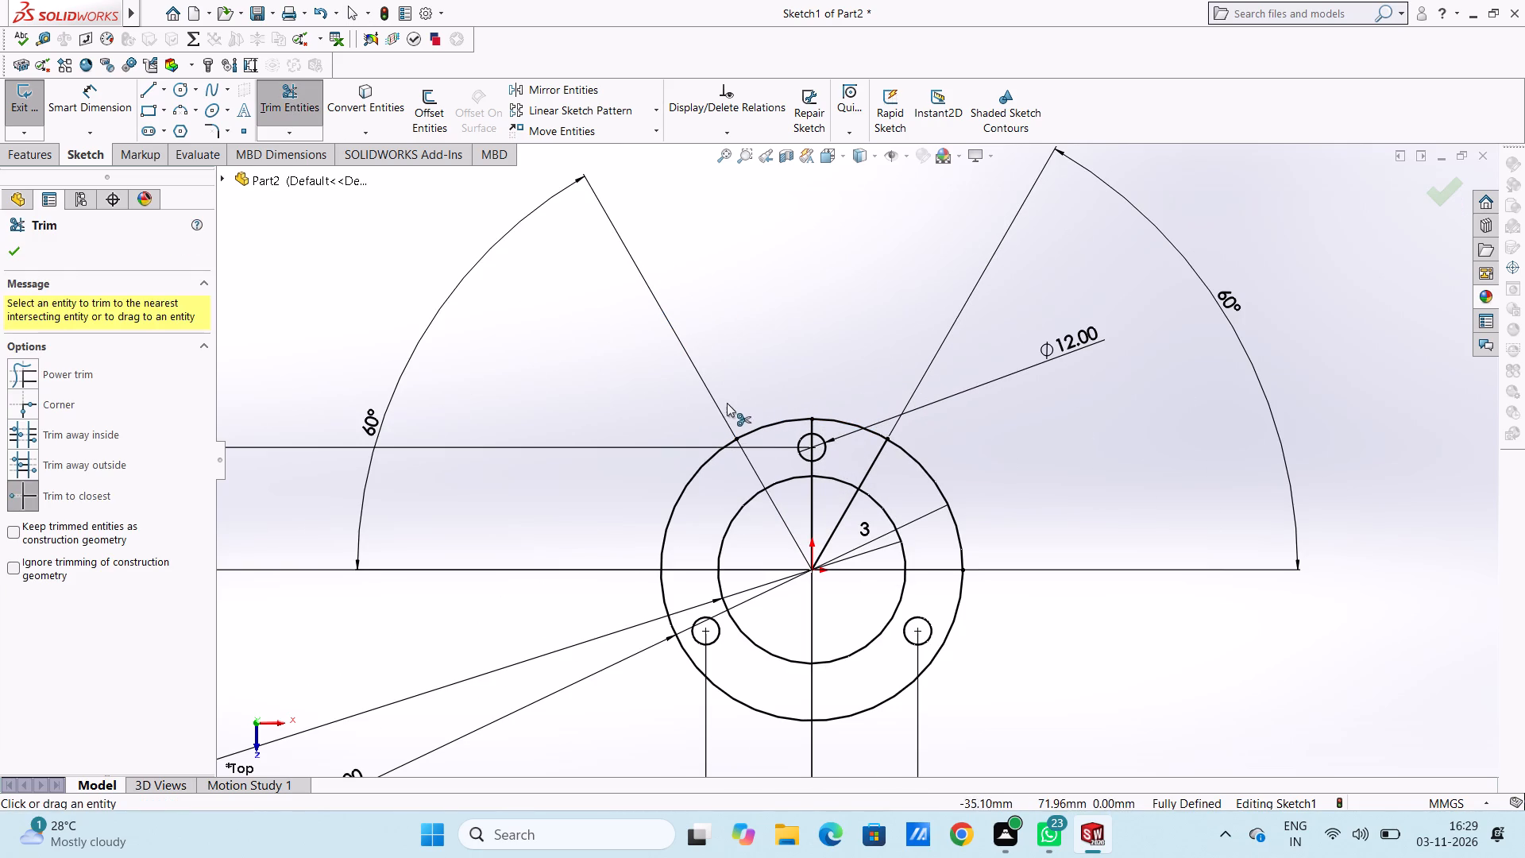
double_click(719, 400)
click(715, 402)
drag(710, 400, 520, 436)
drag(520, 436, 522, 435)
click(19, 248)
click(478, 330)
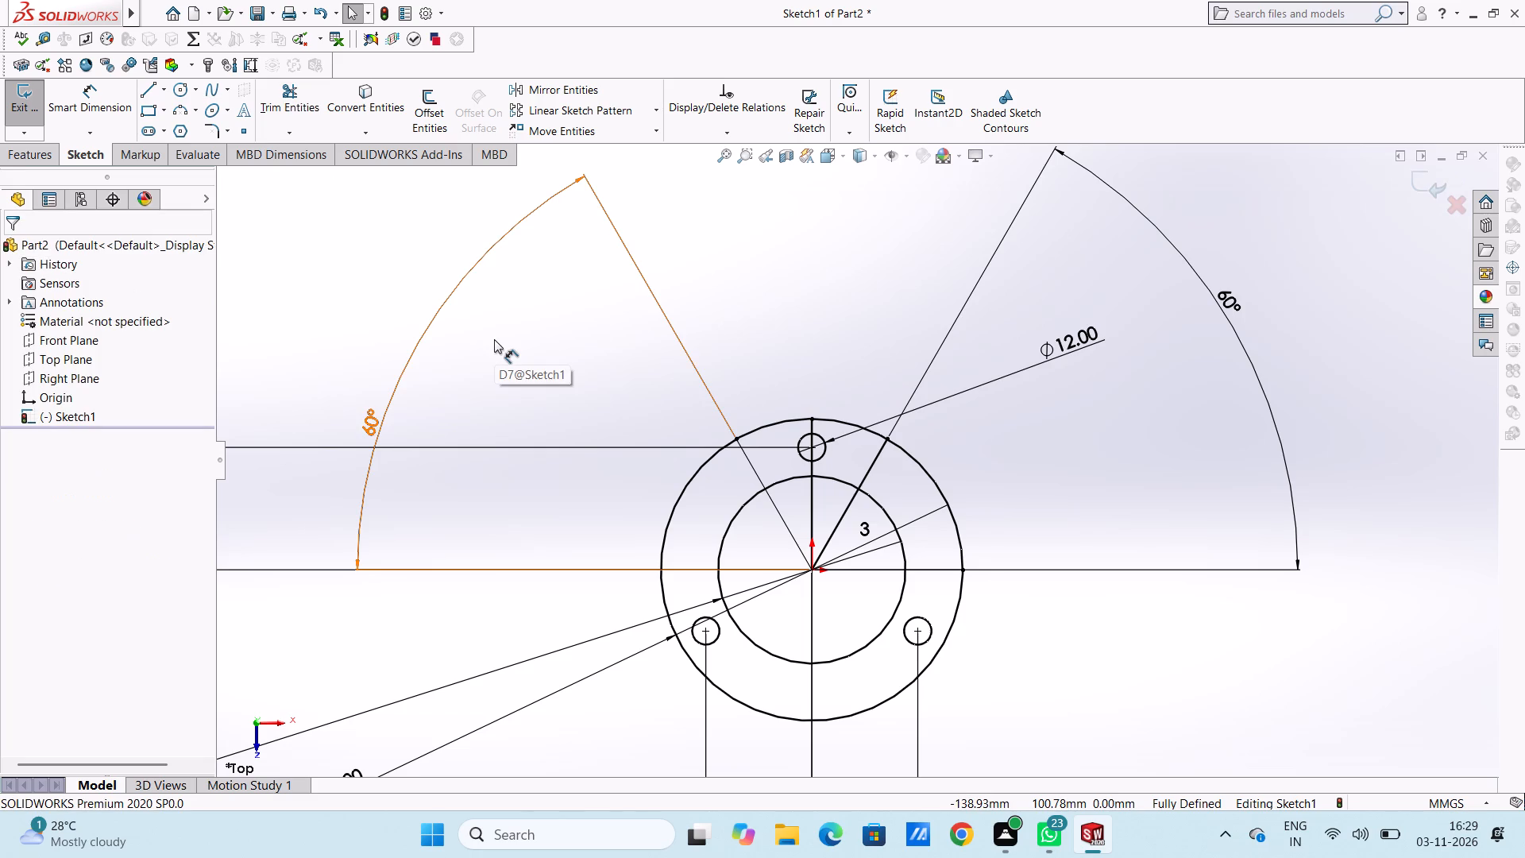
Circular-pattern the two slanted 60° radial lines about the origin with 3 equally spaced instances over 360°.
scroll(911, 539, down, 3)
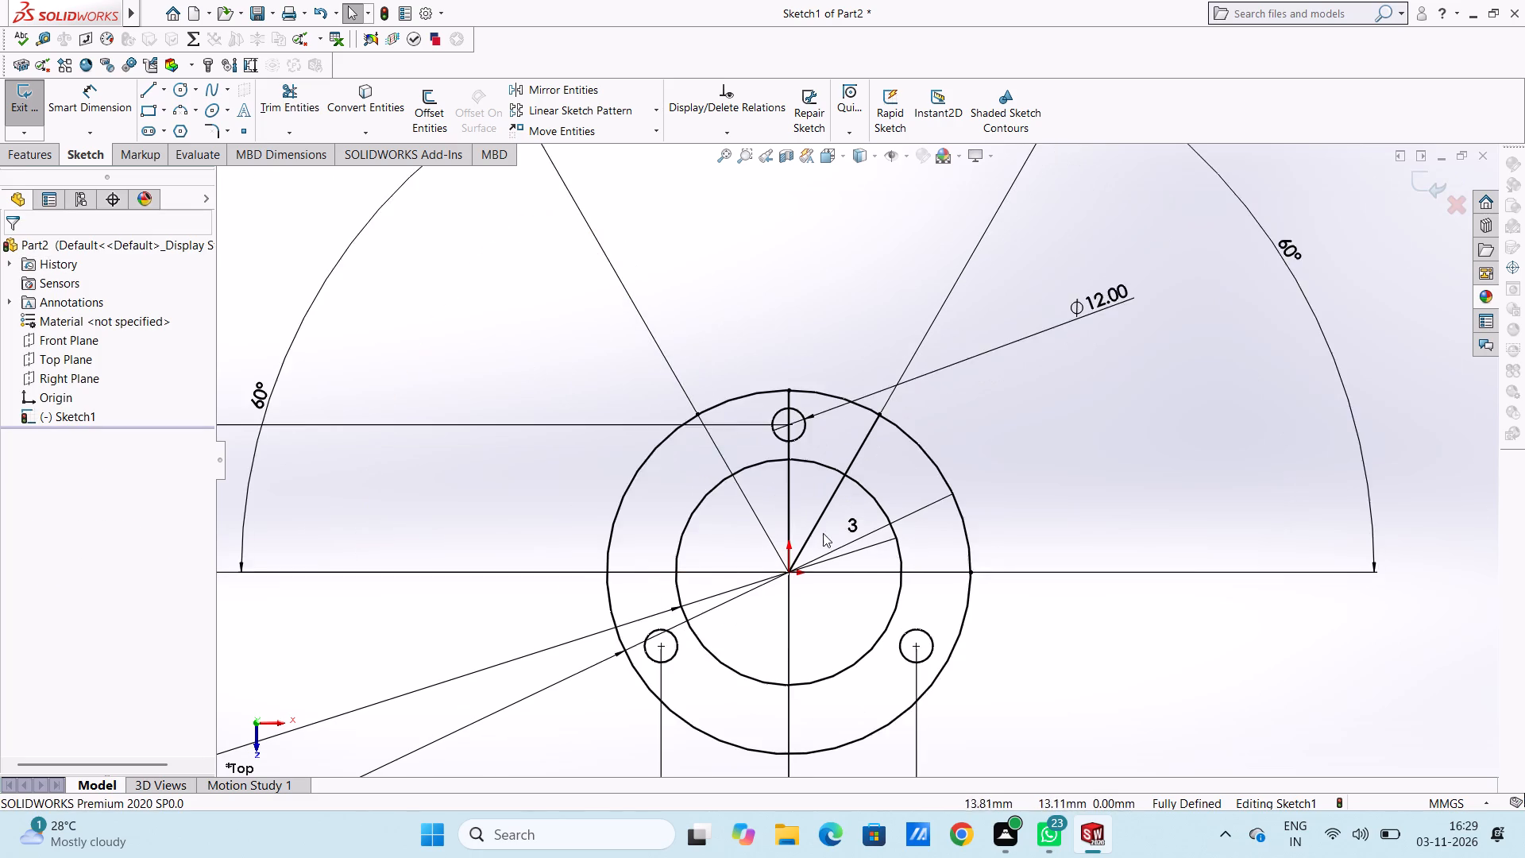
scroll(823, 533, down, 2)
click(728, 539)
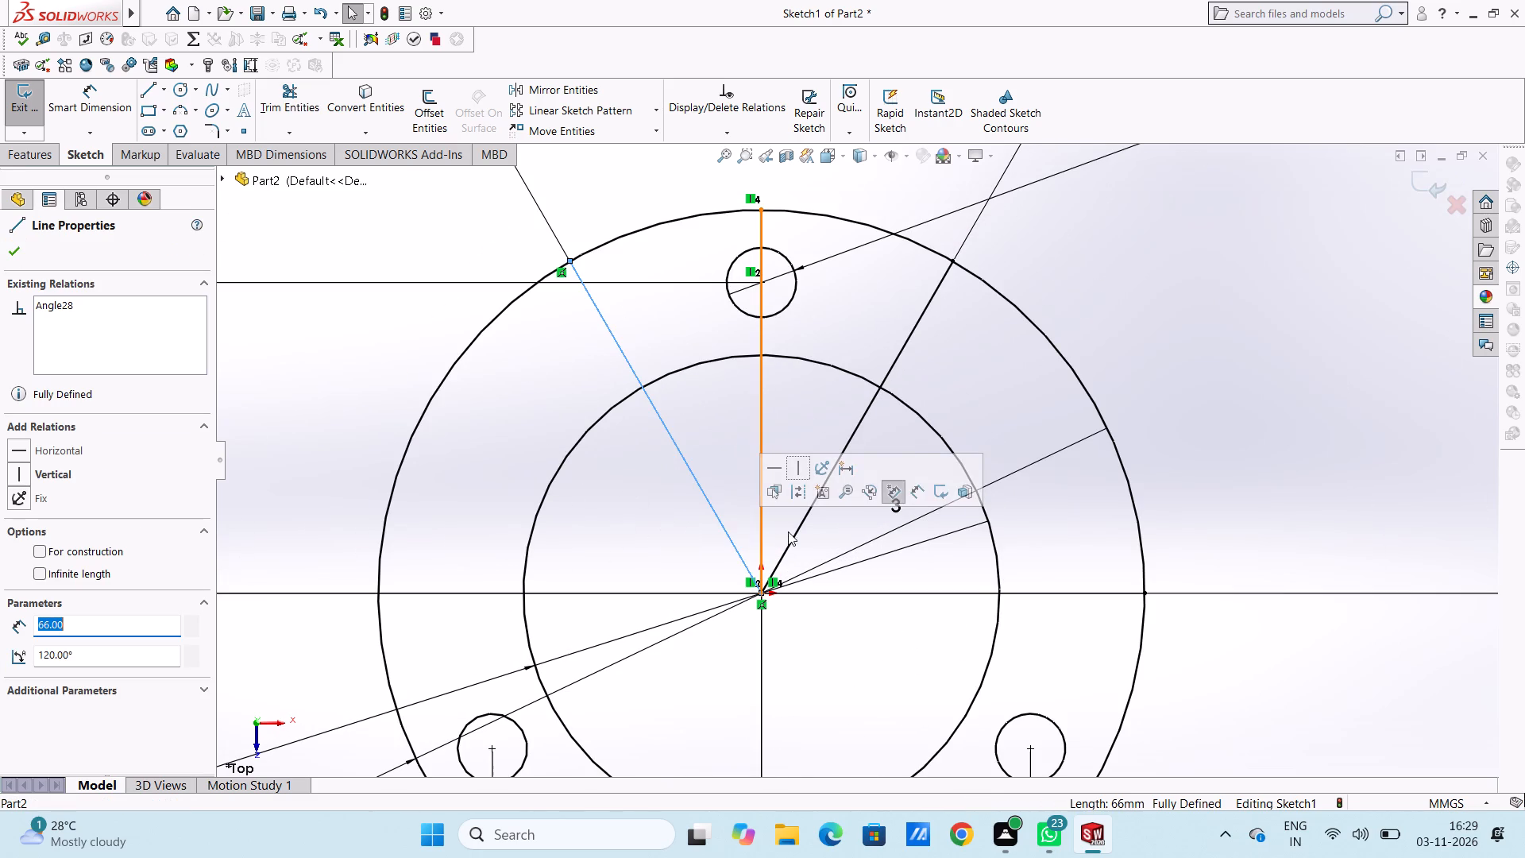
ctrl+click(795, 535)
scroll(788, 474, up, 7)
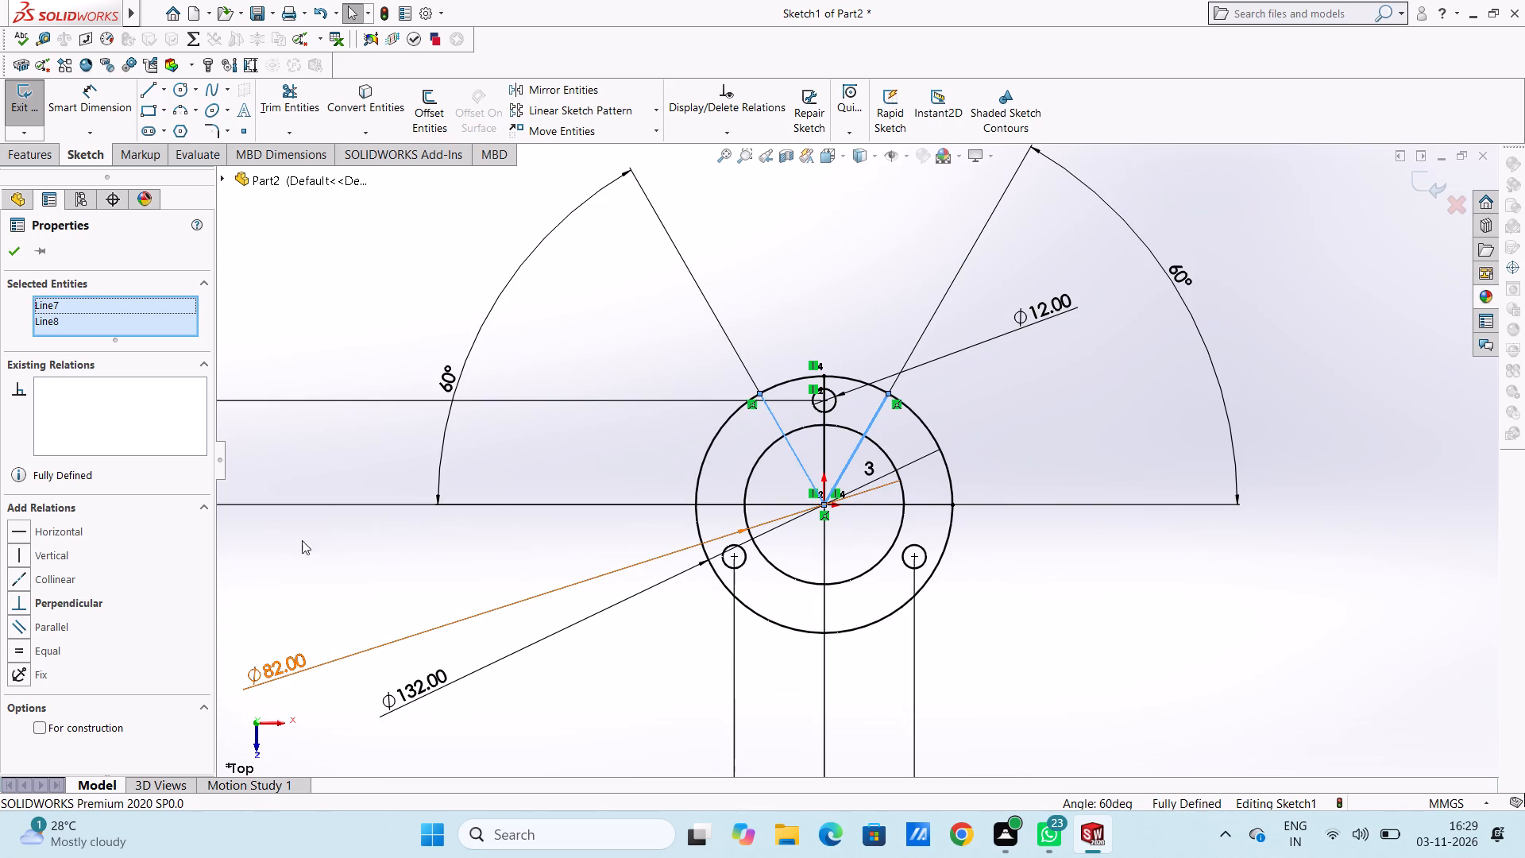
click(652, 111)
click(650, 150)
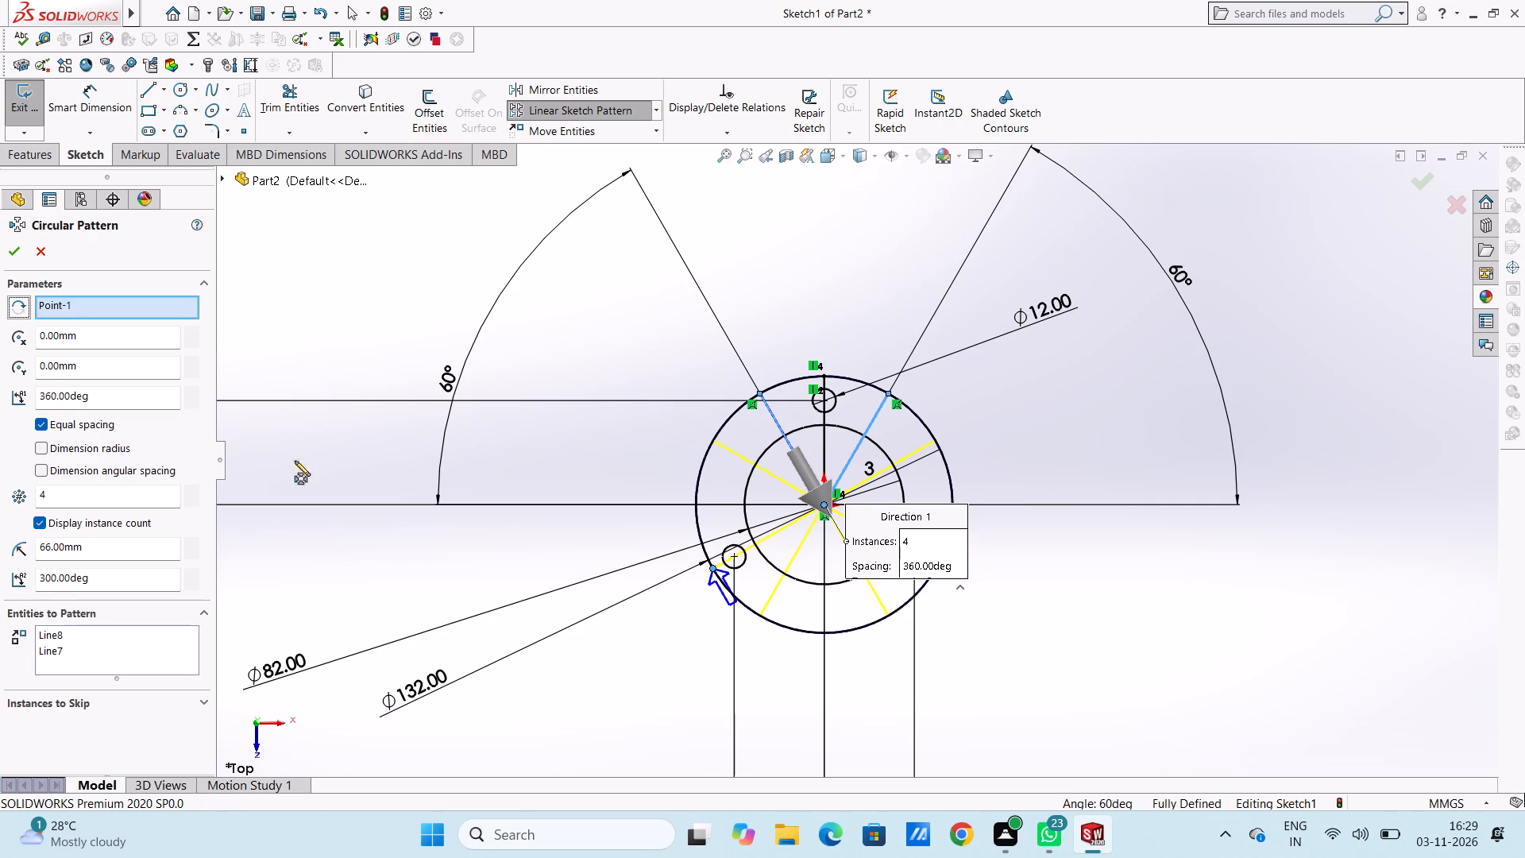
double_click(77, 493)
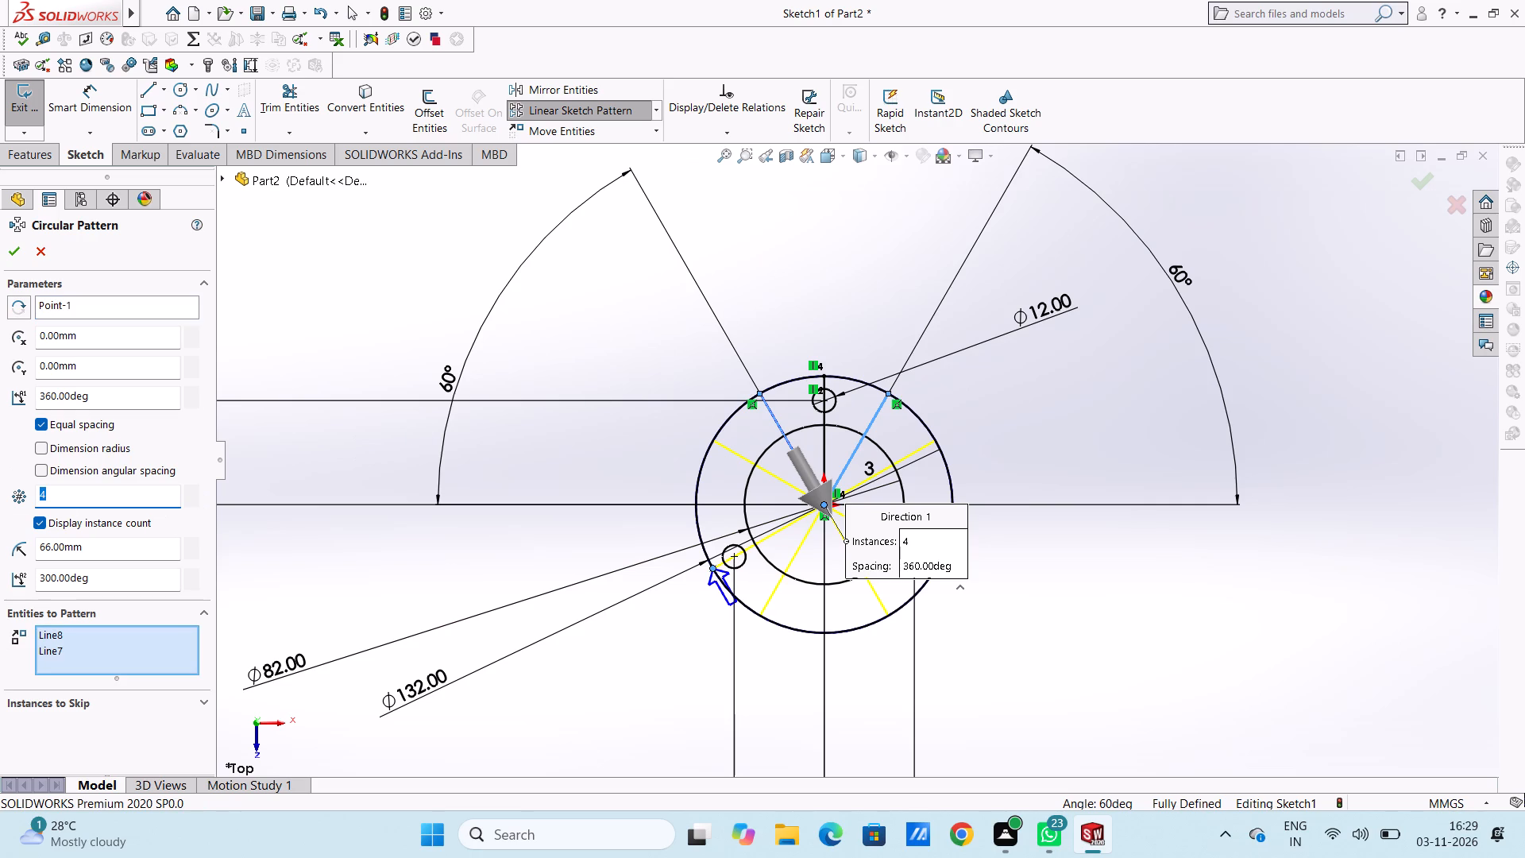
key(3)
key(Return)
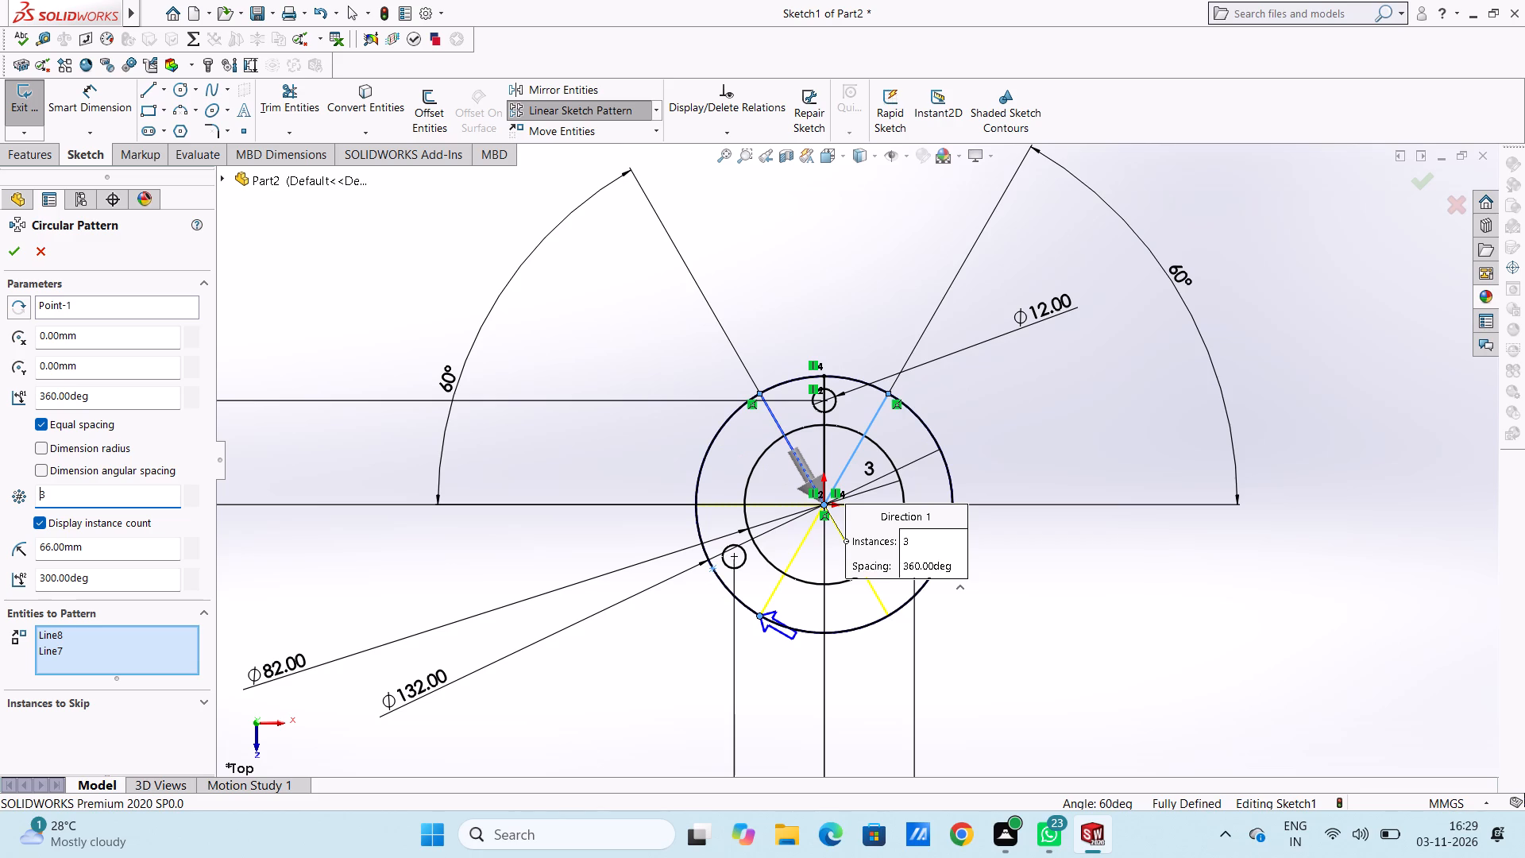
click(16, 251)
click(457, 302)
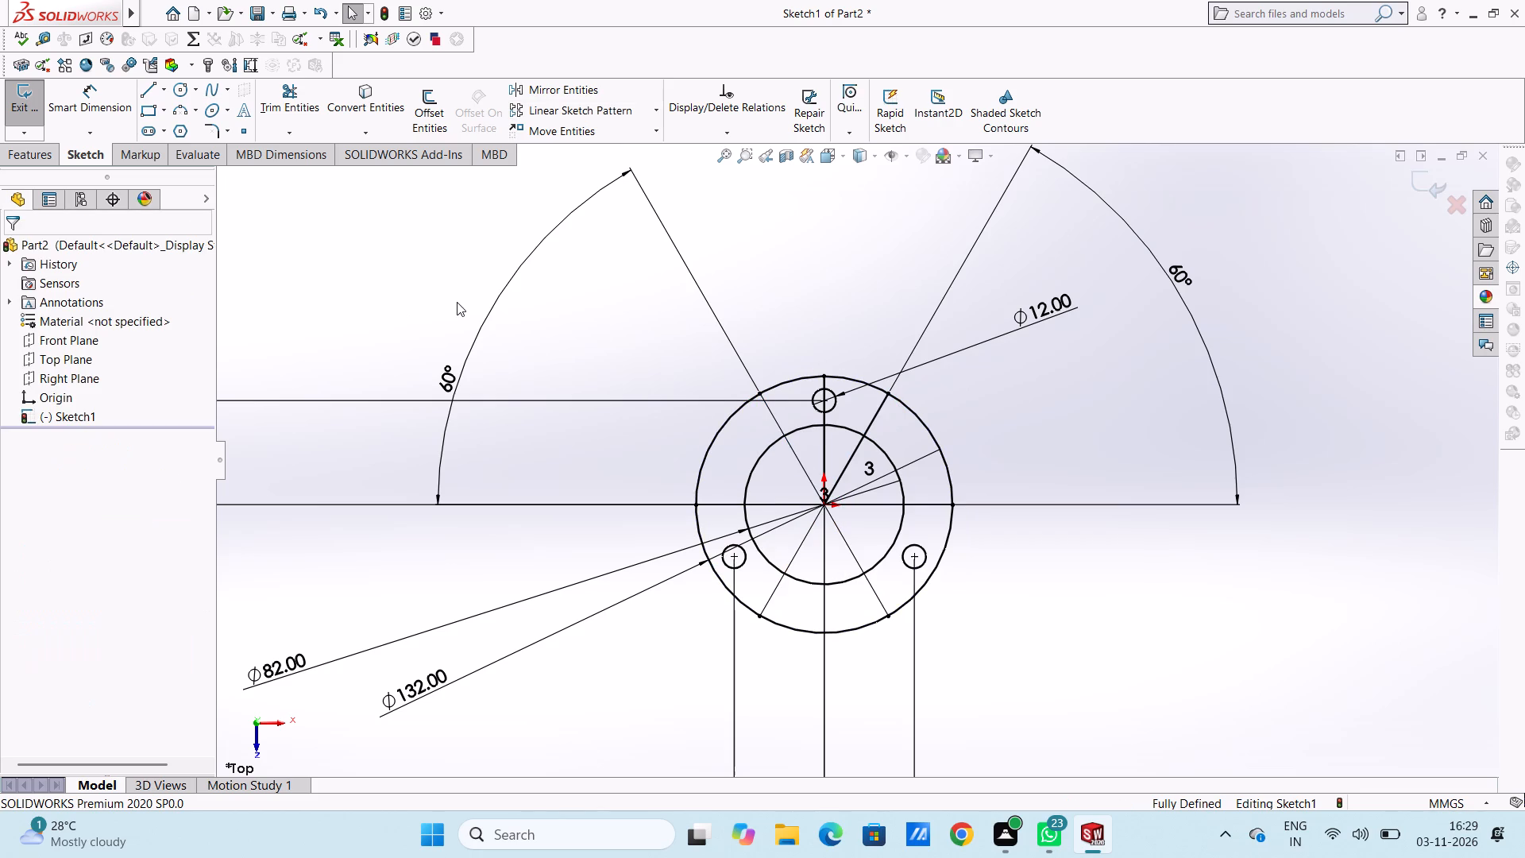
Sketch a slanted line about 47 mm long from the upper-left radial line down to the horizontal line, just outside the 82 mm circle.
scroll(821, 581, down, 3)
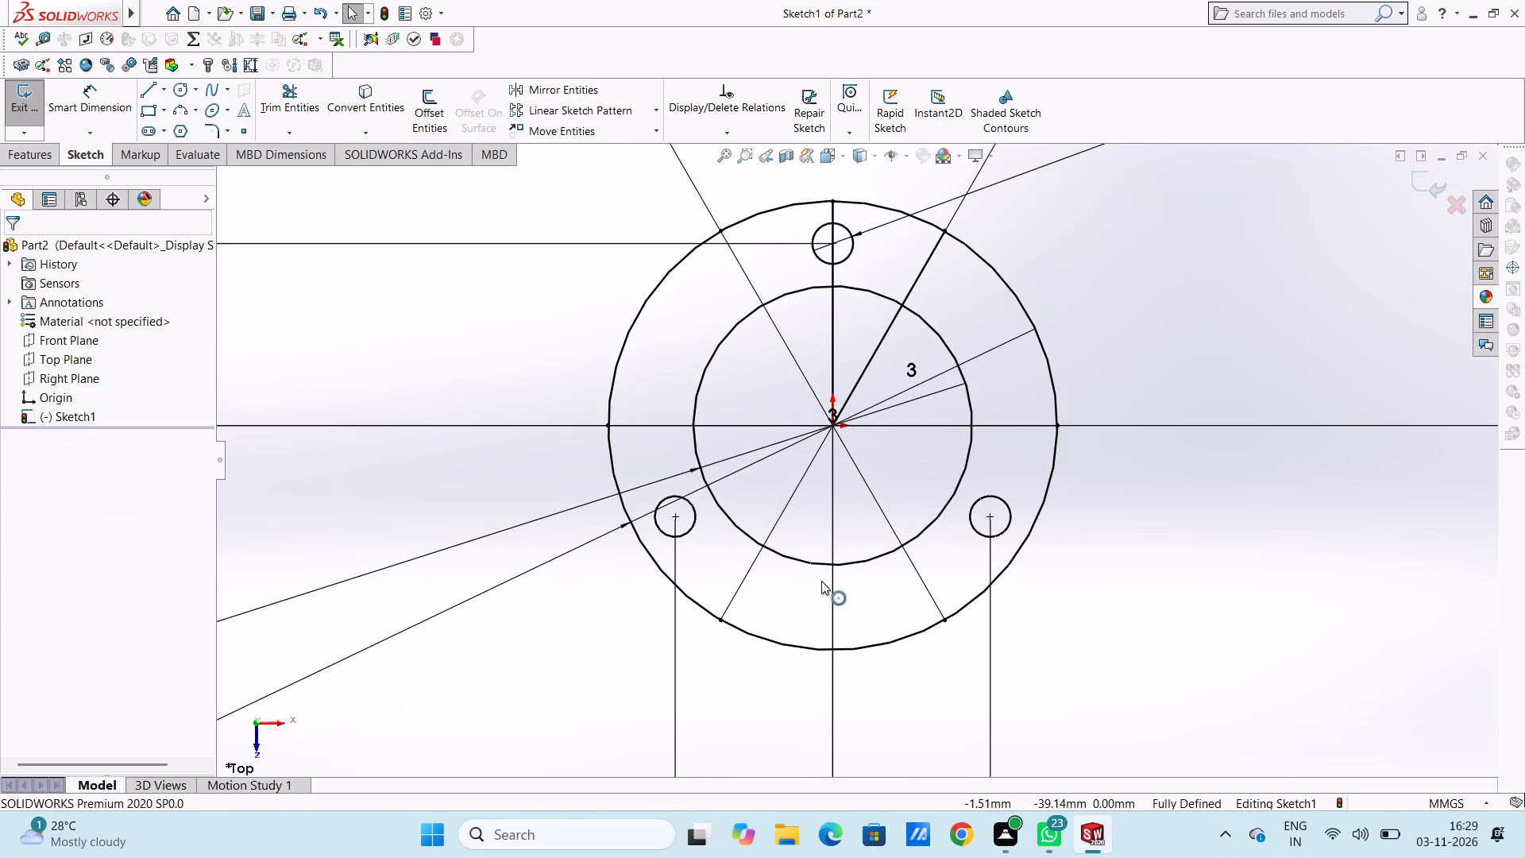
scroll(821, 581, up, 4)
scroll(871, 391, down, 3)
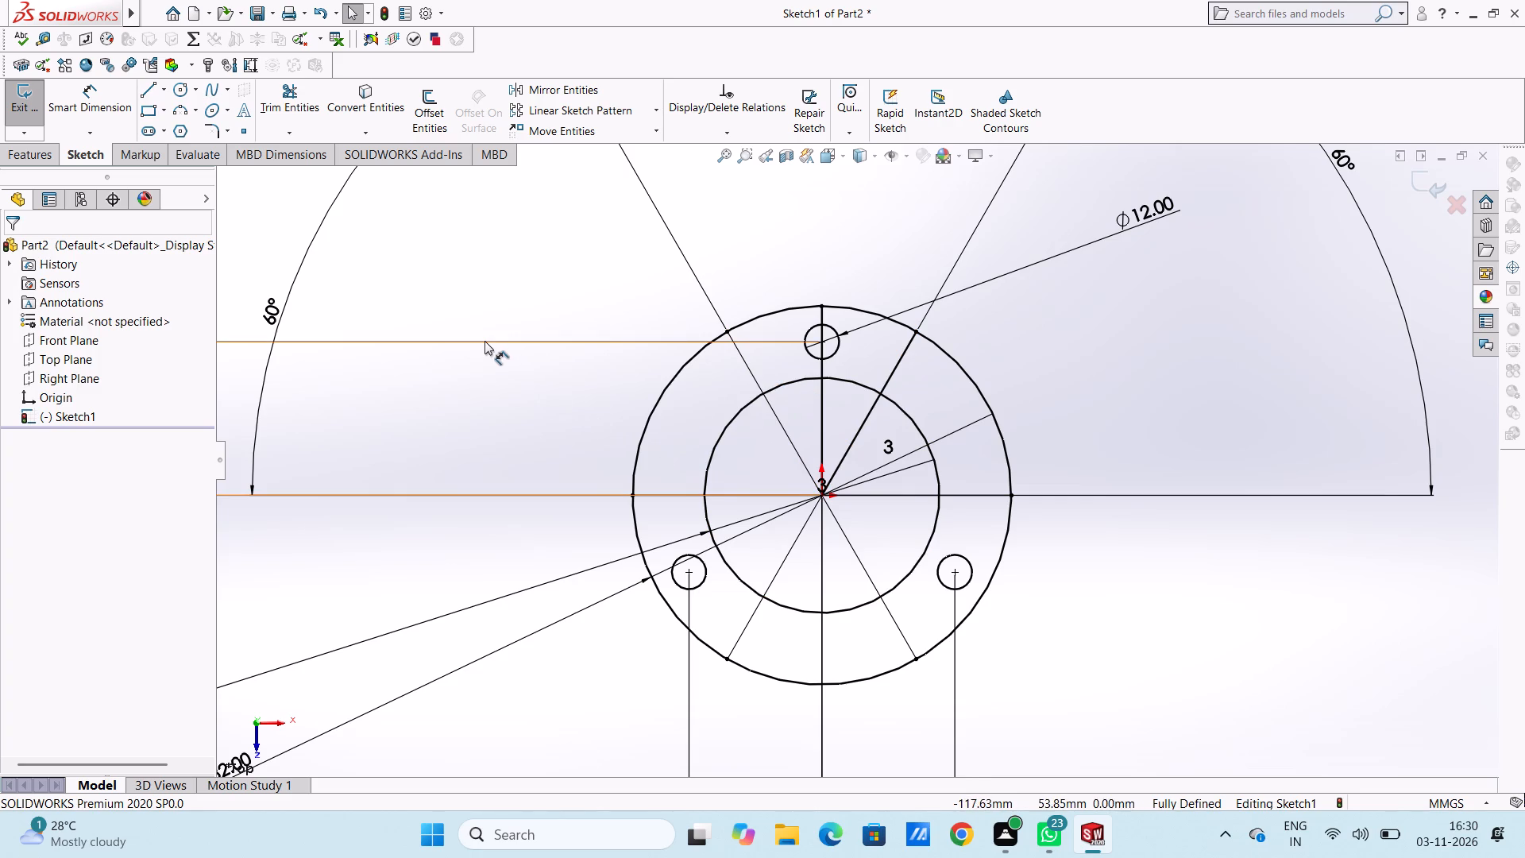
click(145, 92)
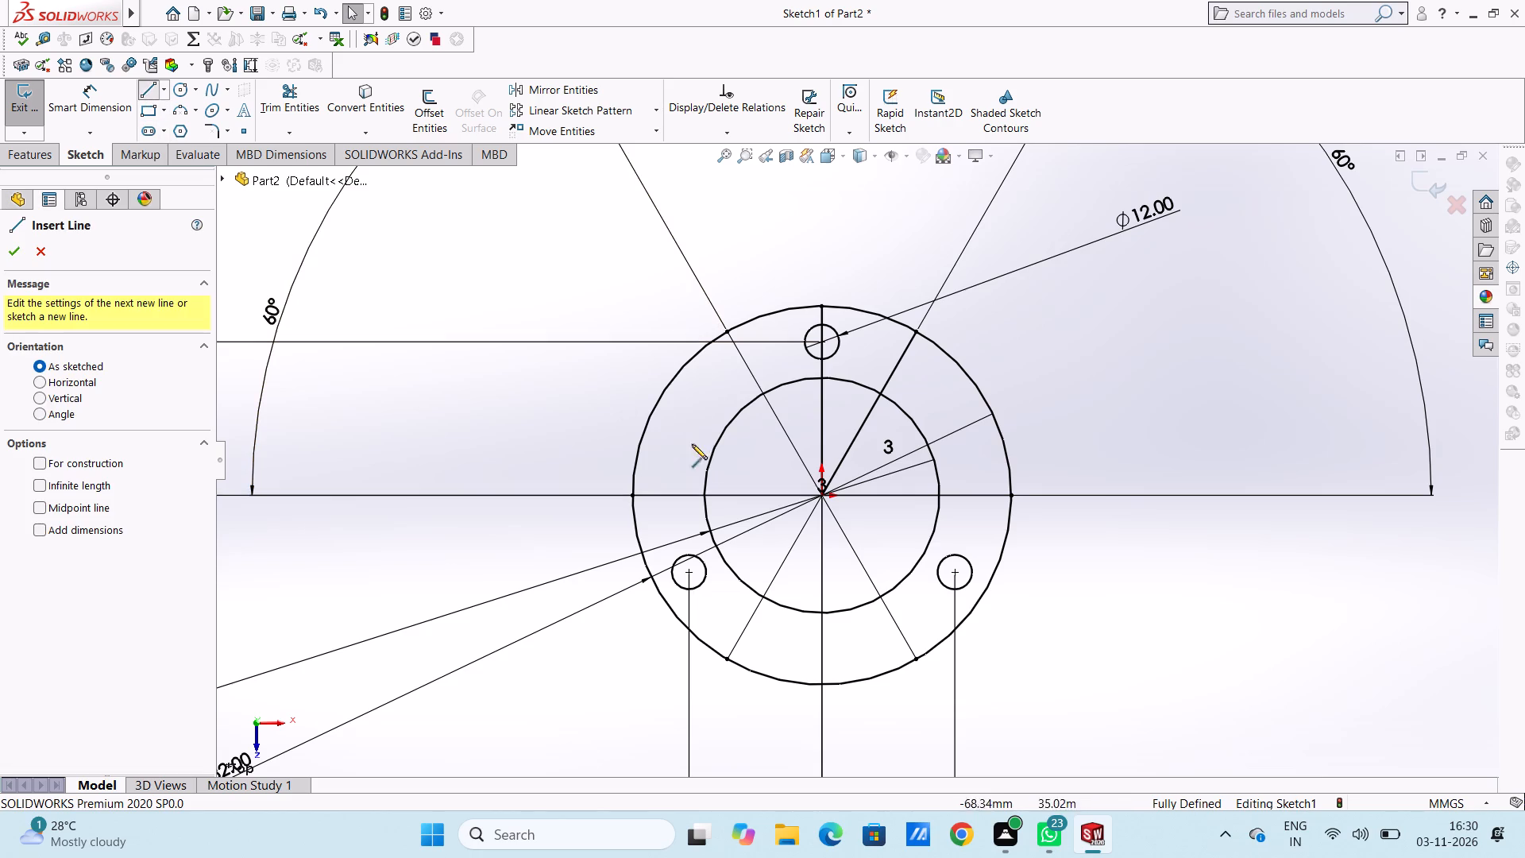
scroll(765, 404, down, 4)
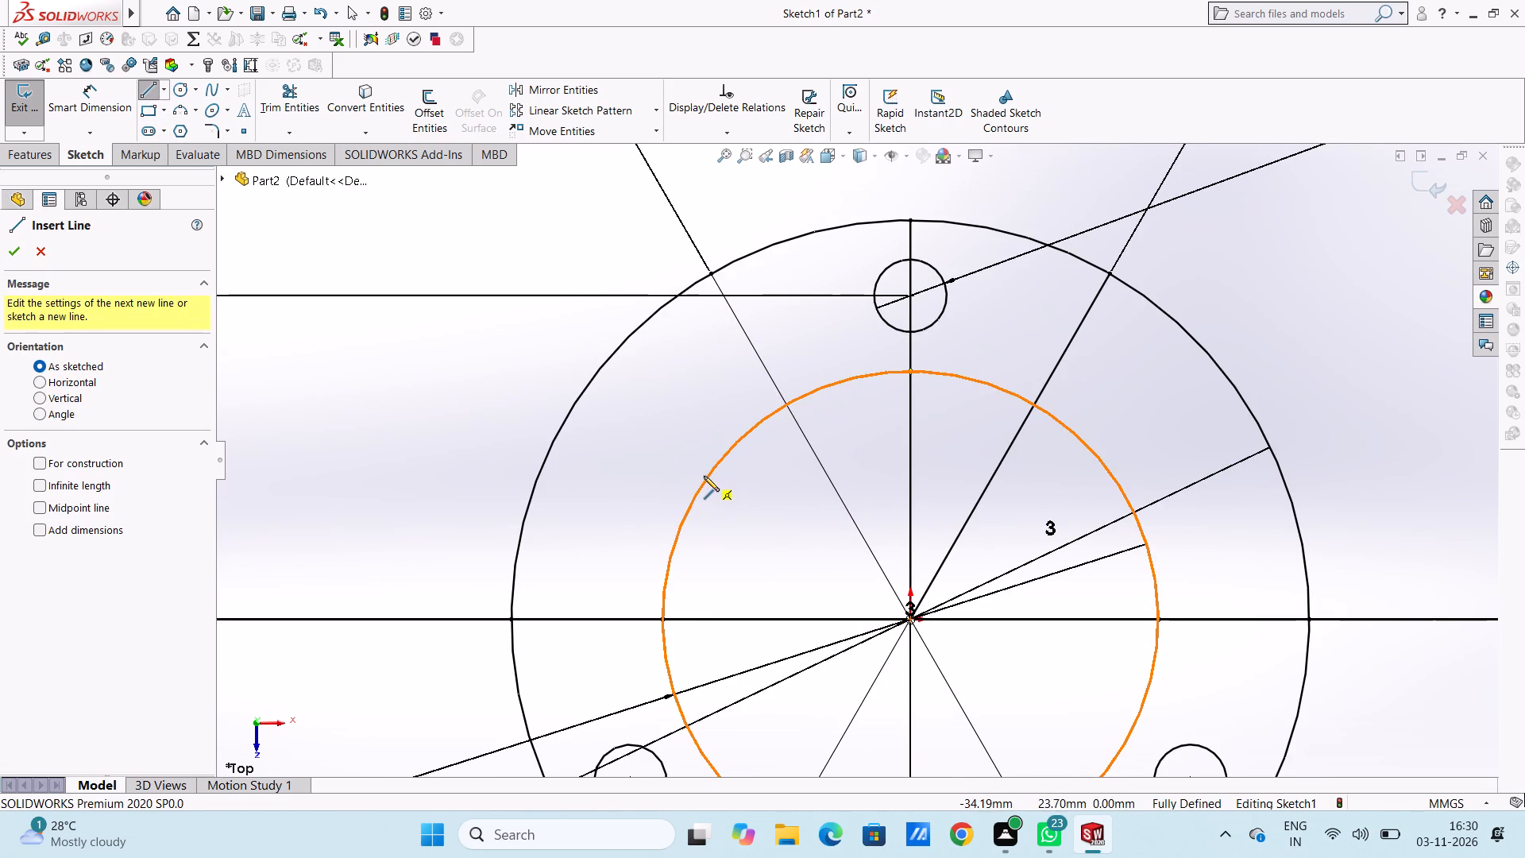
click(766, 371)
scroll(683, 485, up, 4)
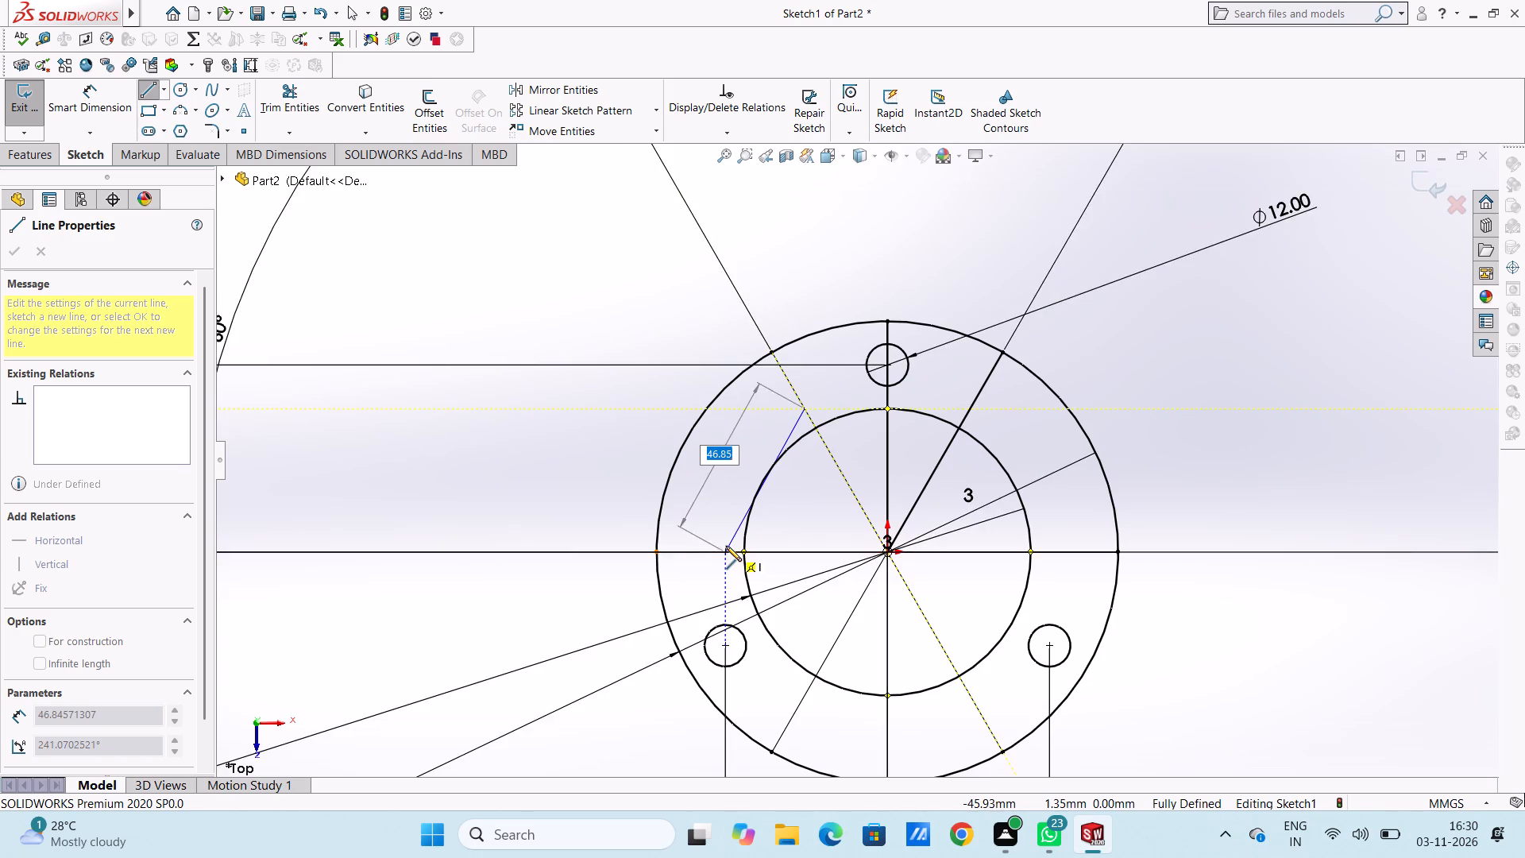
scroll(720, 548, down, 4)
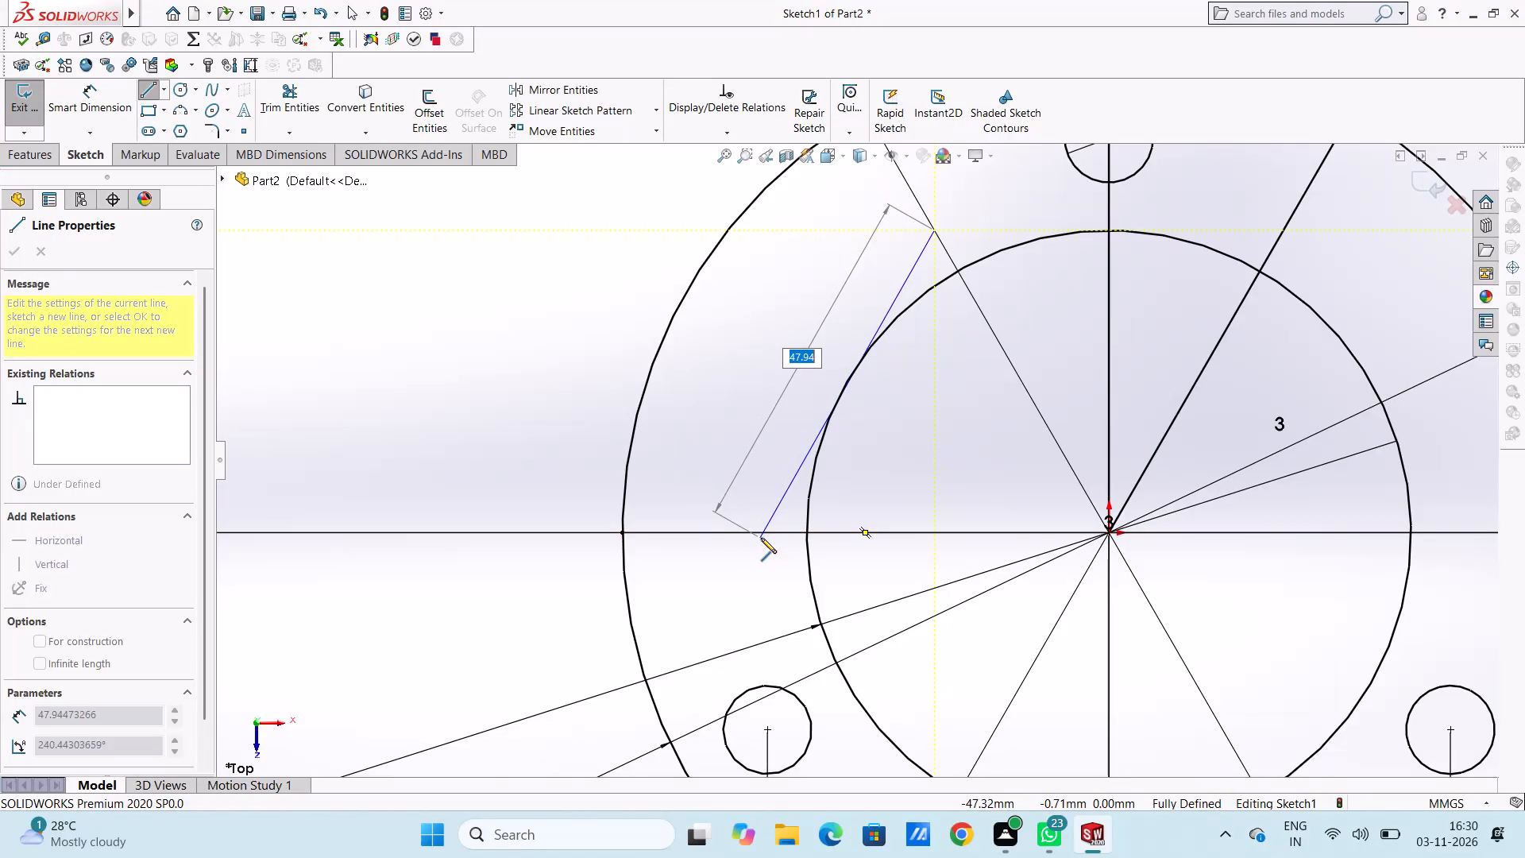
click(766, 531)
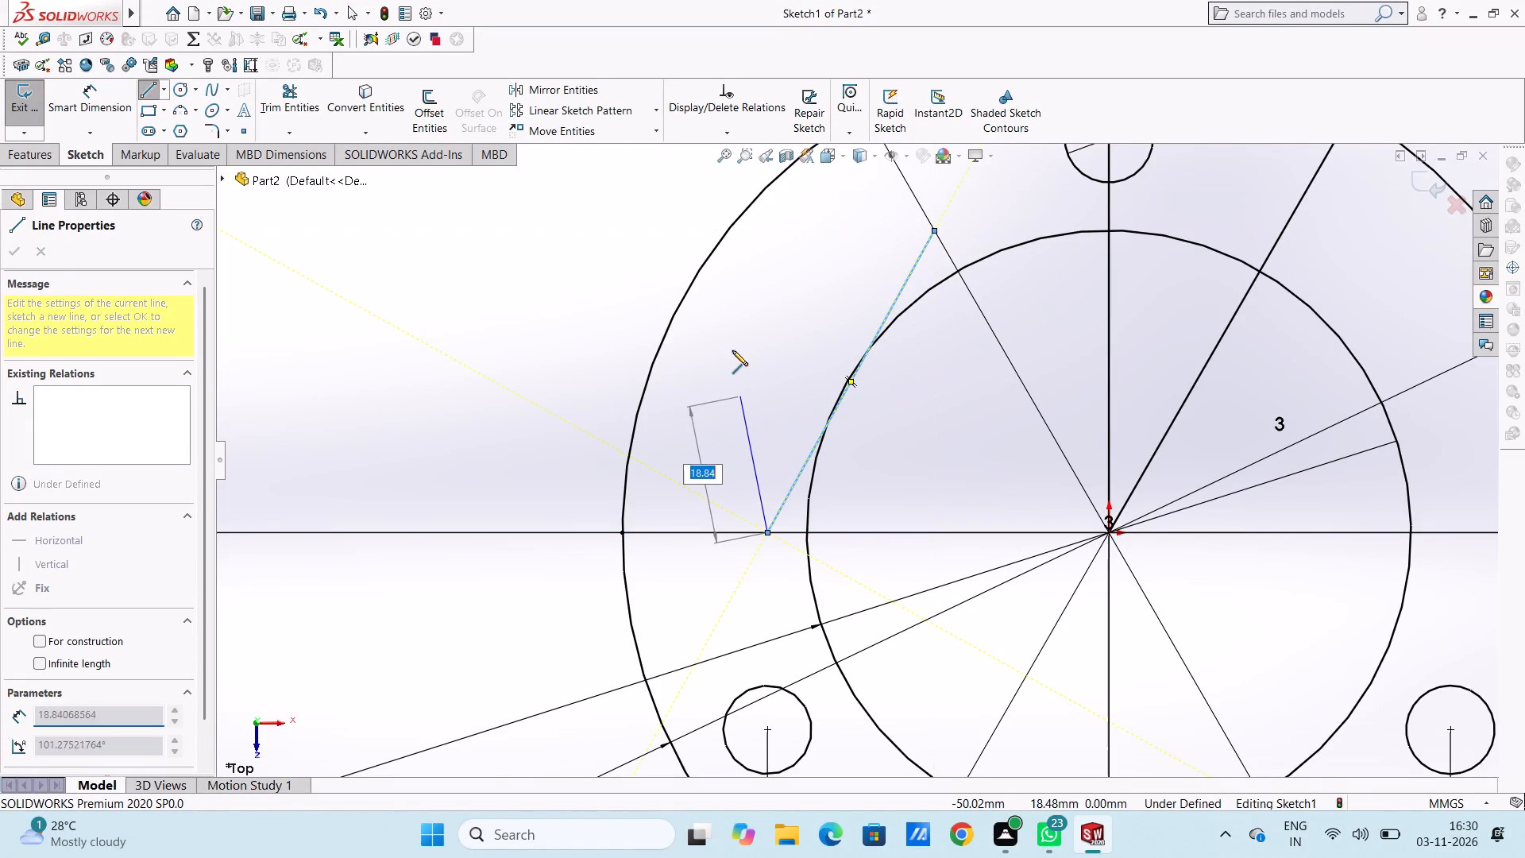
right_click(732, 349)
double_click(759, 365)
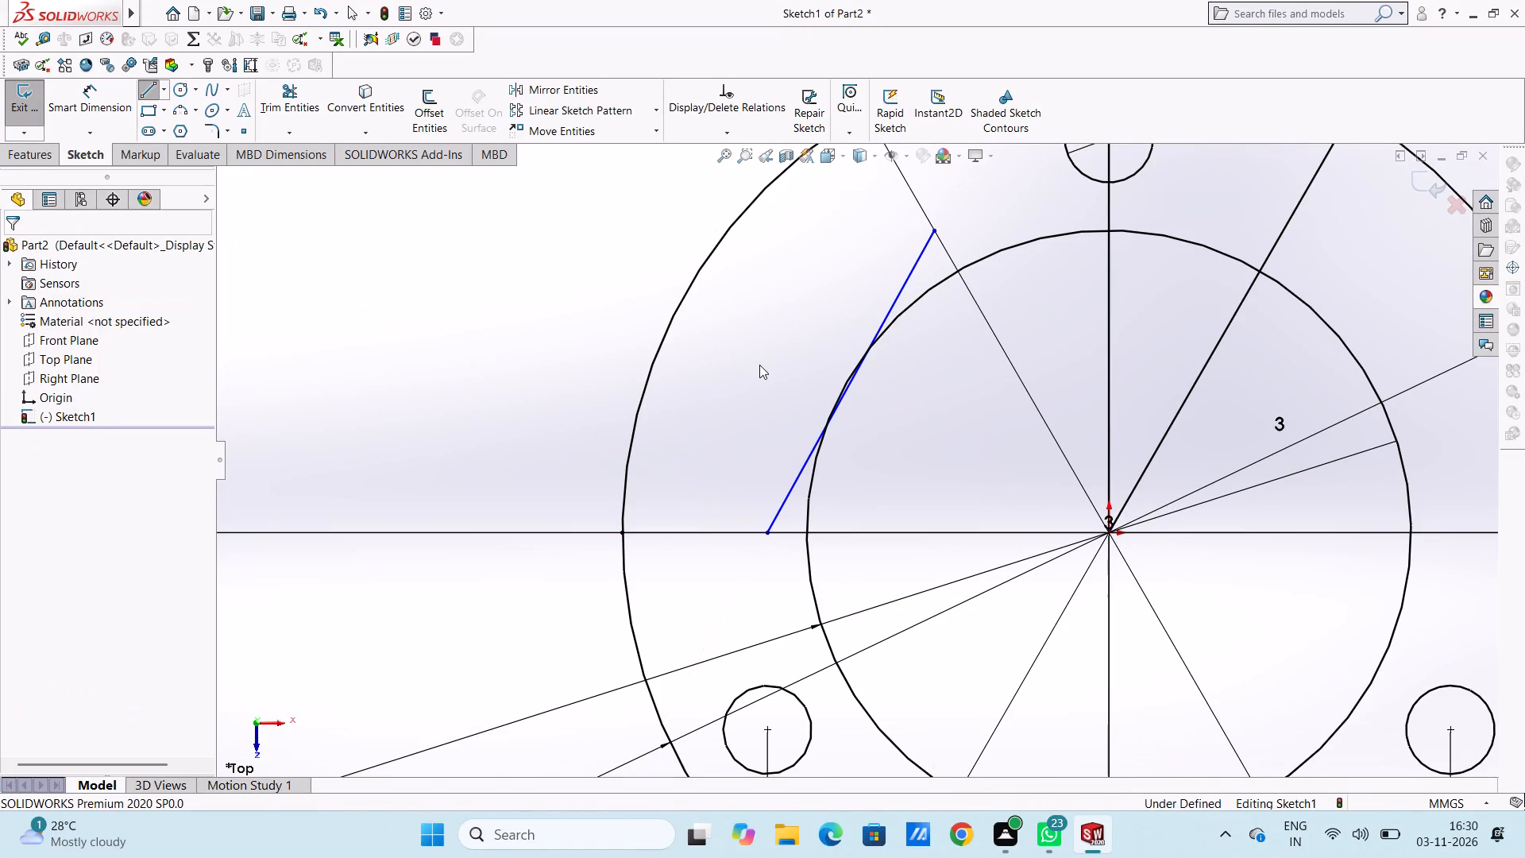
Add a Tangent relation between the new slanted line and the 82 mm circle.
scroll(1082, 357, up, 3)
scroll(1011, 435, down, 4)
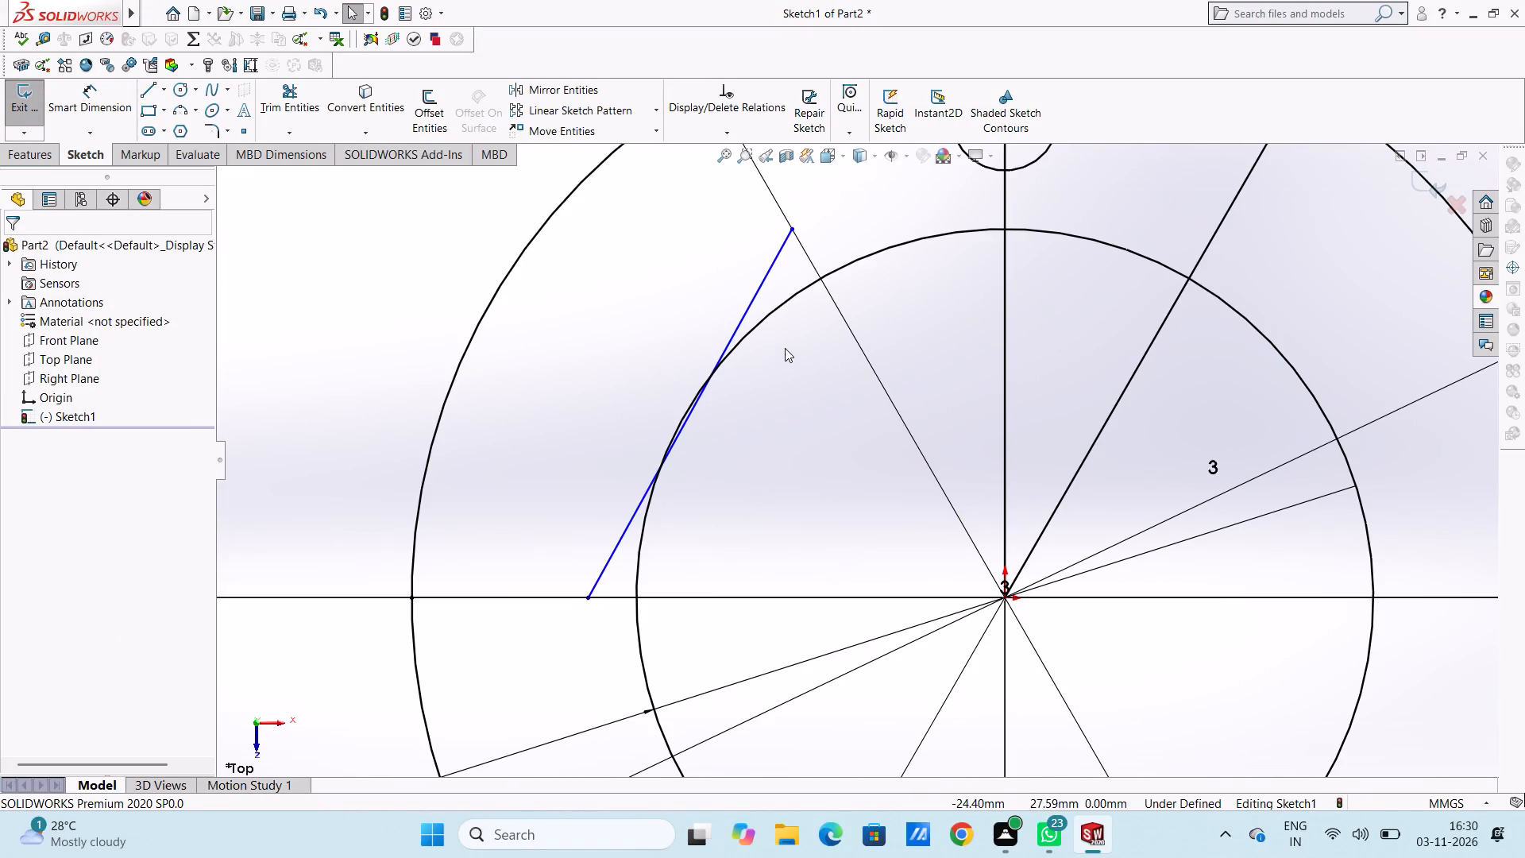
scroll(744, 331, down, 2)
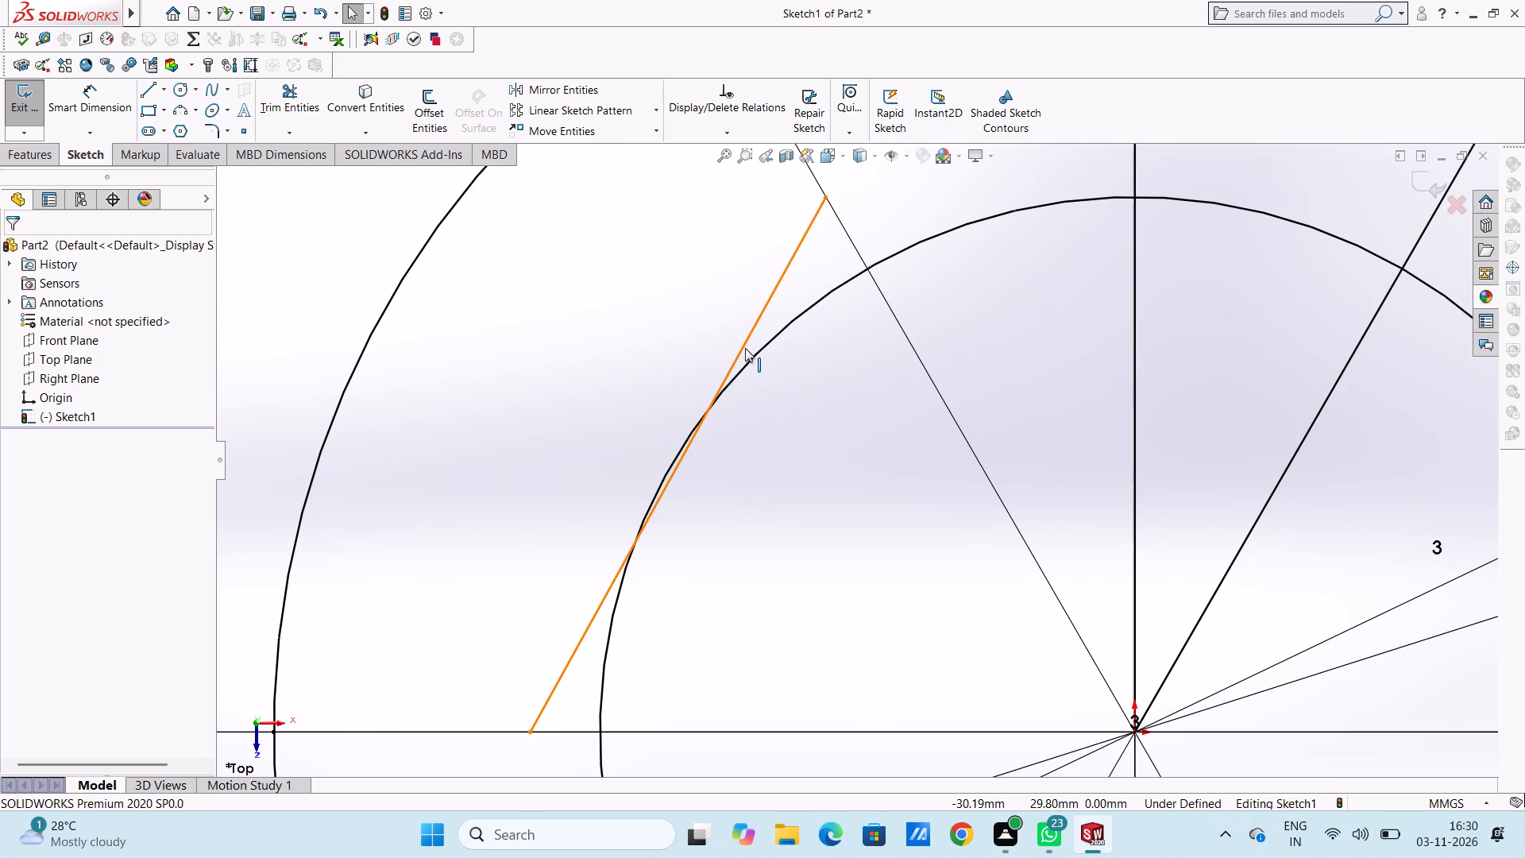
click(745, 349)
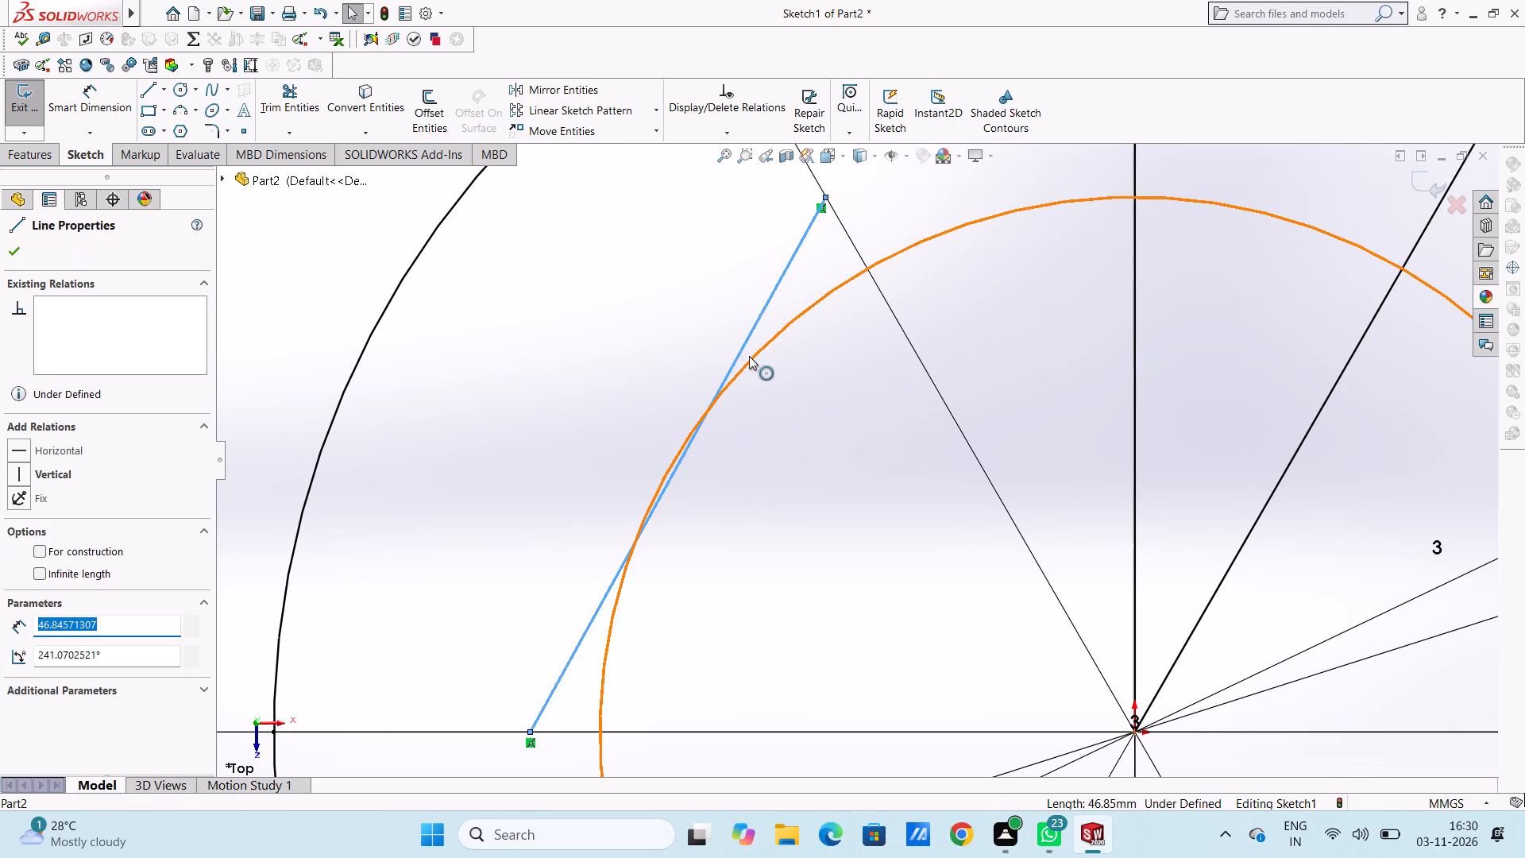
ctrl+click(749, 356)
scroll(697, 377, up, 5)
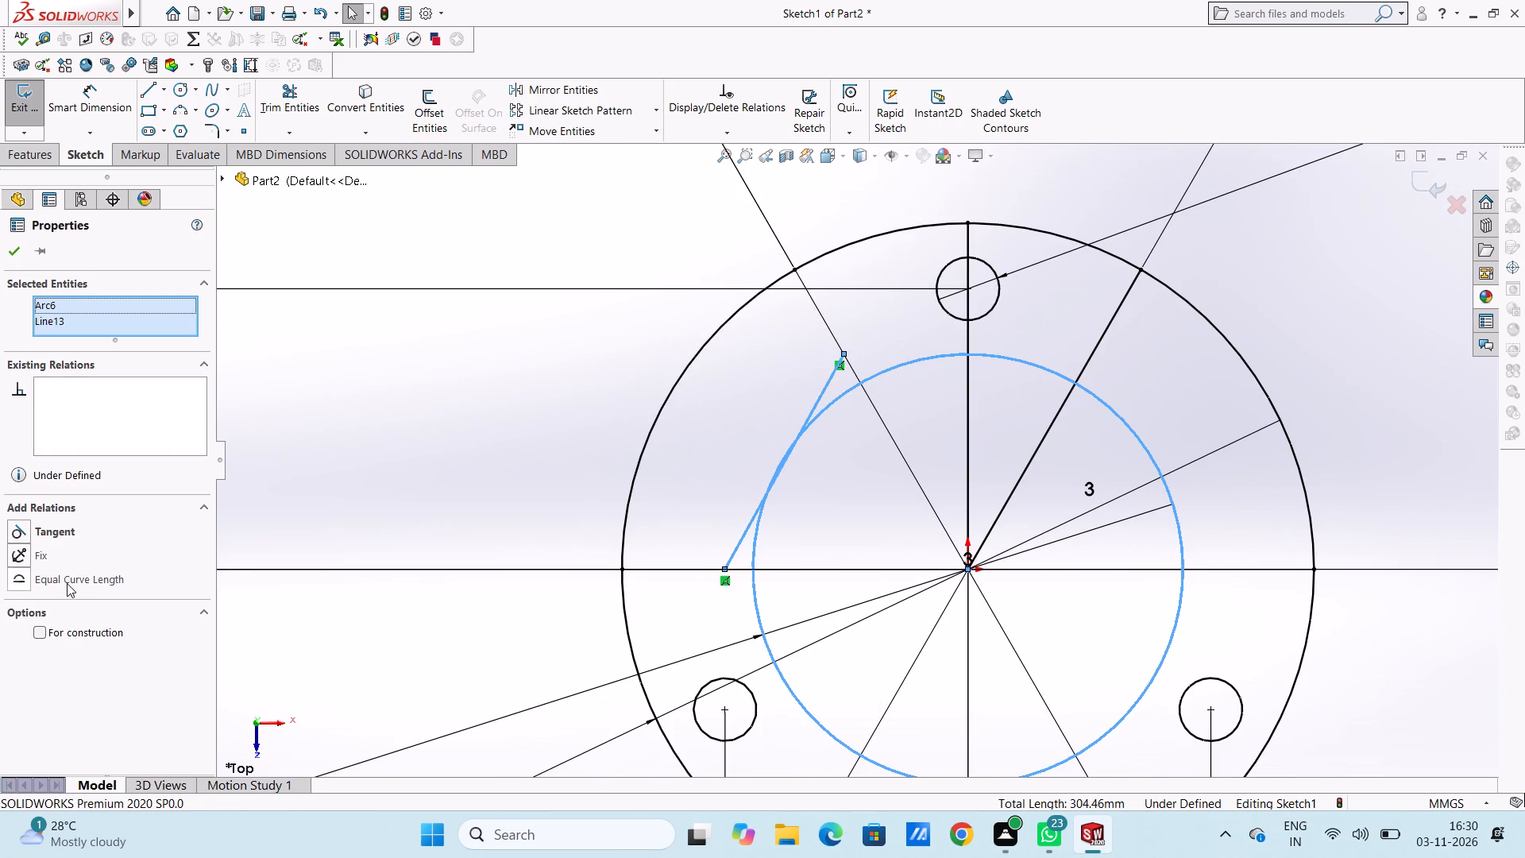
click(14, 534)
click(380, 480)
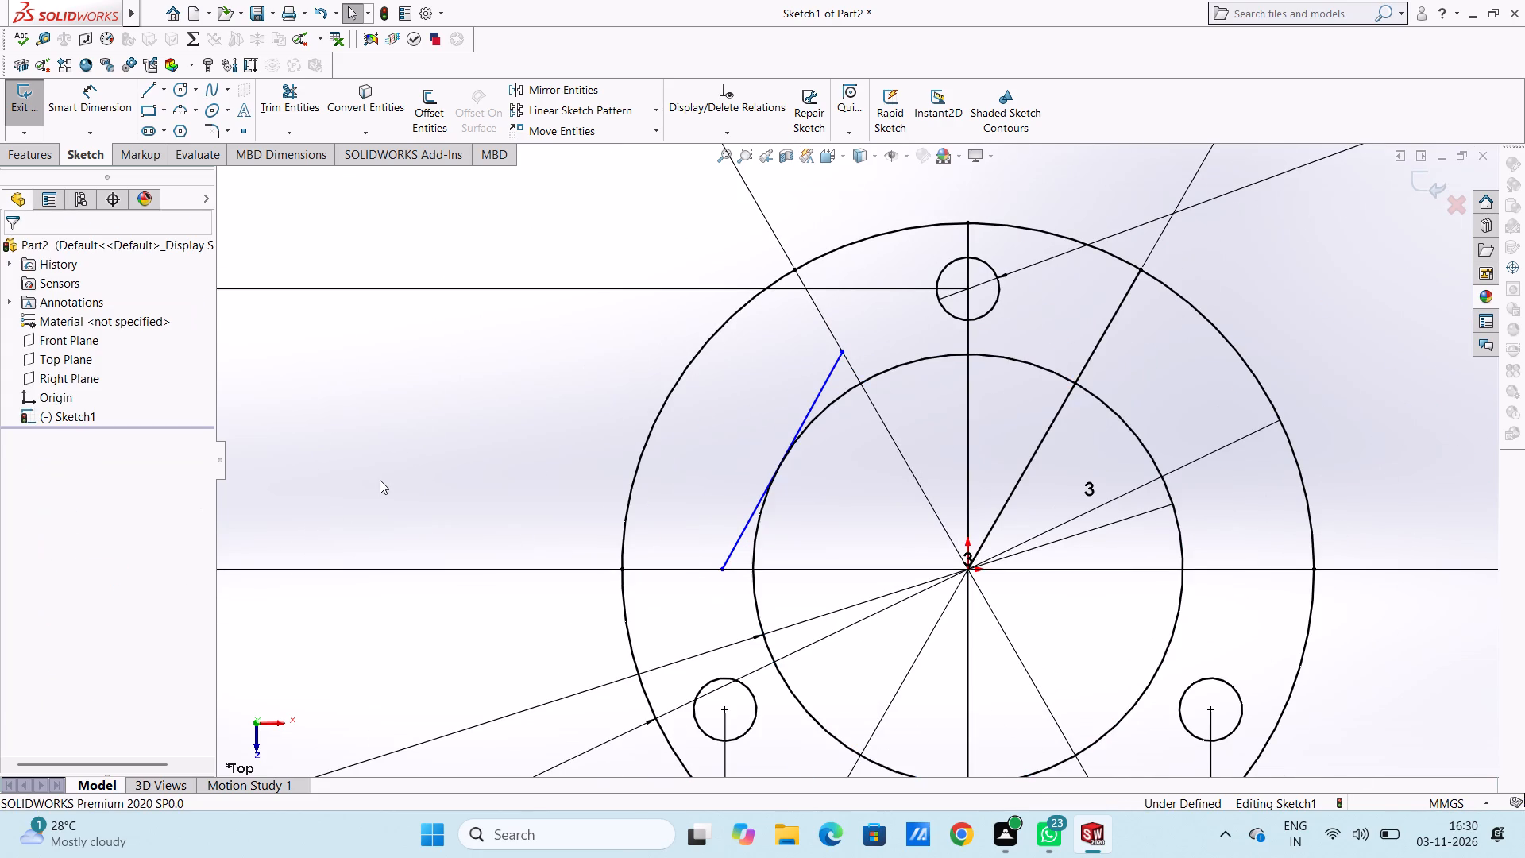
Trim the 132 mm and 82 mm circle arcs between the horizontal line and the upper-left radial line, using Trim to closest.
scroll(380, 480, up, 3)
scroll(828, 480, down, 3)
scroll(867, 374, down, 2)
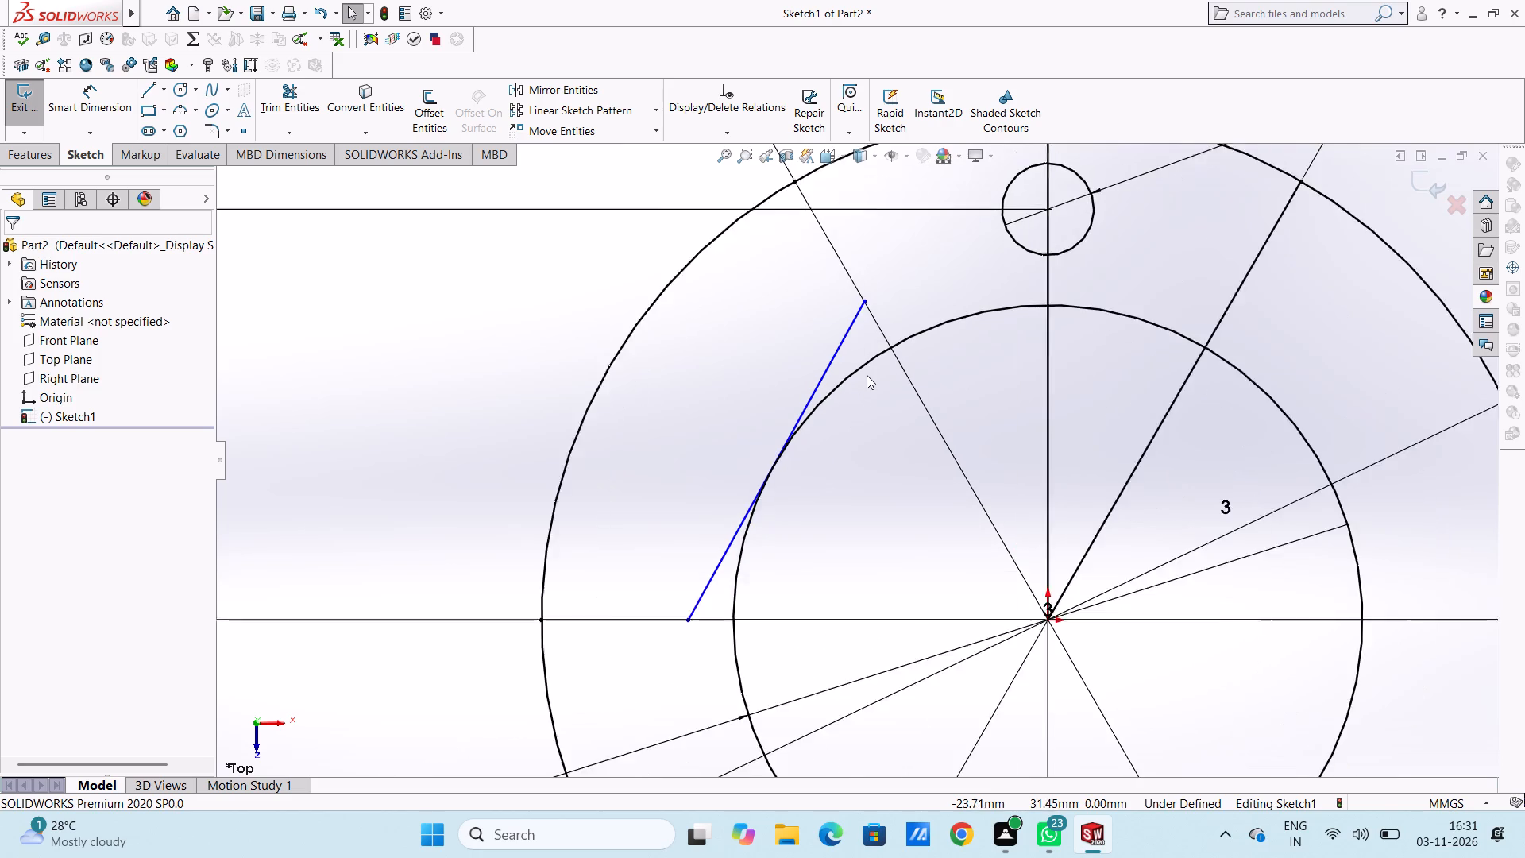
scroll(867, 375, down, 2)
scroll(724, 555, down, 4)
scroll(724, 555, up, 9)
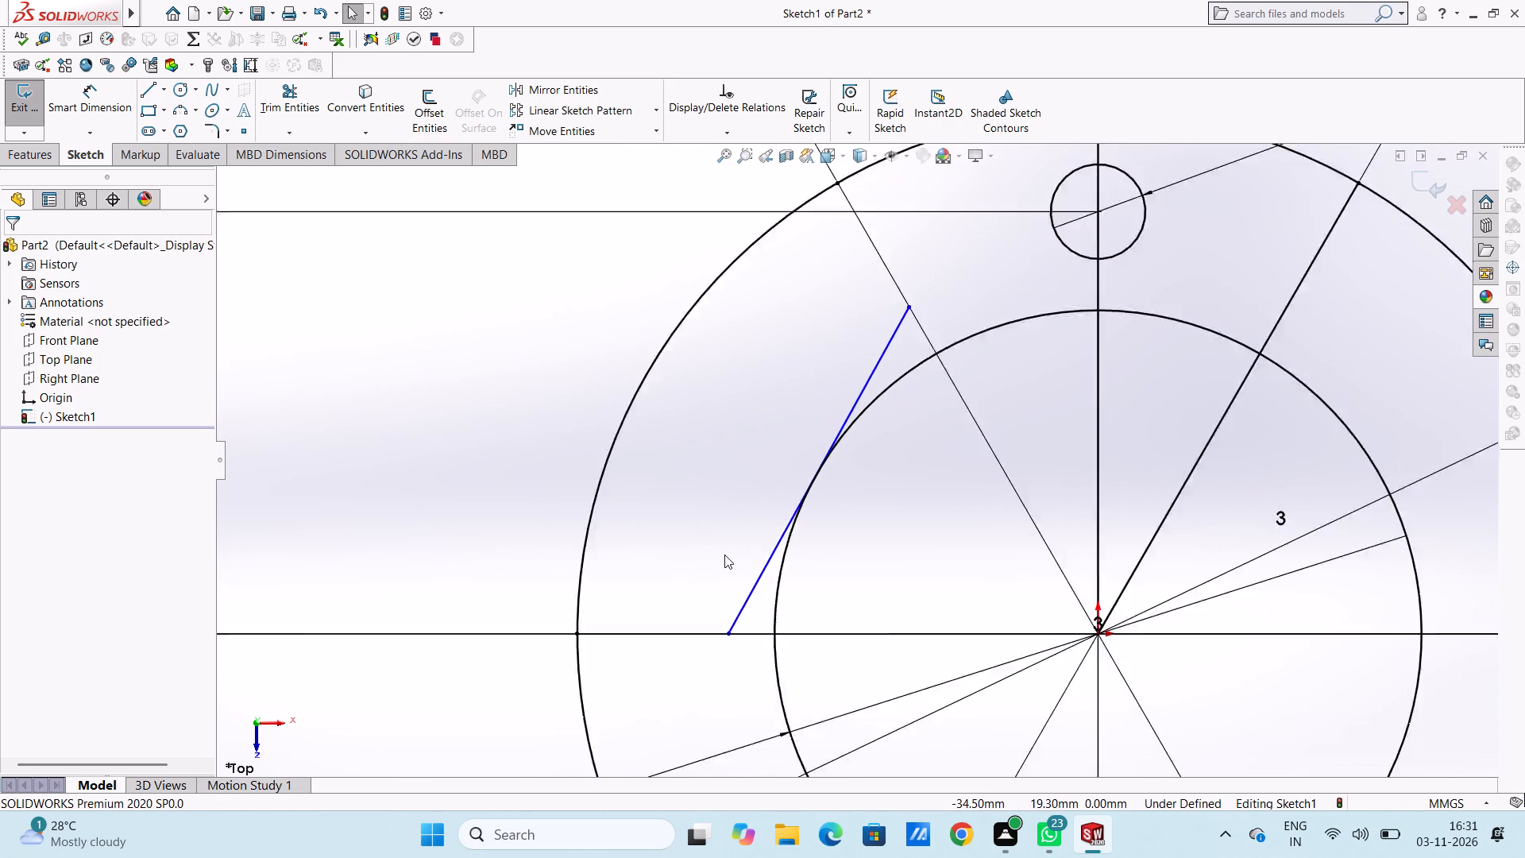
scroll(724, 555, up, 8)
scroll(1017, 574, down, 3)
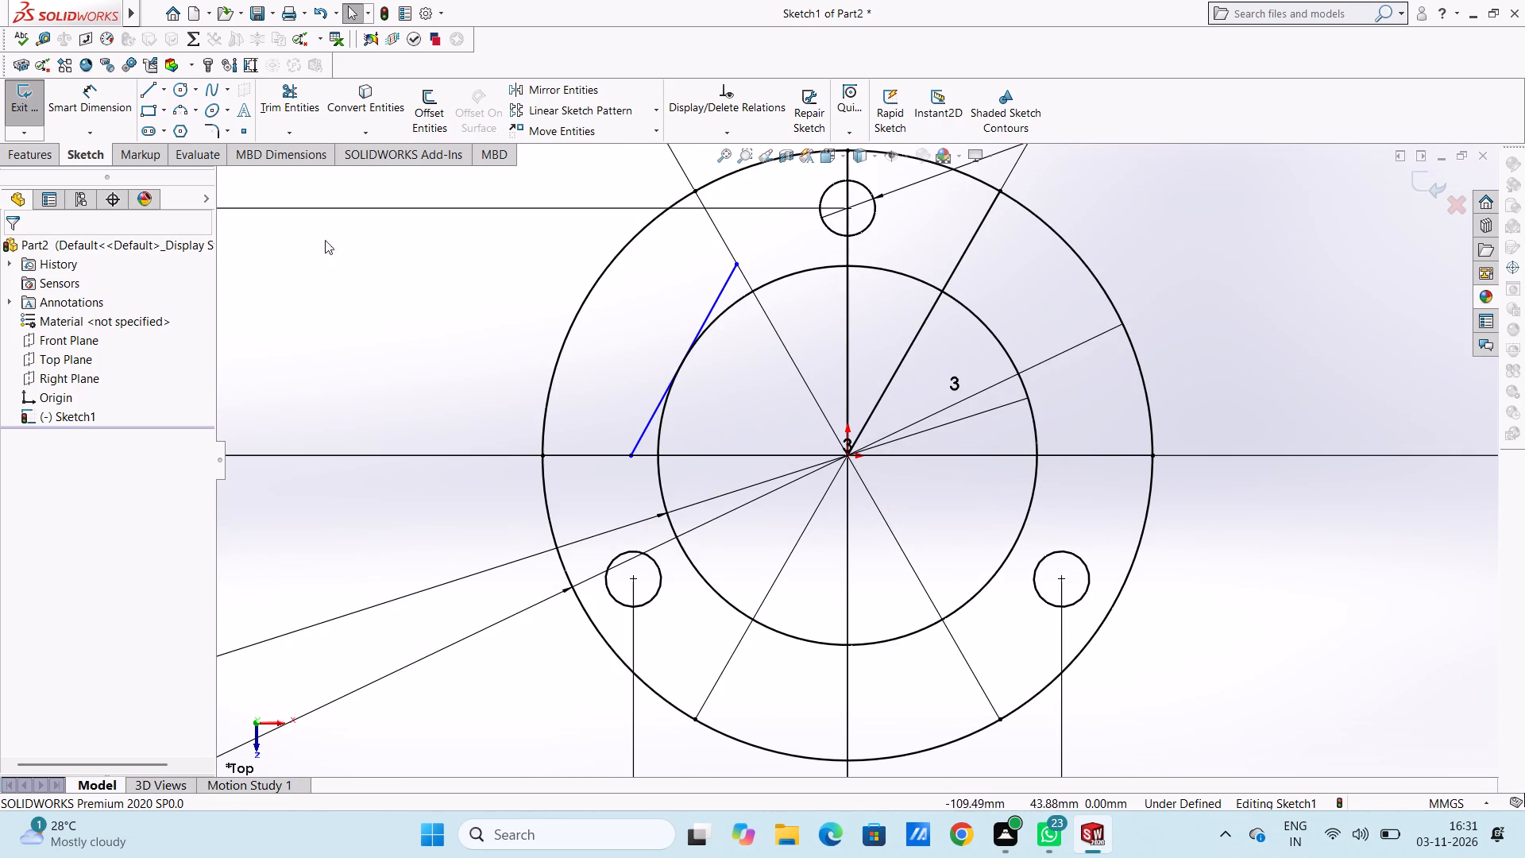
click(298, 106)
scroll(867, 385, up, 2)
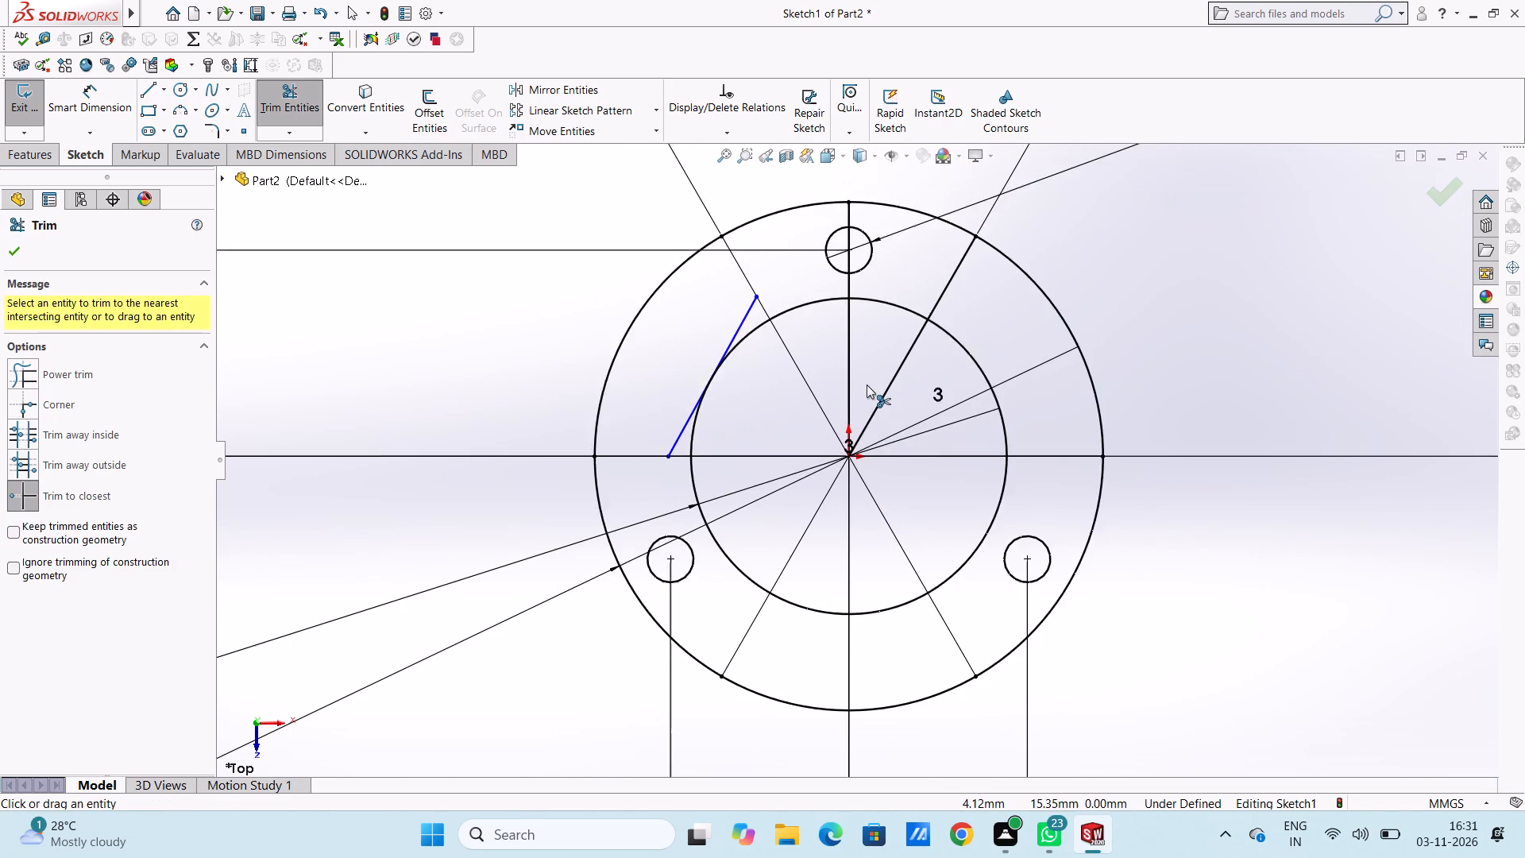
click(666, 355)
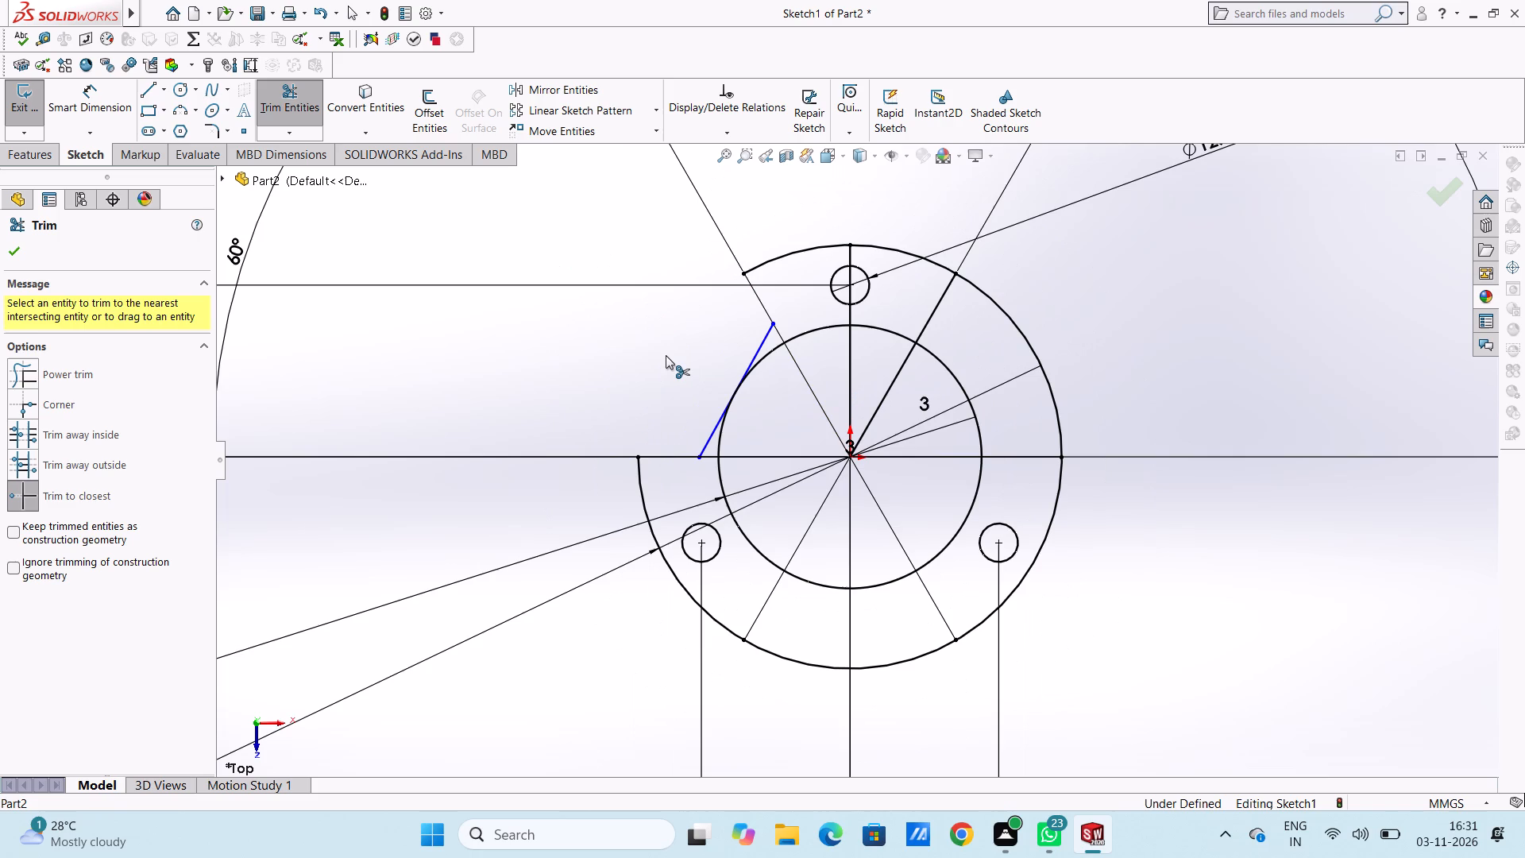
click(765, 362)
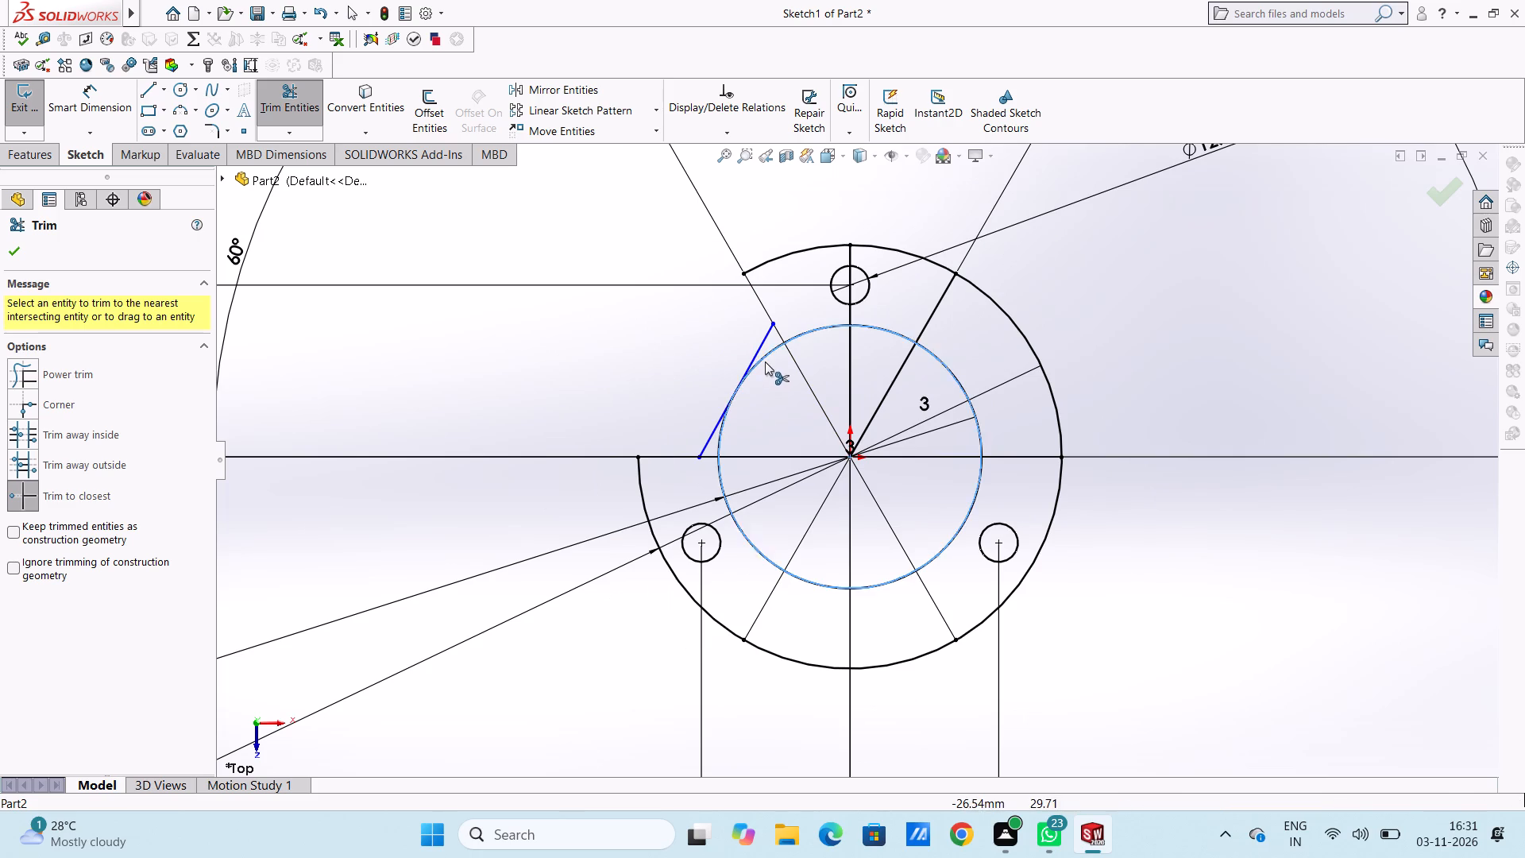
click(718, 439)
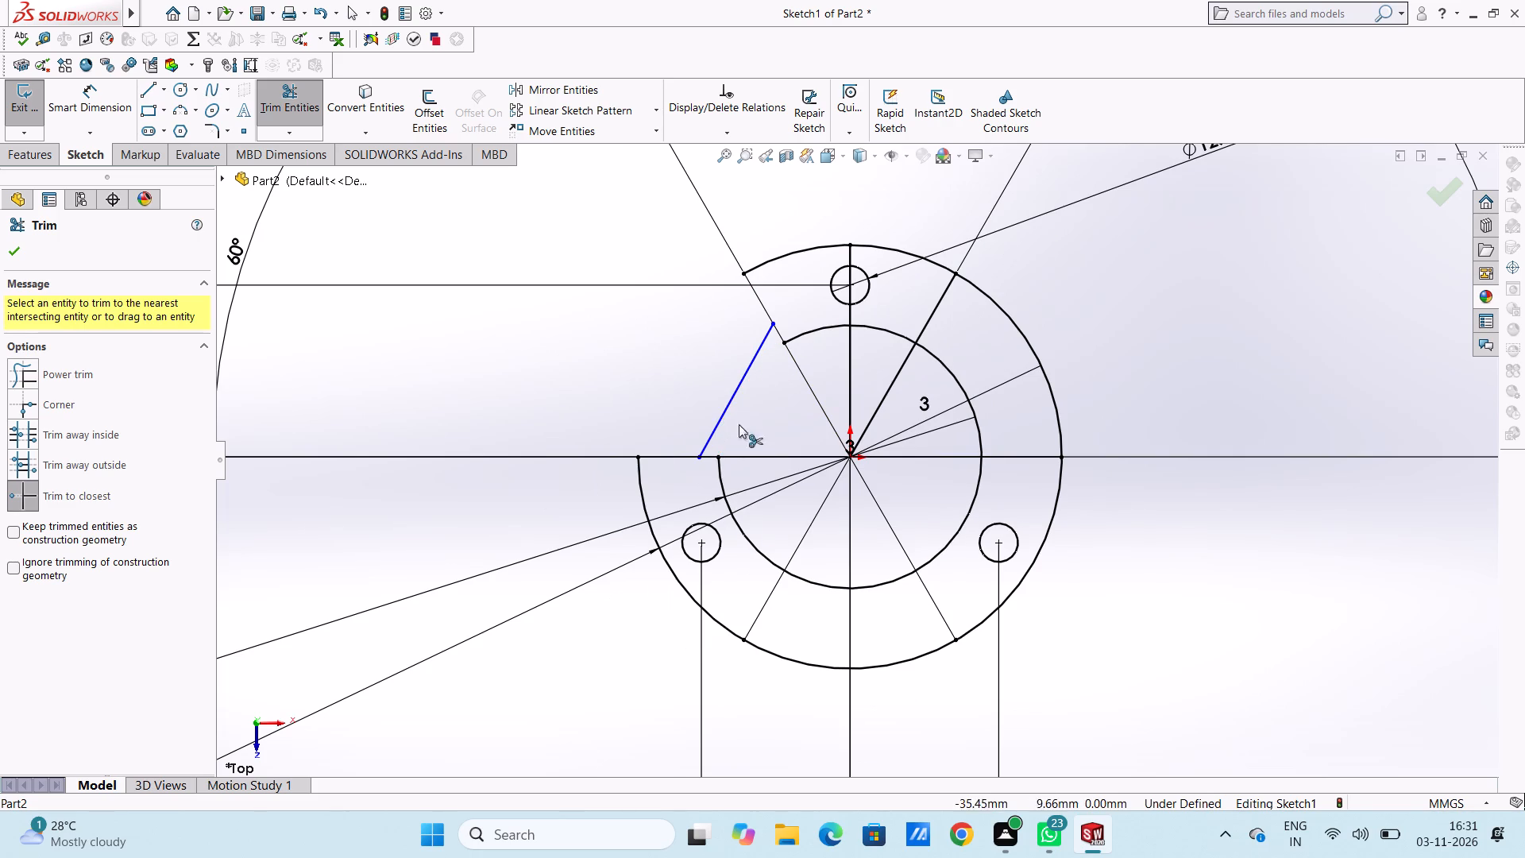
Trim the 82 mm arc between the upper radial lines, the left radial line's portion inside the tangent line, and the vertical line above the origin.
click(809, 328)
click(798, 364)
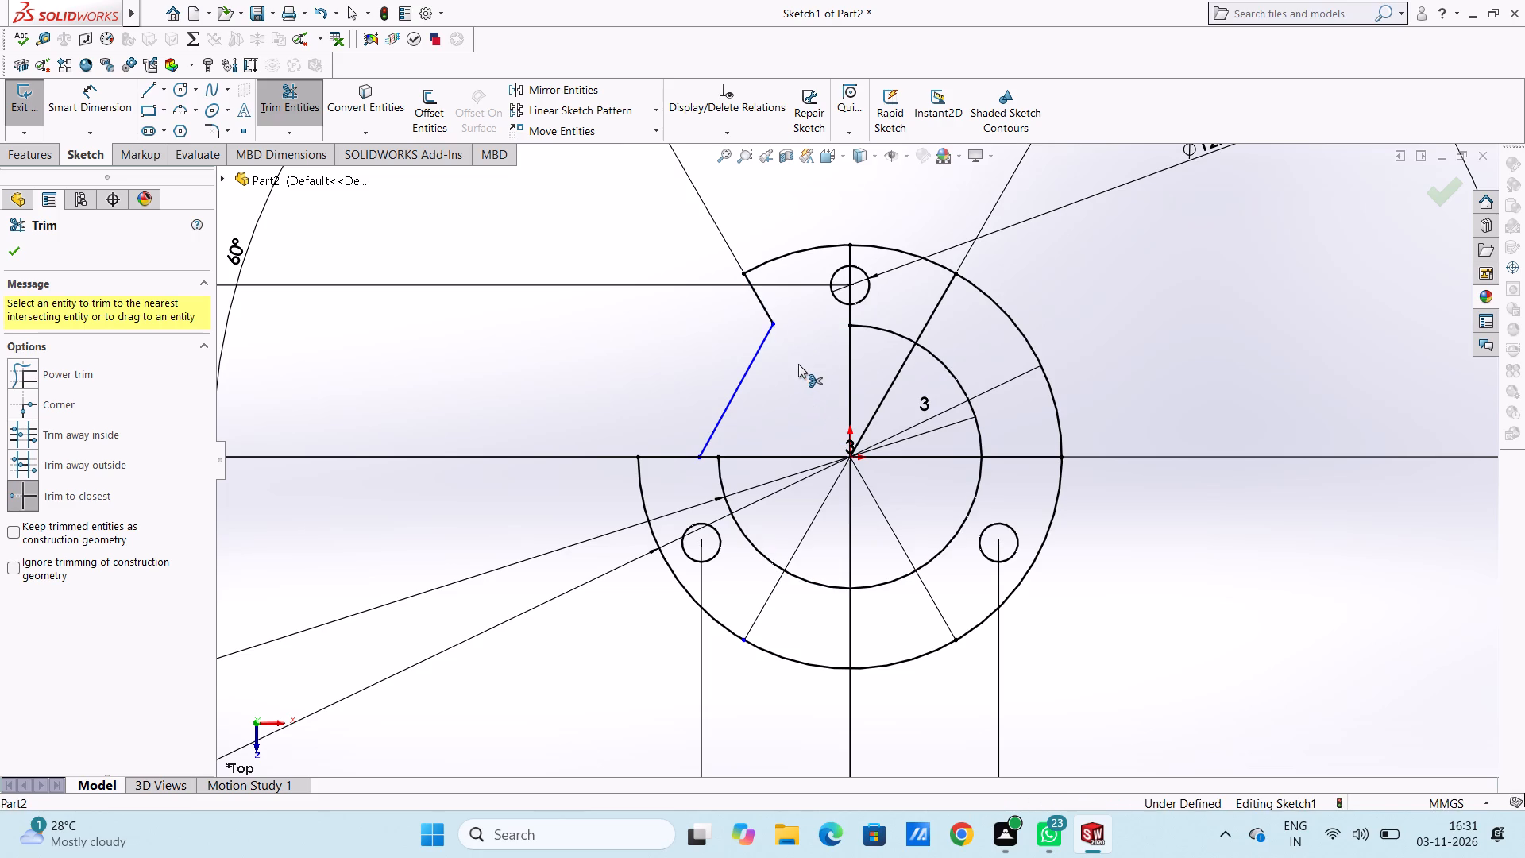
click(849, 357)
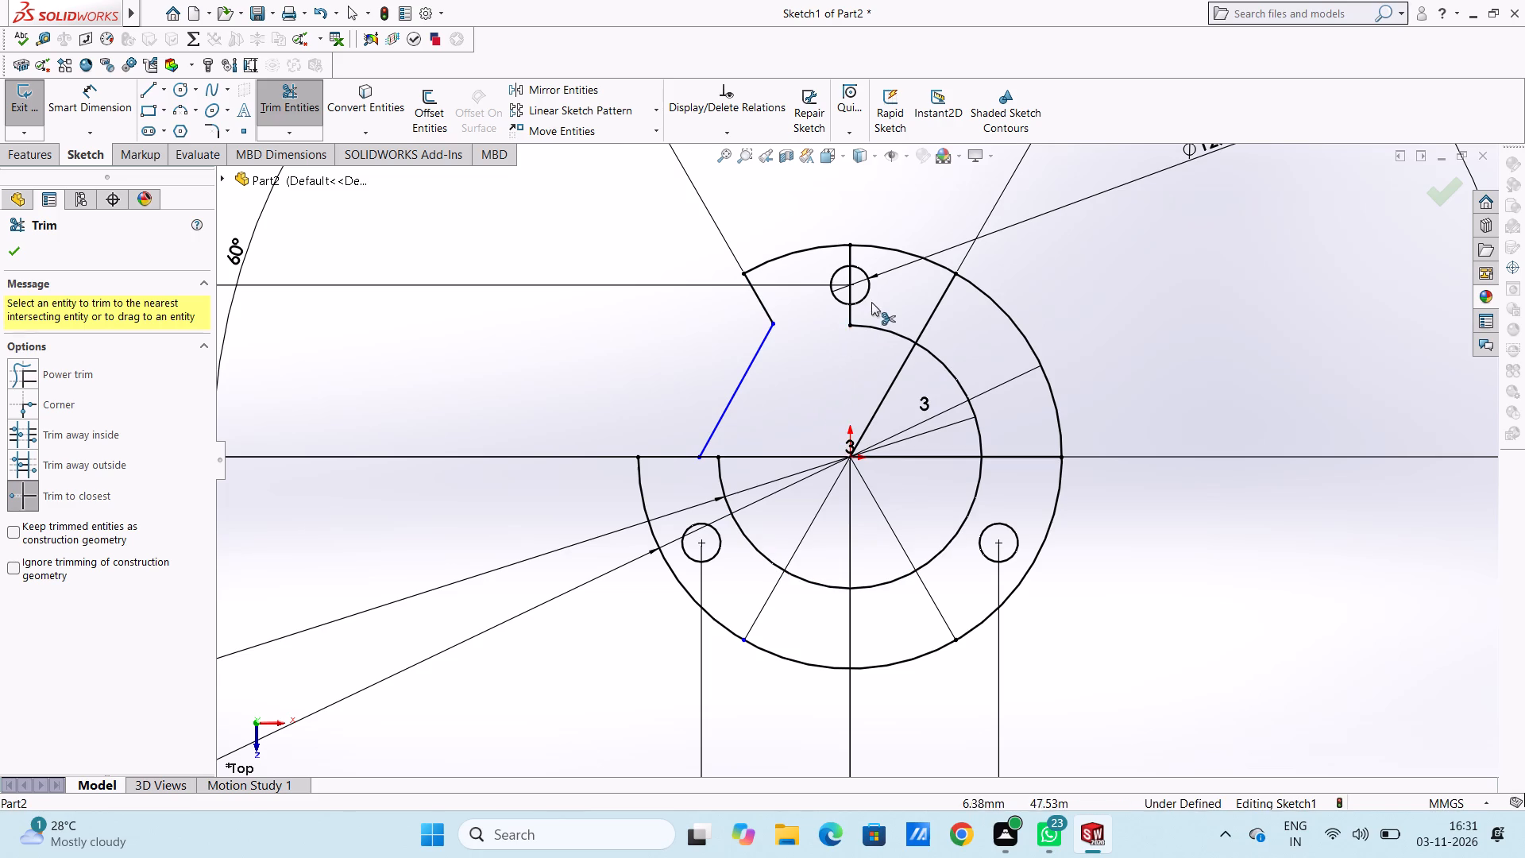
scroll(871, 301, down, 5)
click(827, 242)
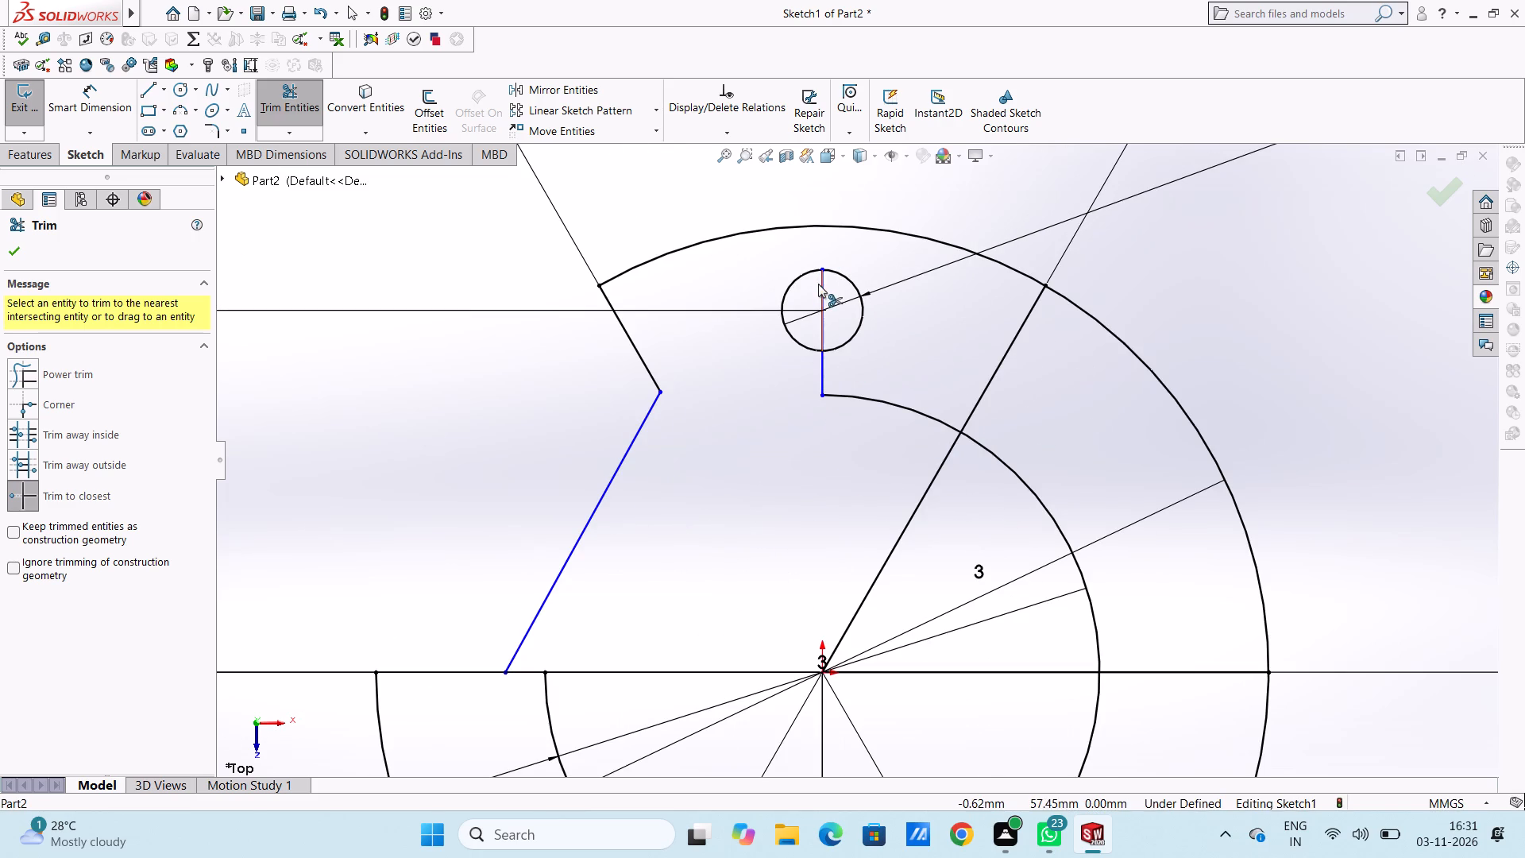
click(827, 288)
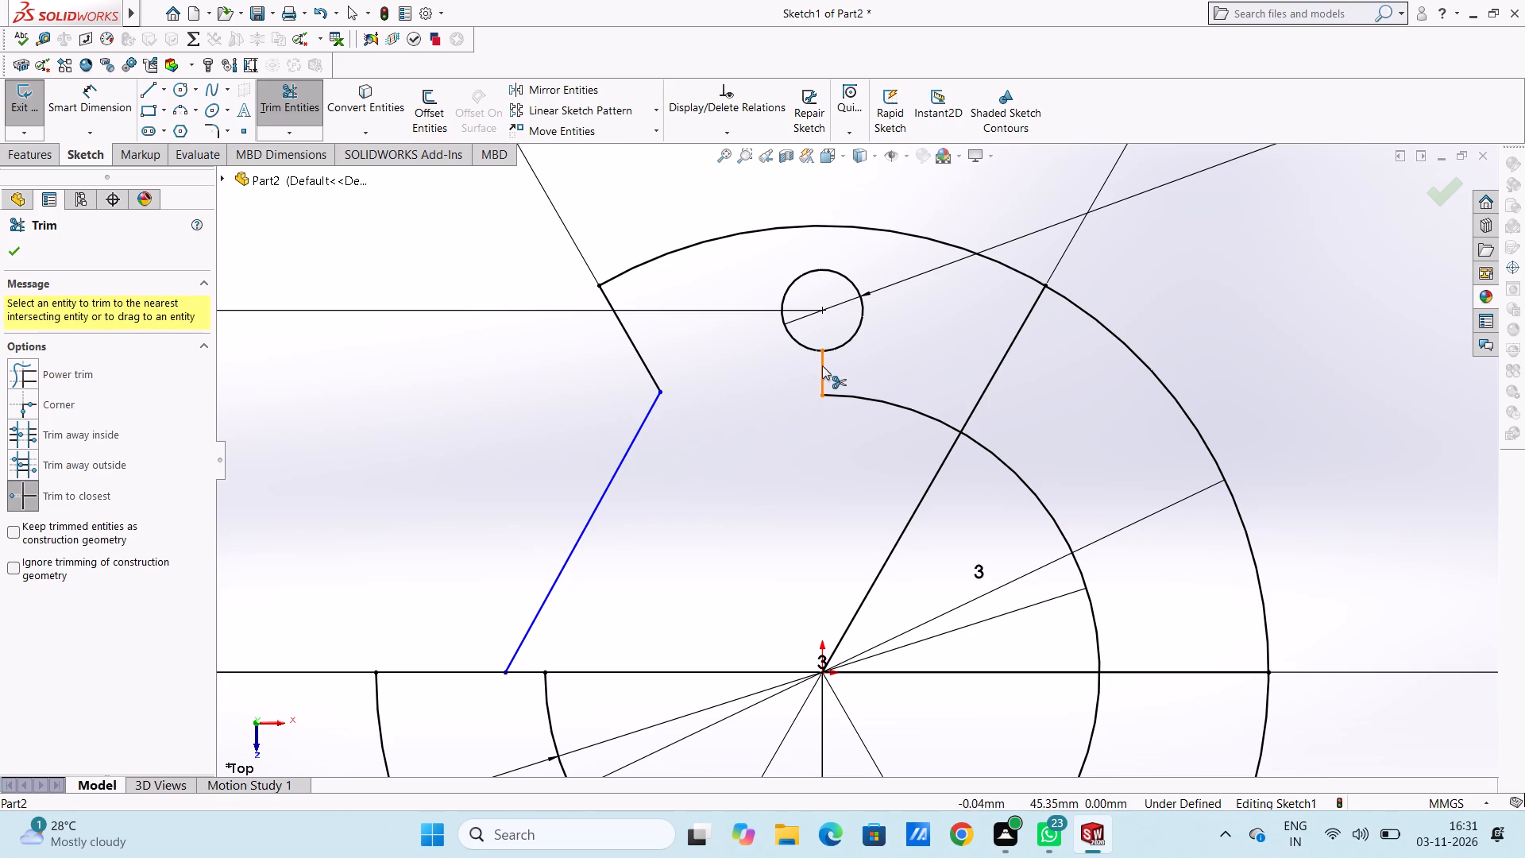
click(822, 365)
click(840, 393)
scroll(840, 393, up, 5)
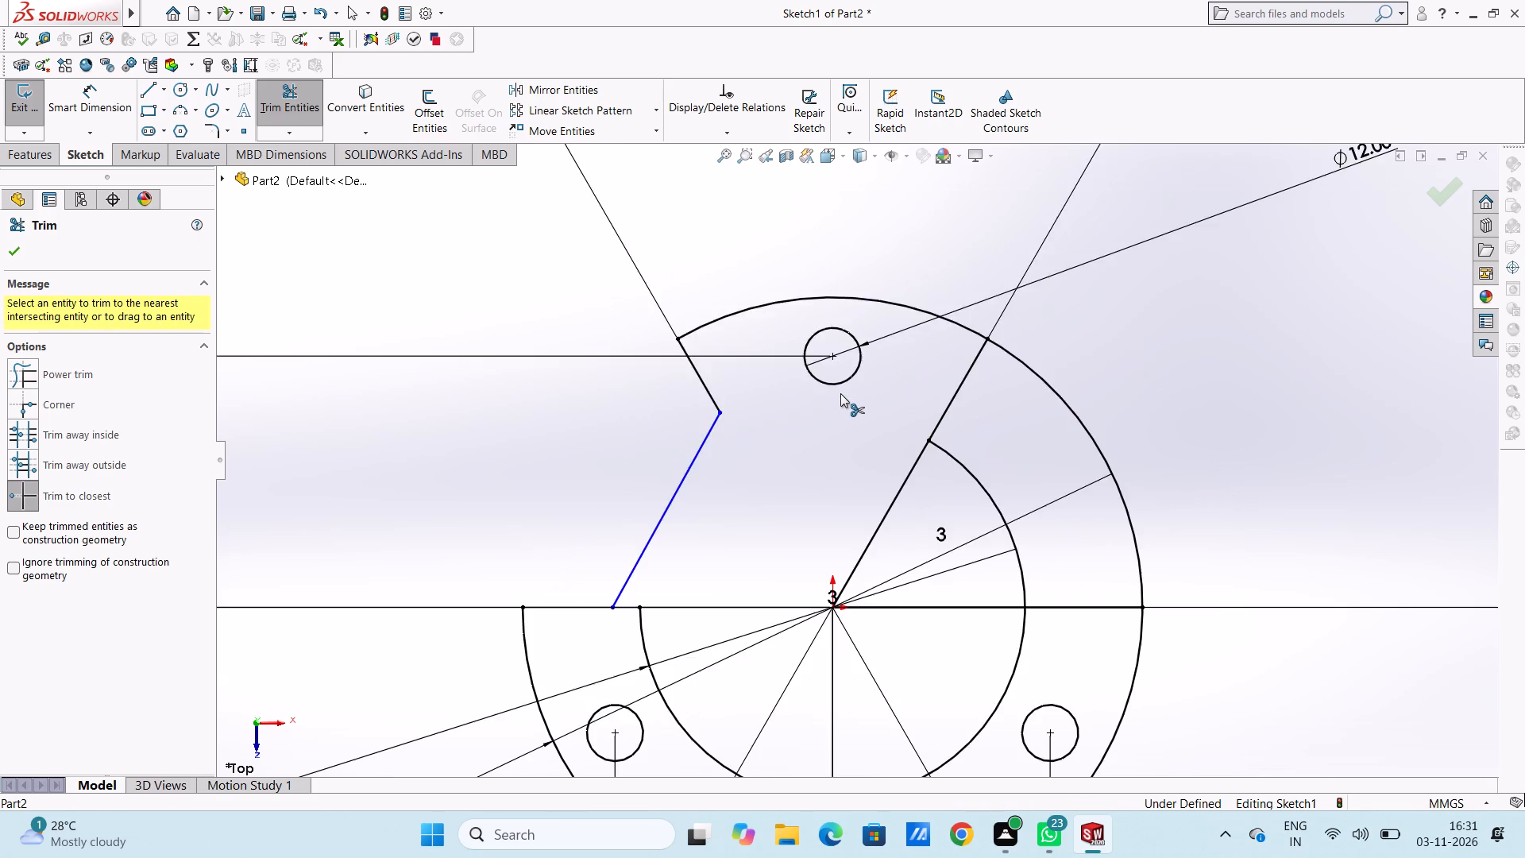
scroll(840, 393, up, 5)
scroll(846, 540, down, 2)
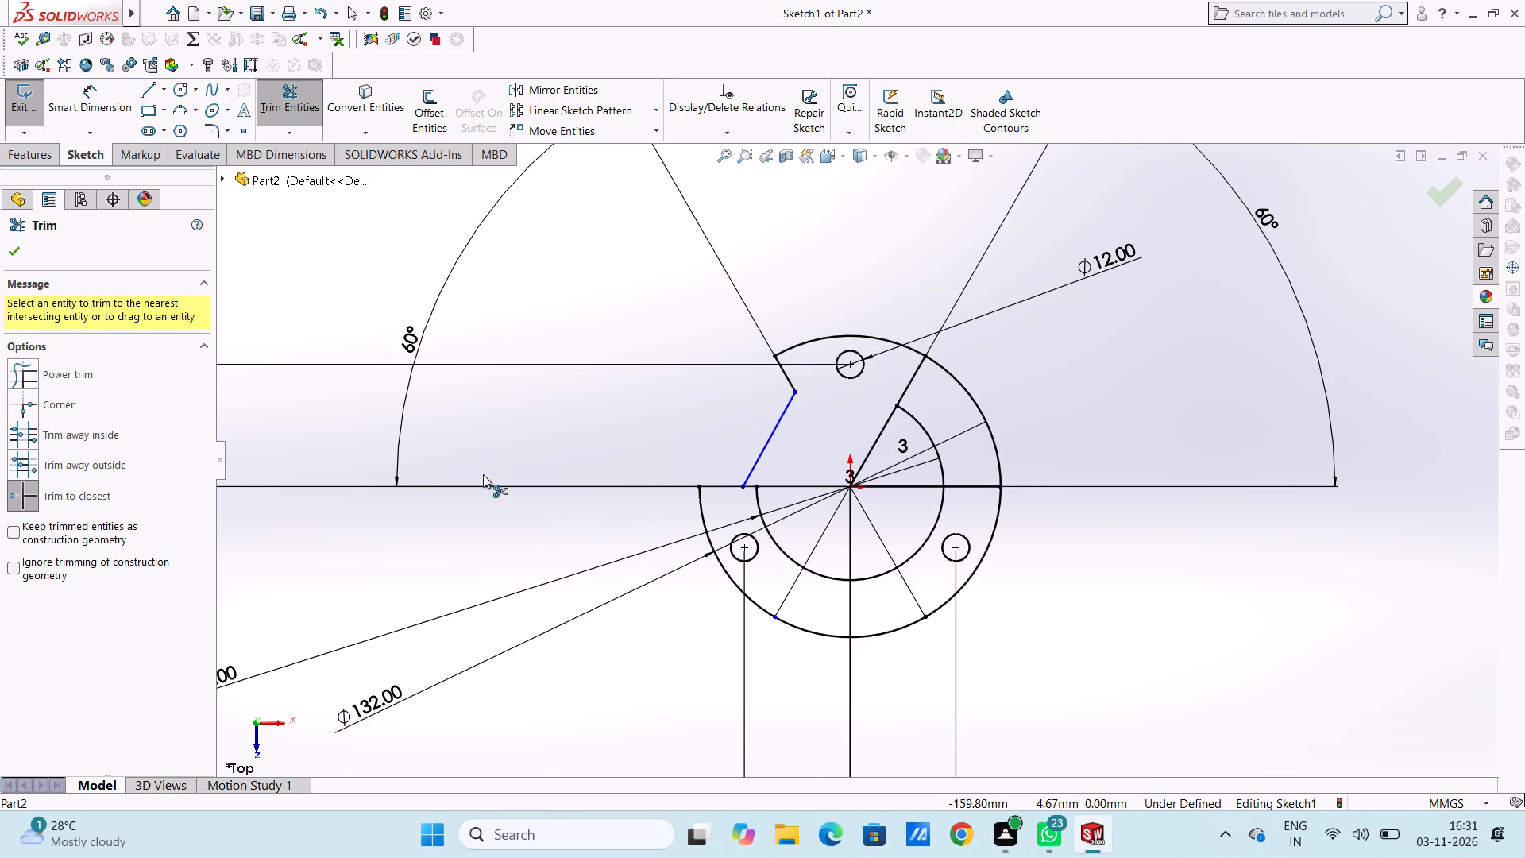
click(23, 249)
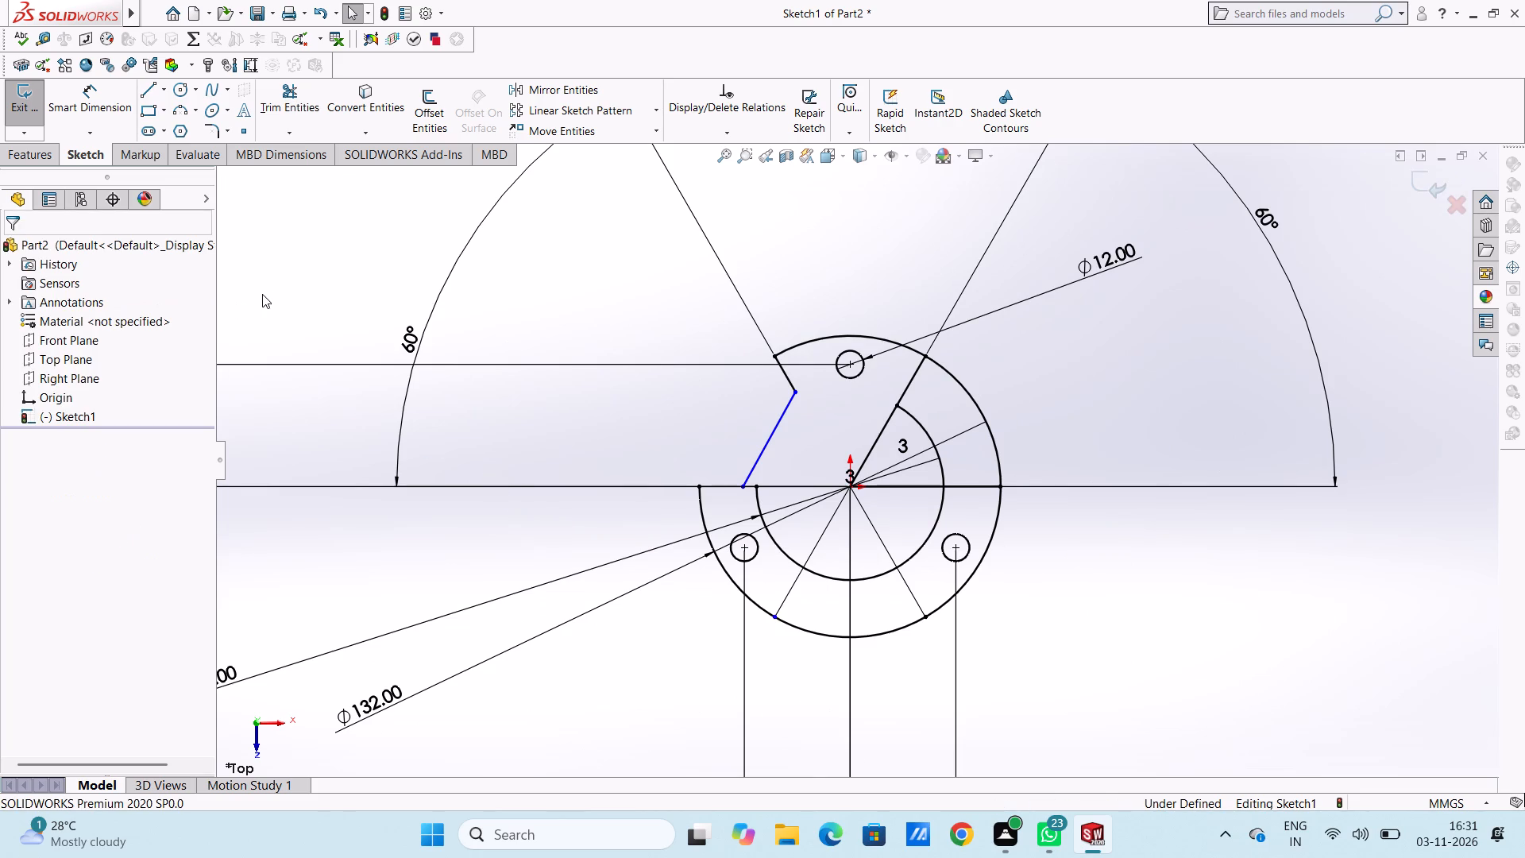
click(267, 292)
Sketch a nearly horizontal line about 47 mm long between the two lower radial lines, at the bottom of the 82 mm circle.
click(147, 92)
scroll(800, 524, down, 3)
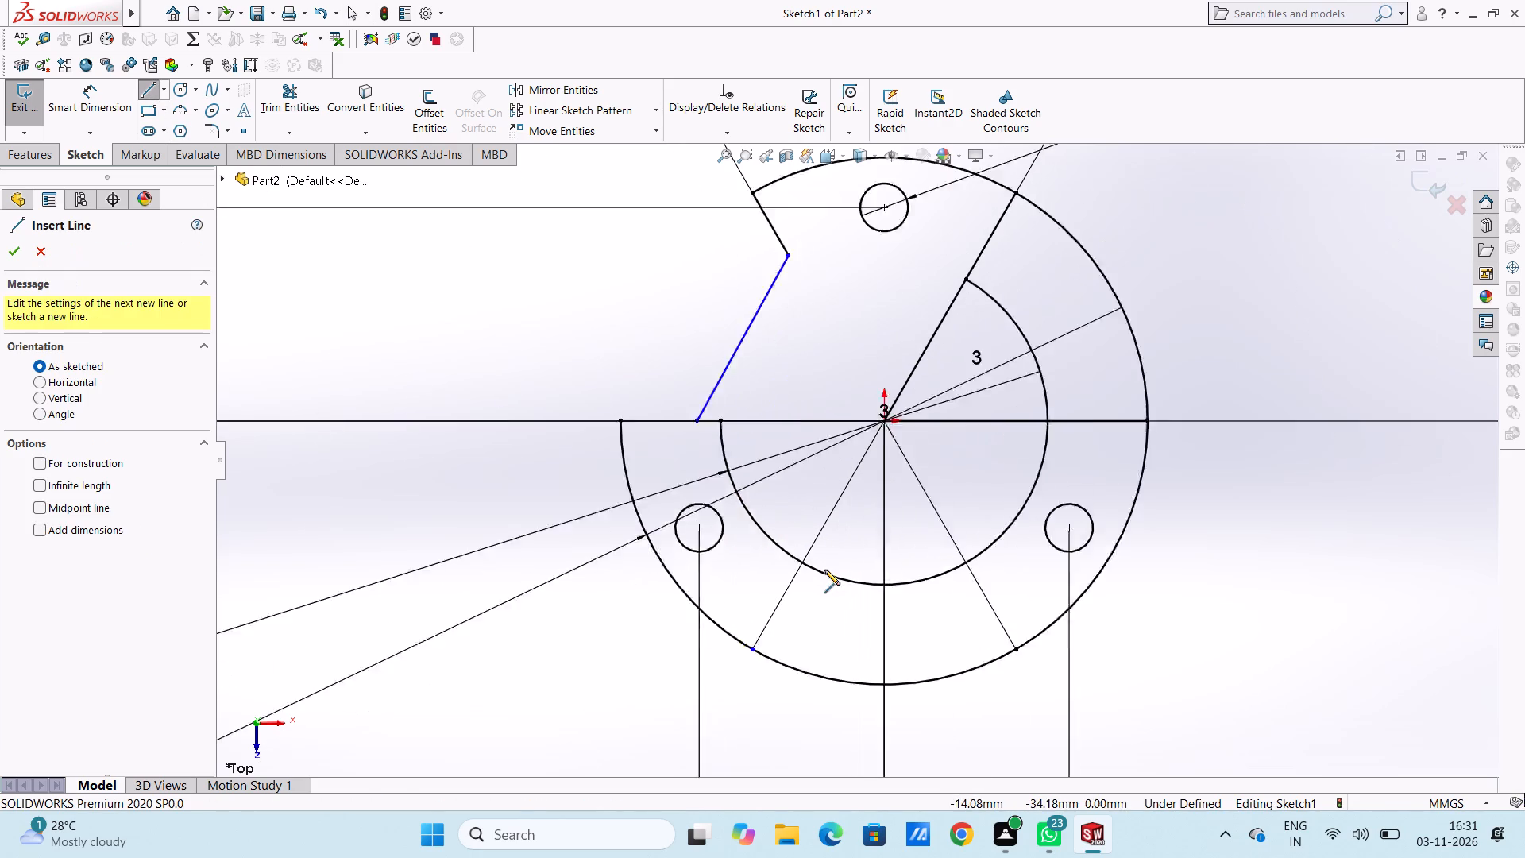
scroll(824, 570, down, 1)
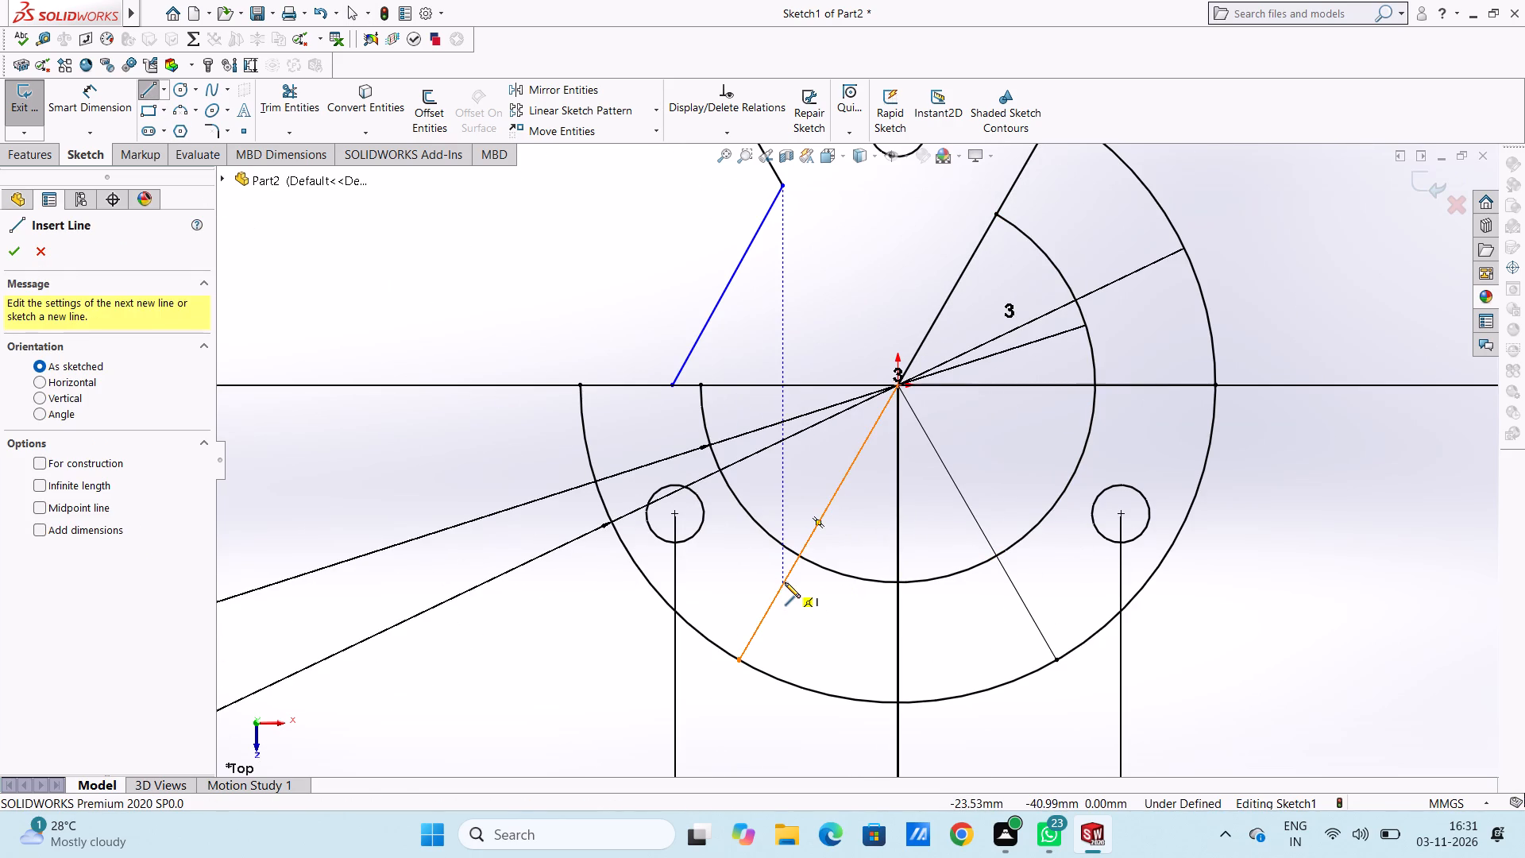
click(785, 582)
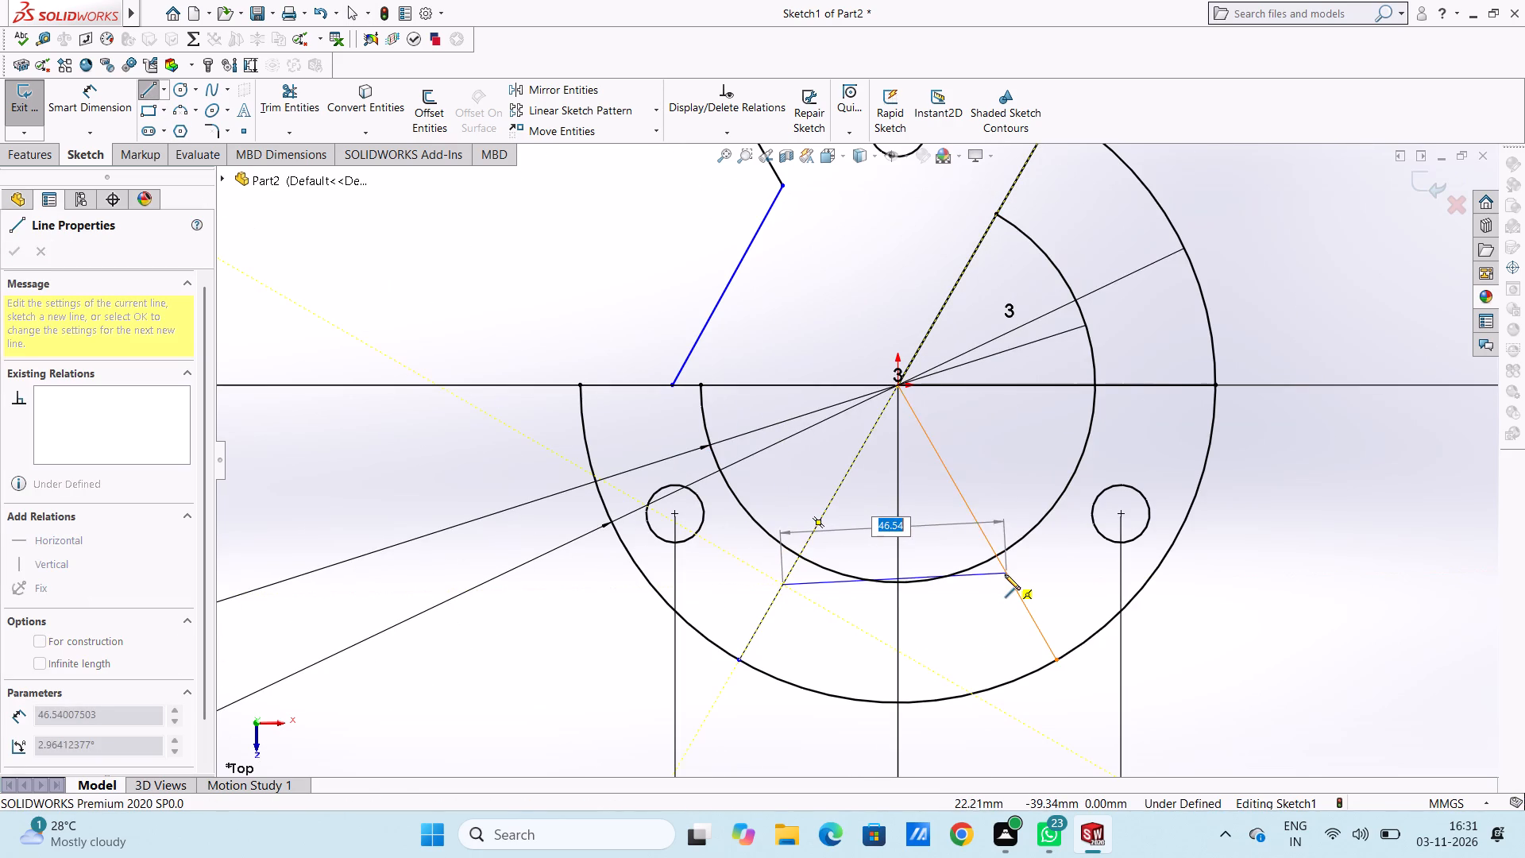
click(1008, 580)
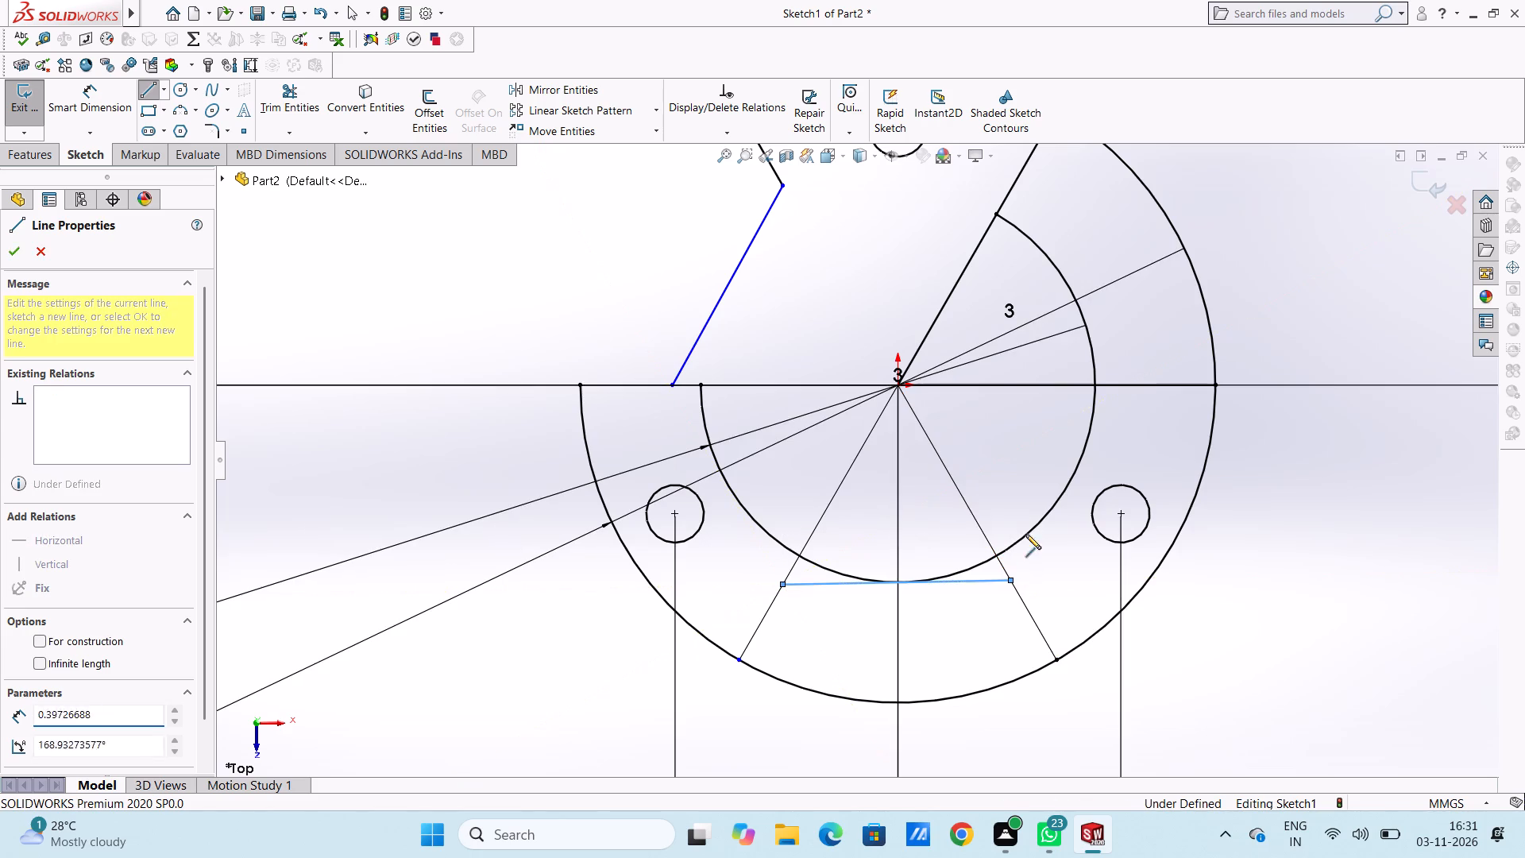
right_click(1015, 425)
click(1032, 443)
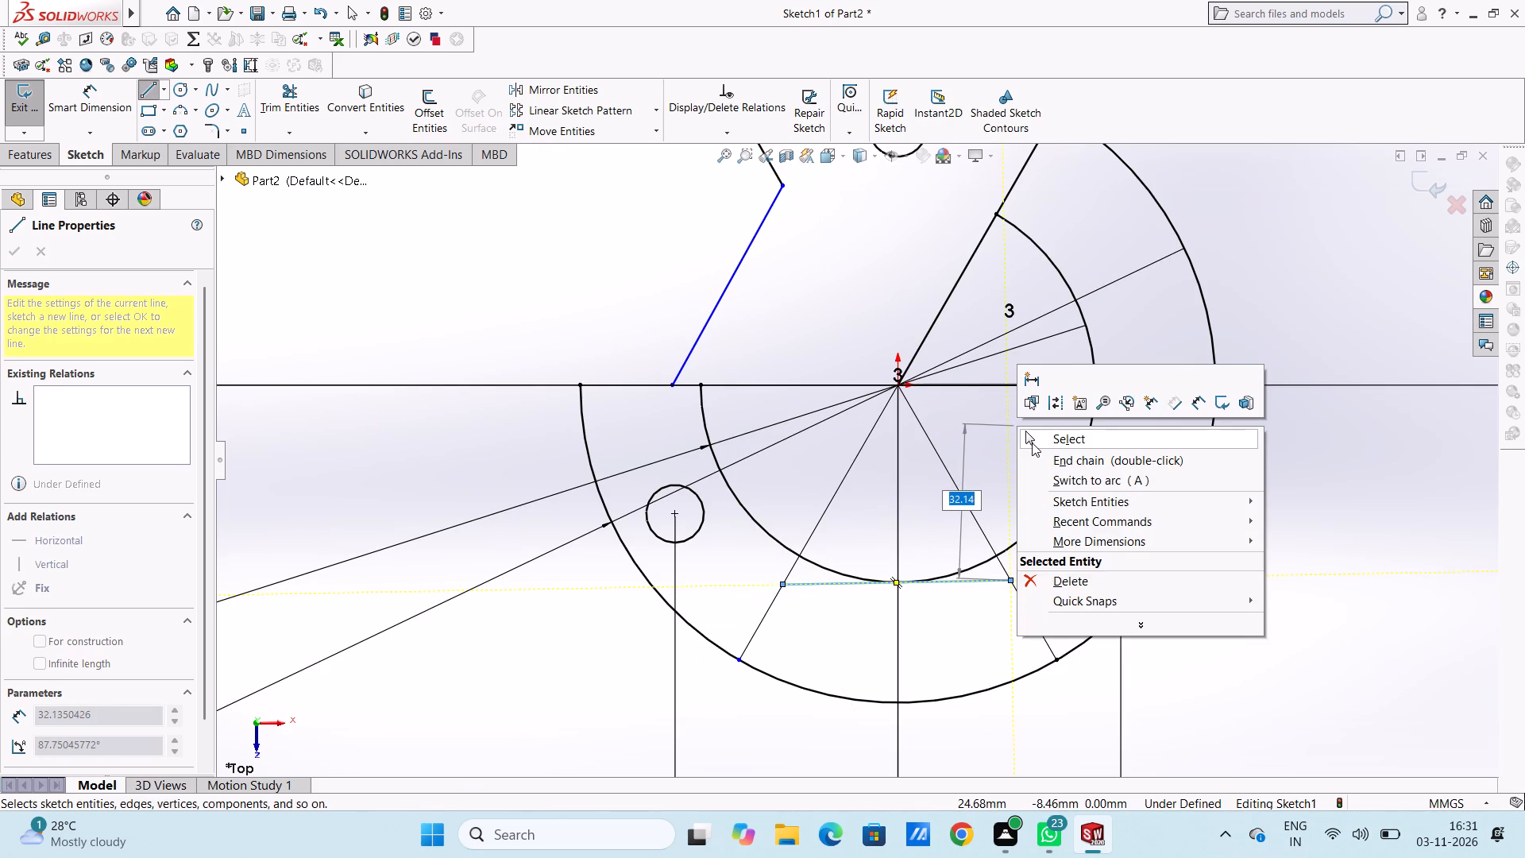
click(1032, 443)
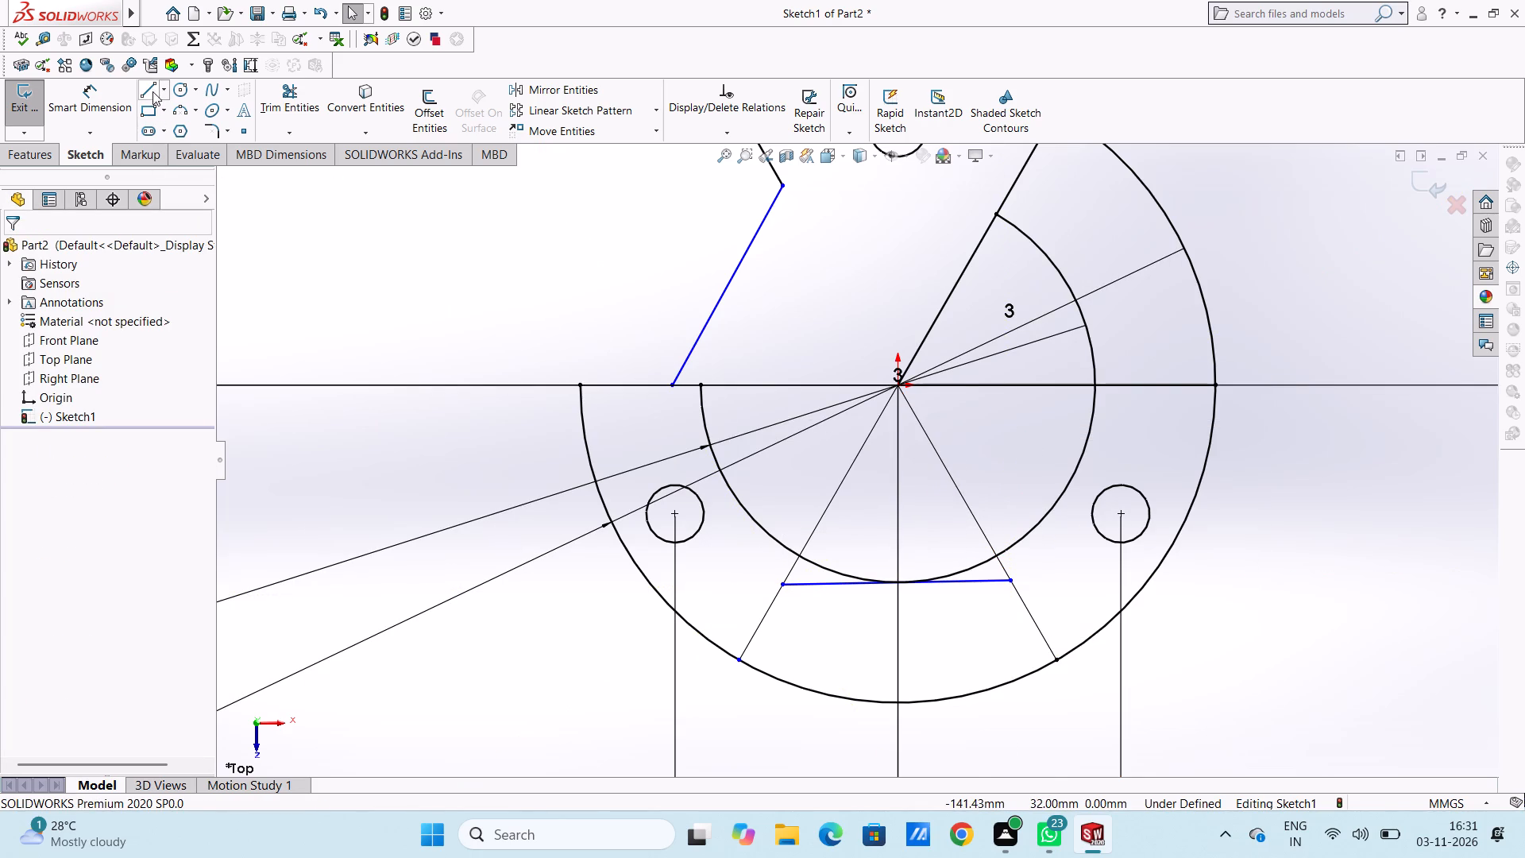
Sketch a slanted line about 47 mm long from the upper-right radial line down to the horizontal line, near the 82 mm circle.
click(149, 87)
scroll(996, 271, up, 4)
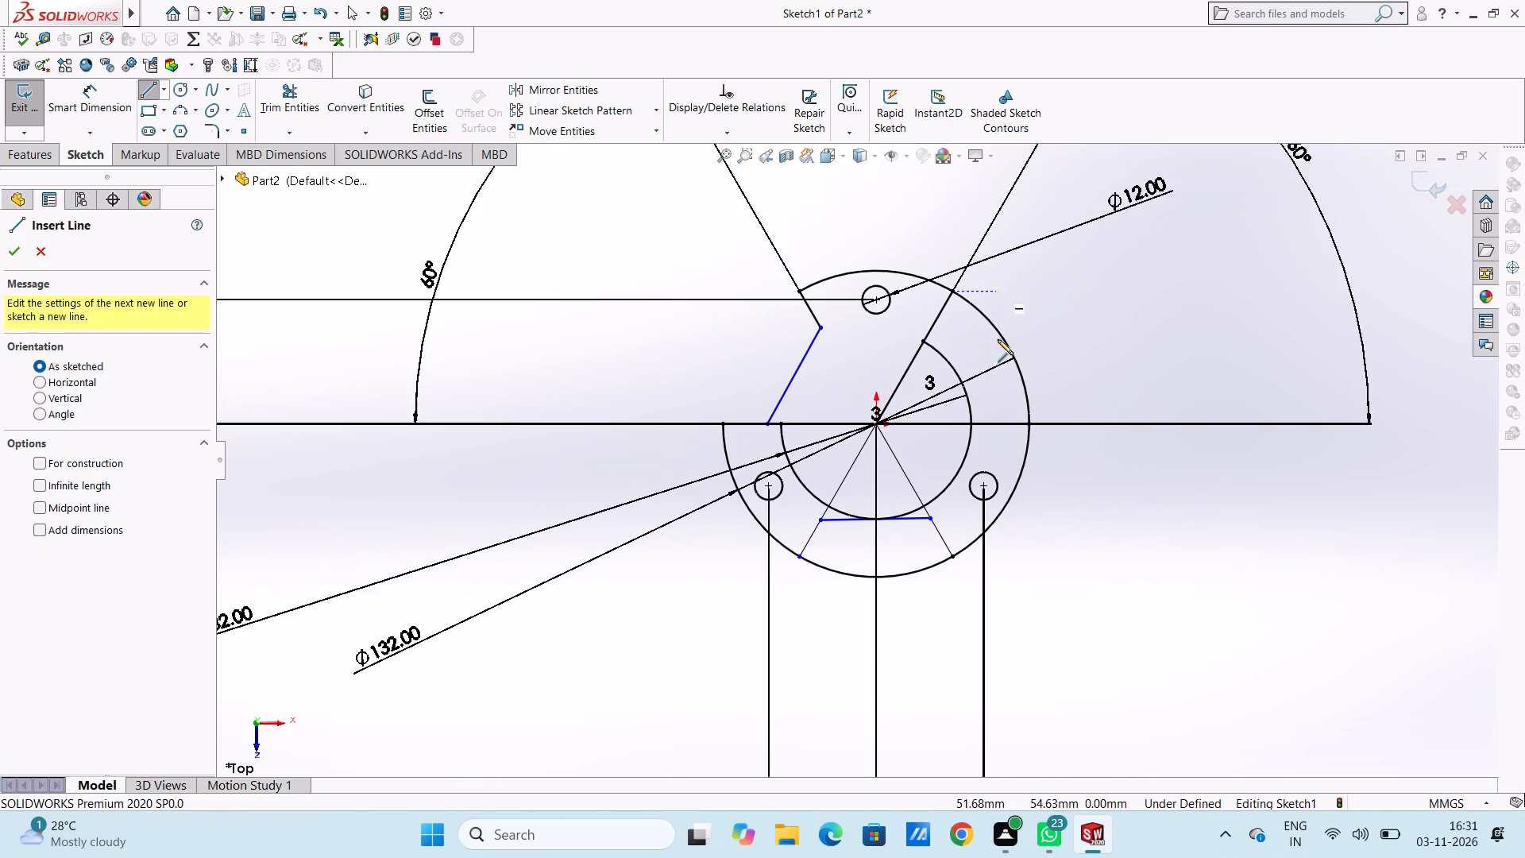
click(934, 325)
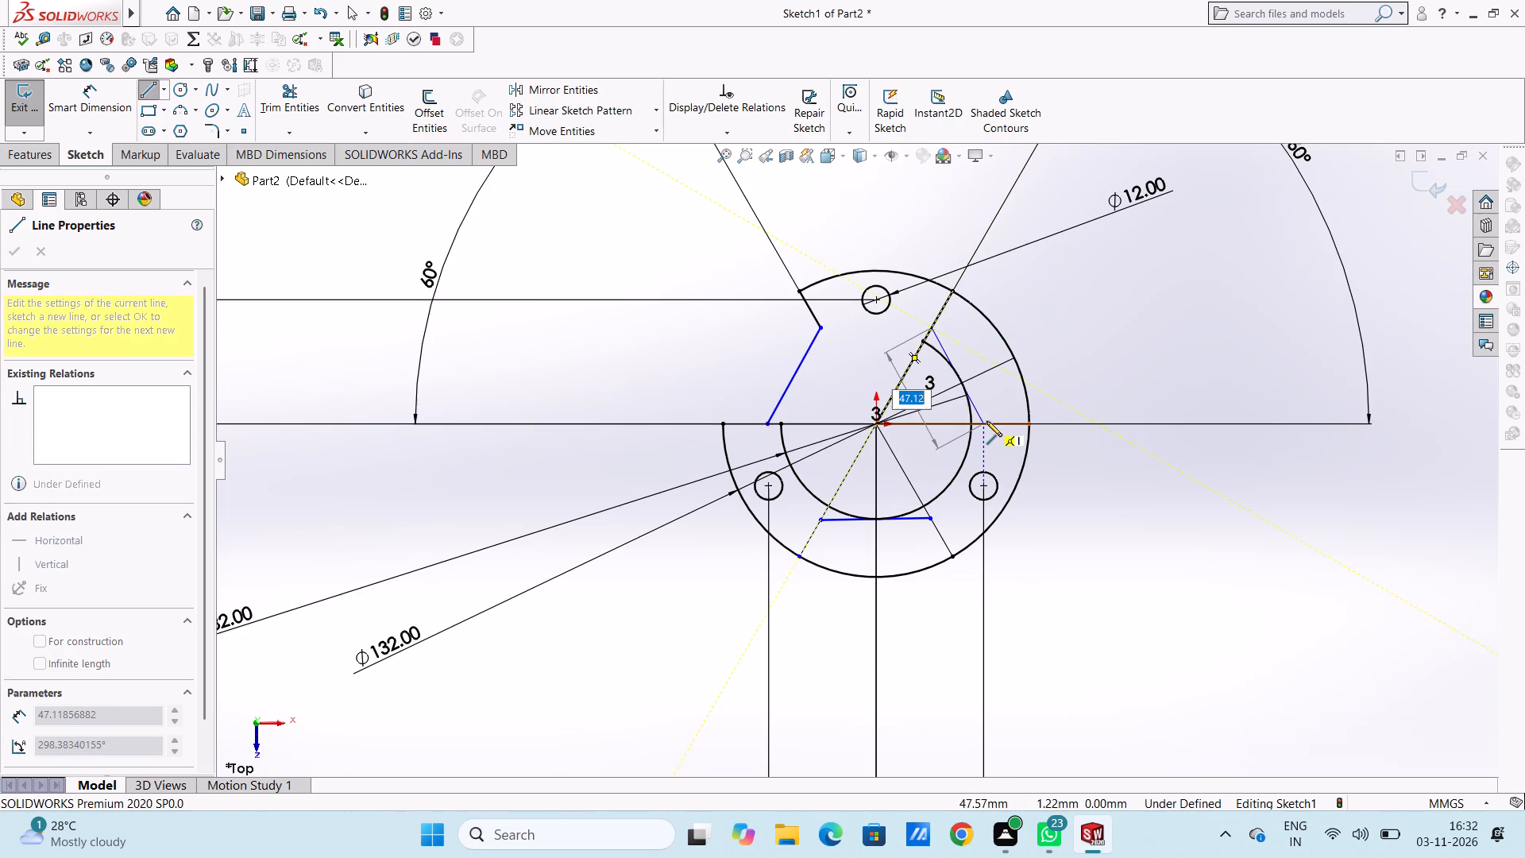
click(986, 421)
right_click(1079, 302)
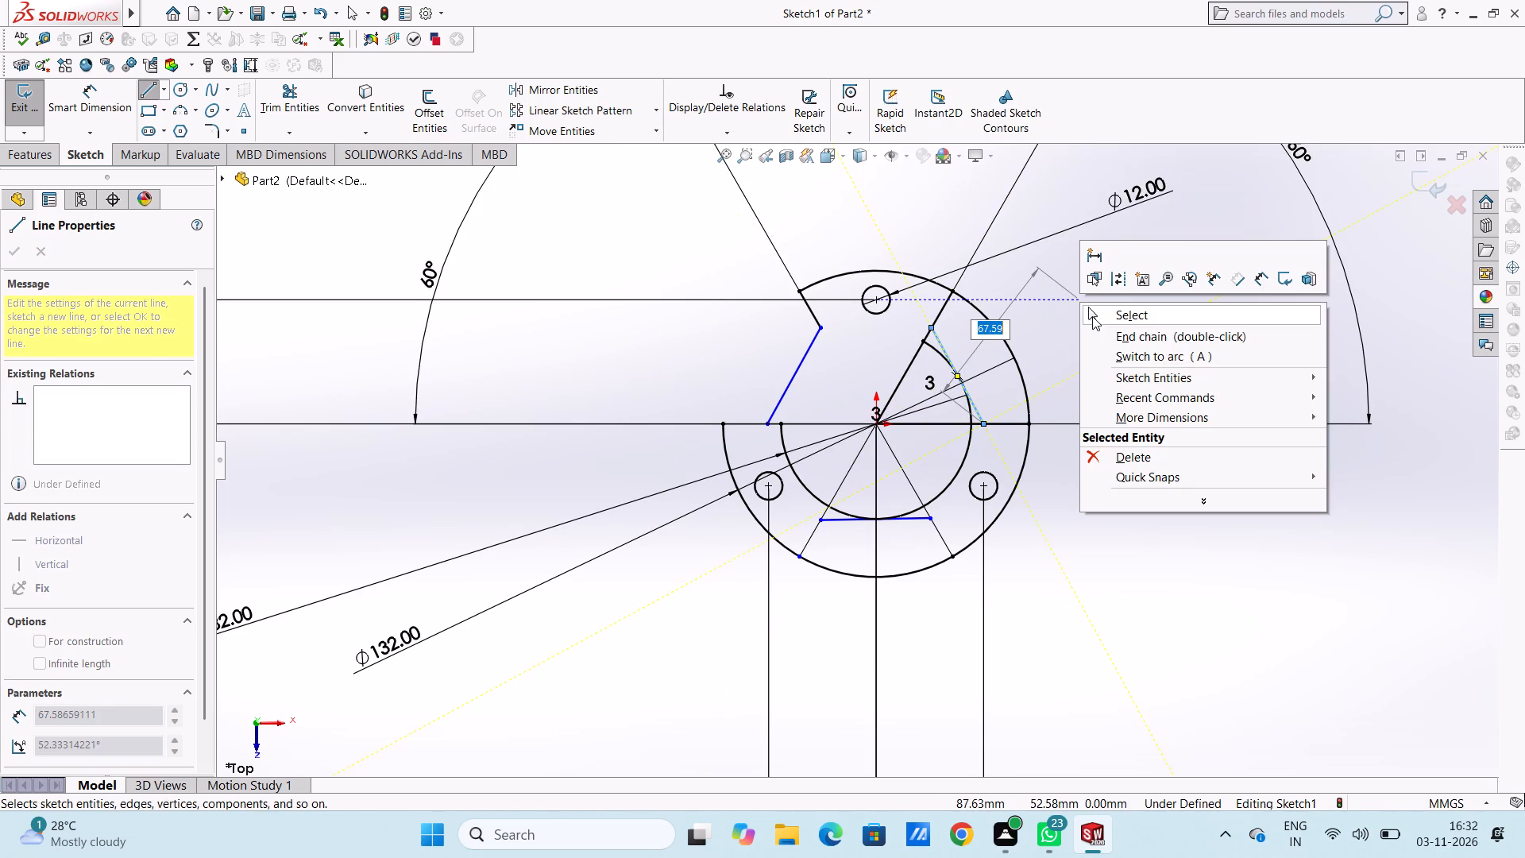
click(1092, 316)
click(1063, 355)
Add a Tangent relation between the lower line and the 82 mm circle.
scroll(901, 523, down, 2)
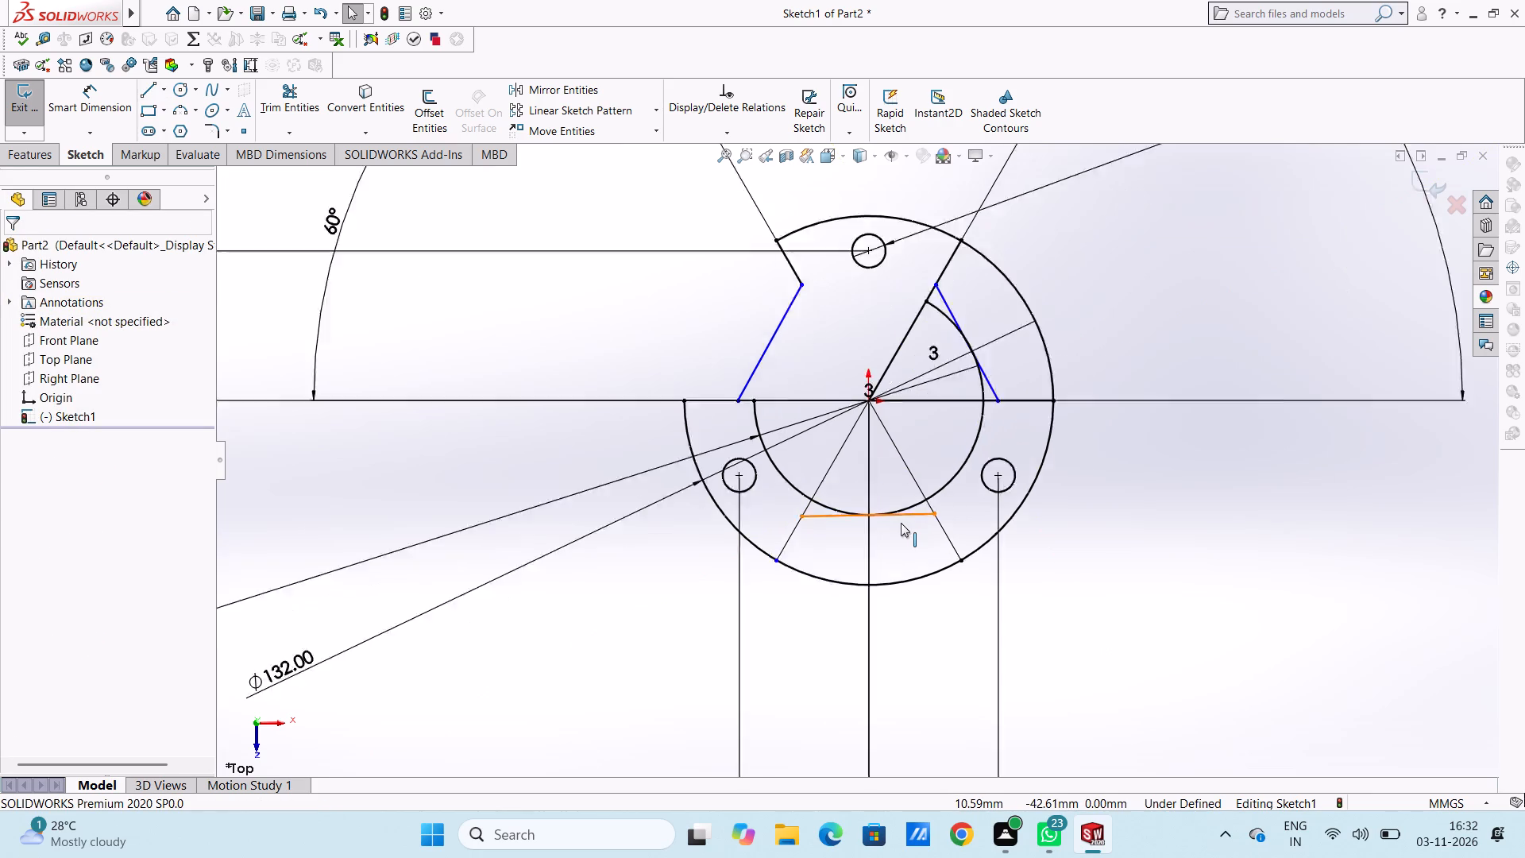
scroll(901, 523, down, 3)
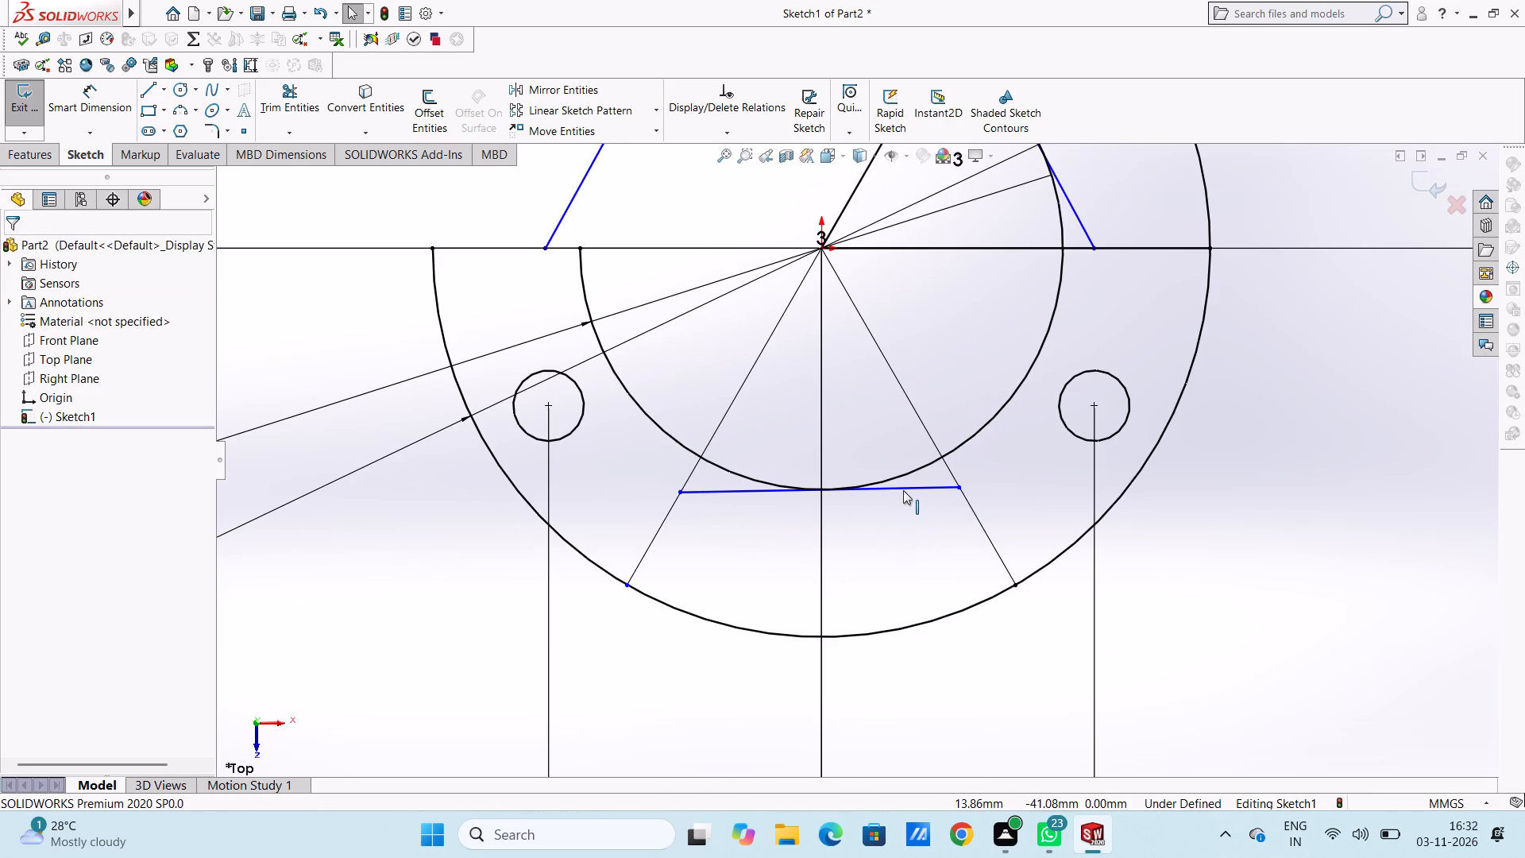
click(903, 490)
ctrl+click(896, 479)
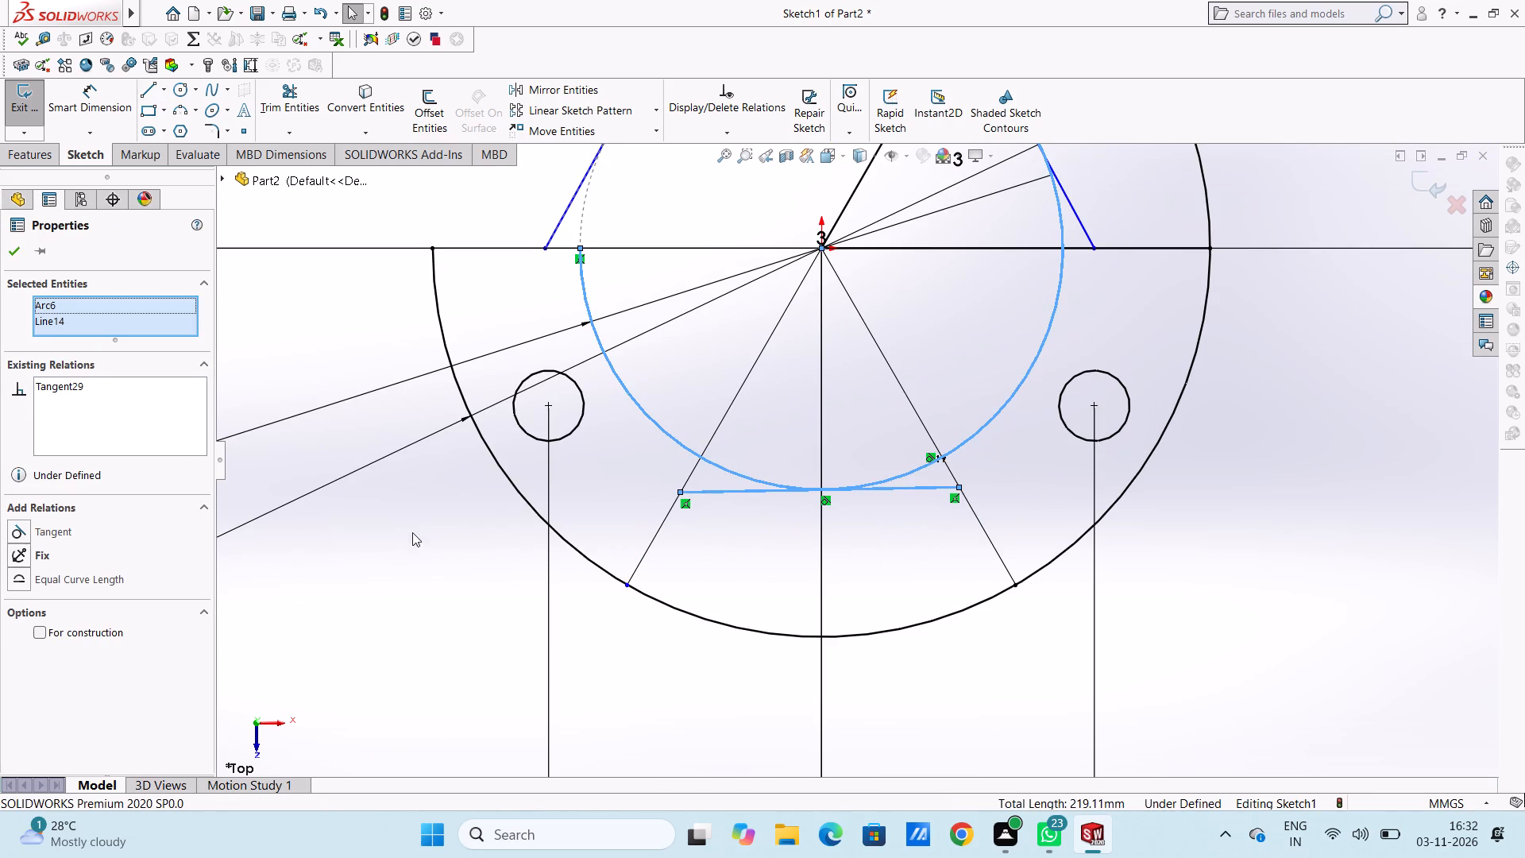
click(17, 530)
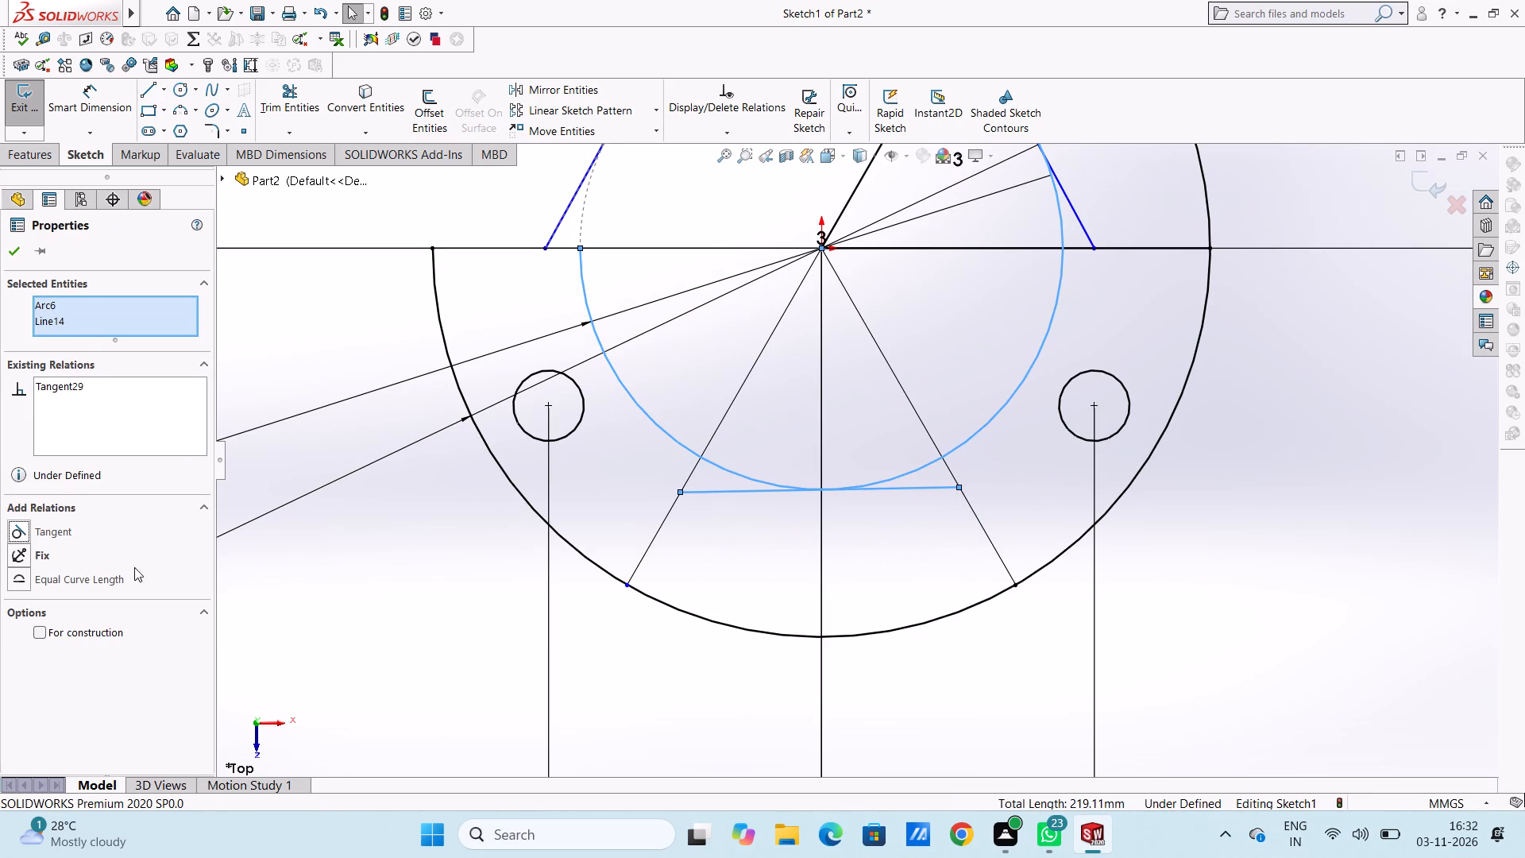
click(340, 620)
Add a Tangent relation between the right slanted line and the 82 mm circle.
scroll(717, 461, up, 5)
scroll(878, 381, down, 3)
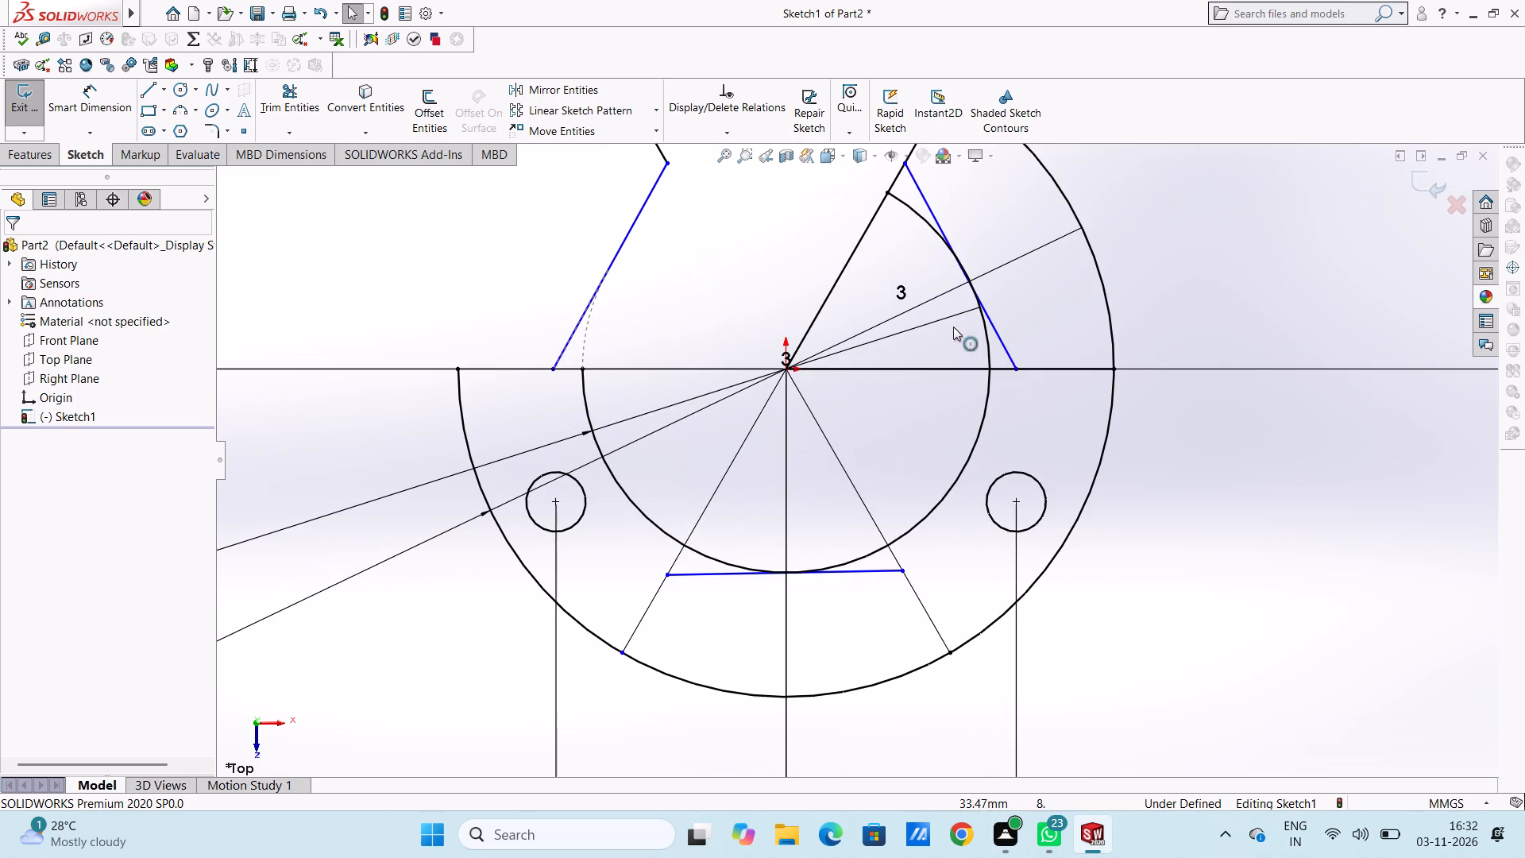
click(1002, 349)
ctrl+click(988, 355)
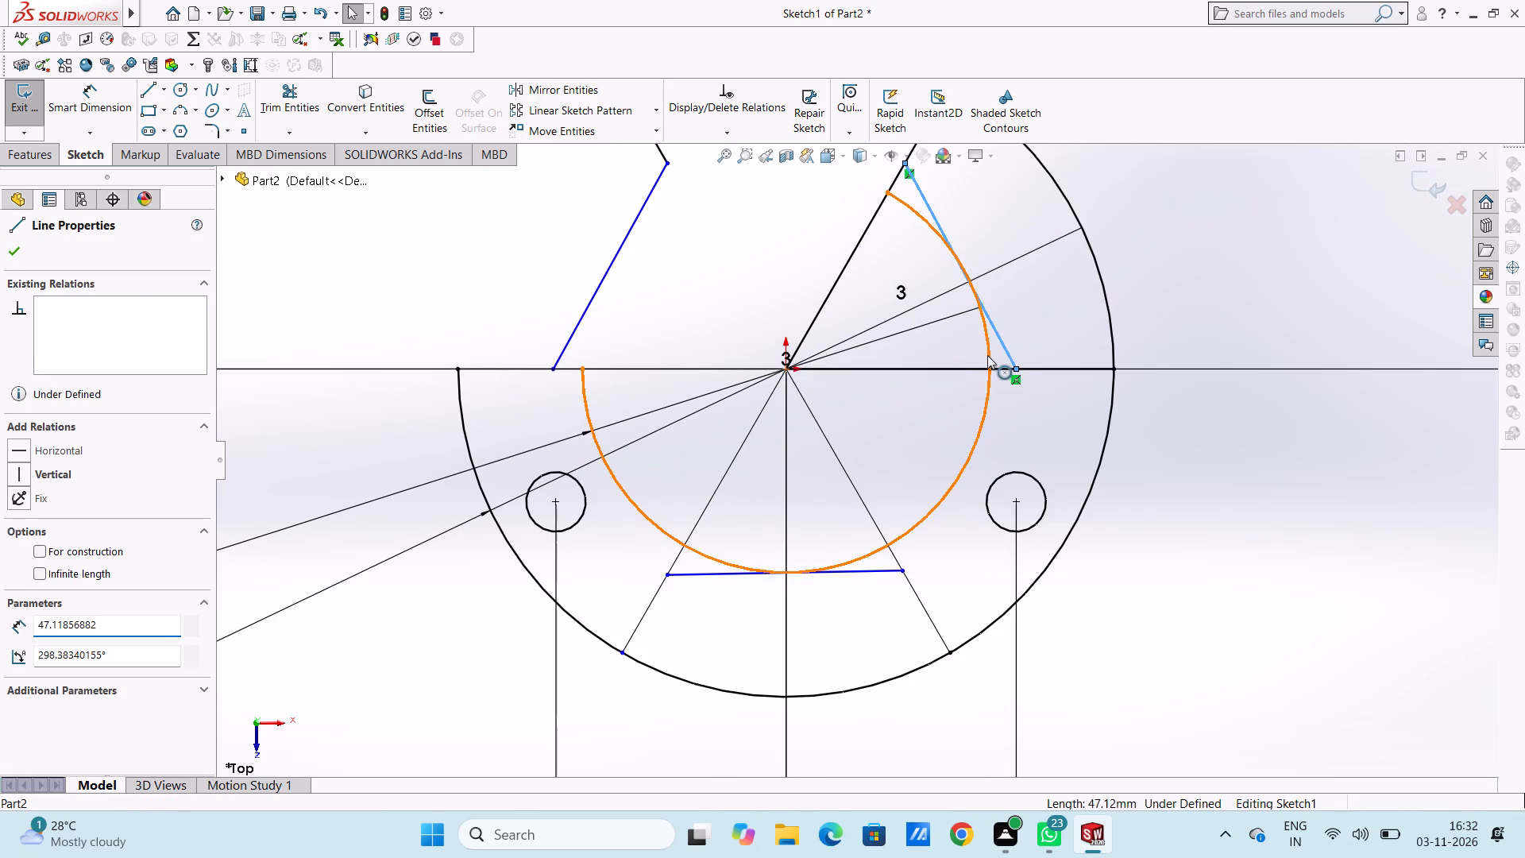
click(52, 529)
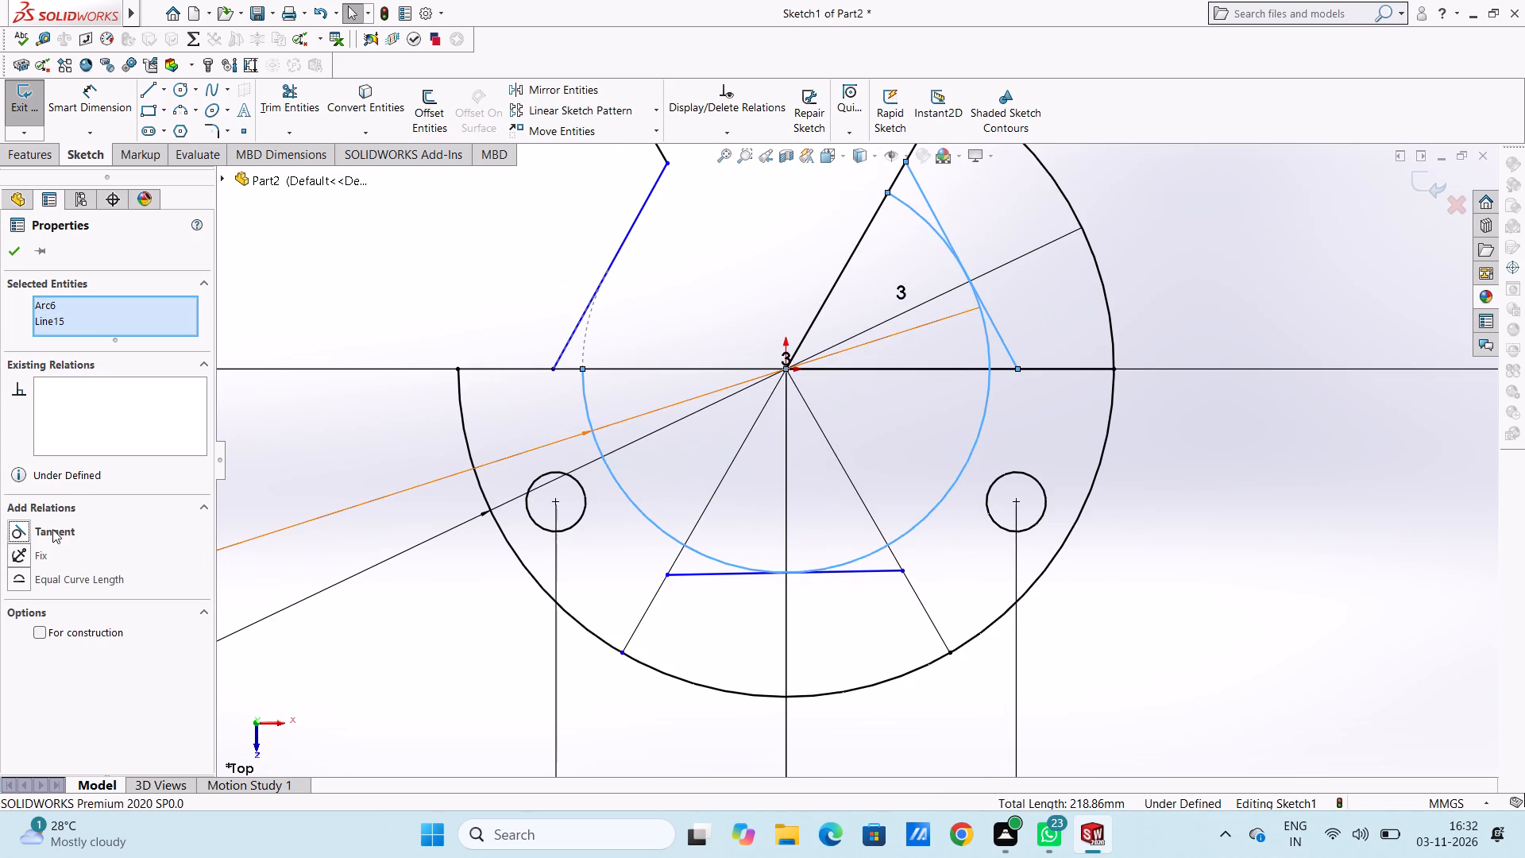
click(334, 444)
Trim the upper-right radial line inside the tangent line, plus the 82 mm and 132 mm arcs between that radial line and the horizontal line.
scroll(361, 443, up, 5)
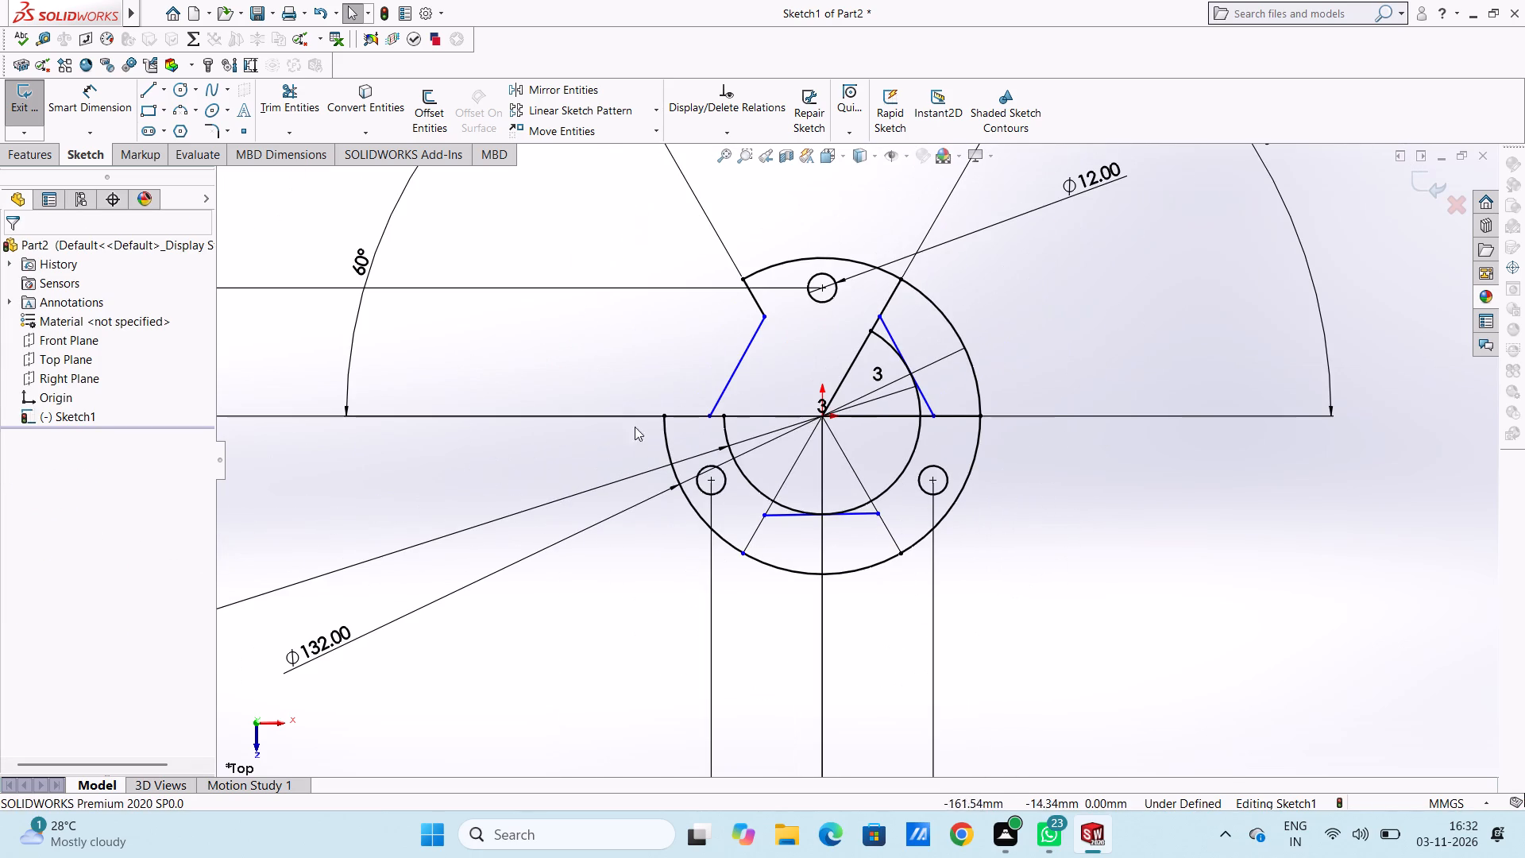
click(298, 102)
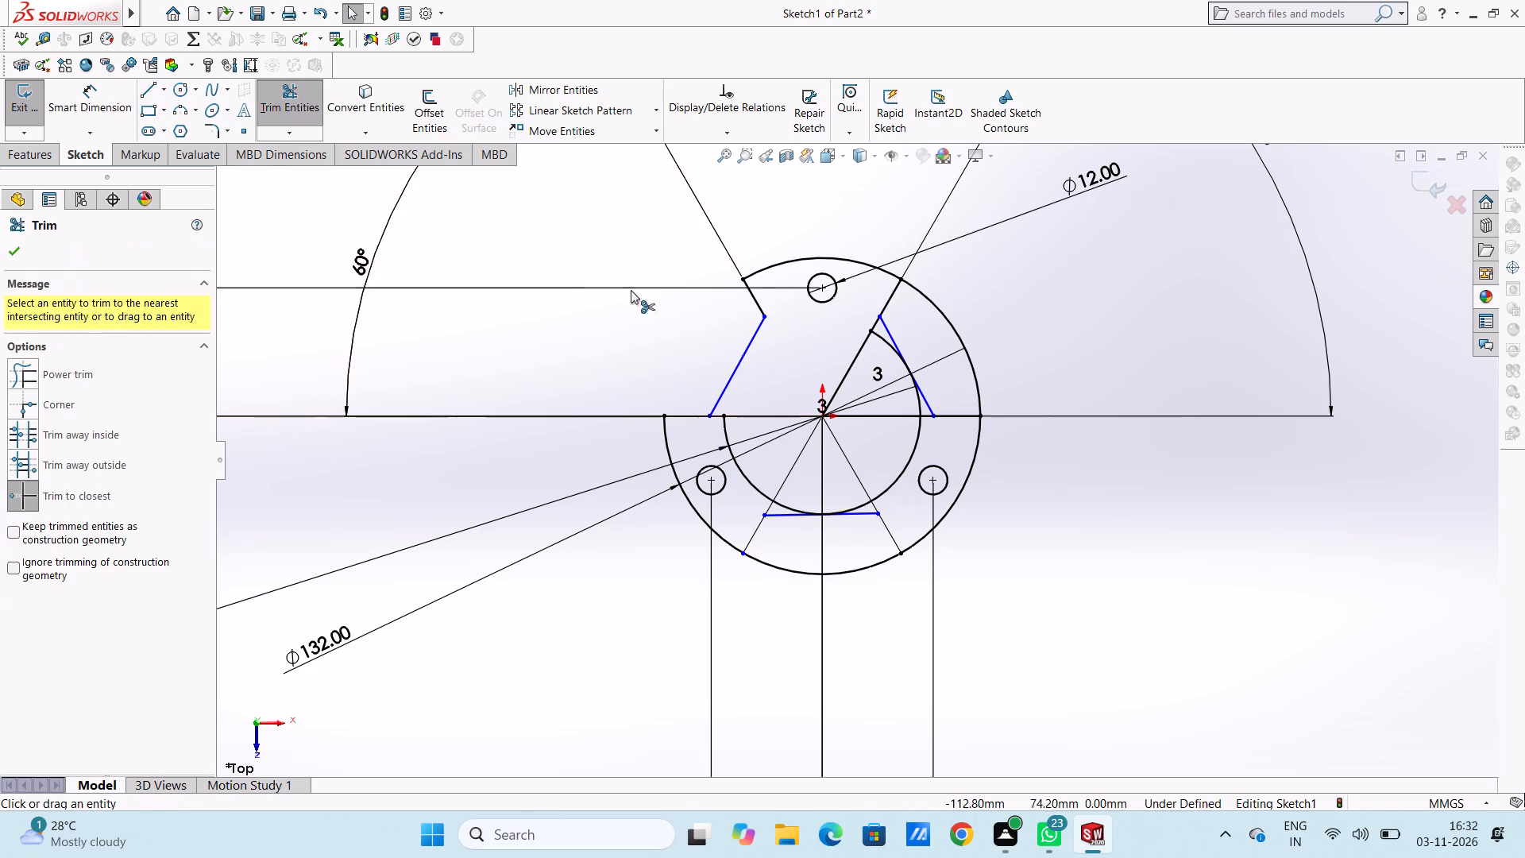
scroll(909, 351, down, 4)
click(757, 442)
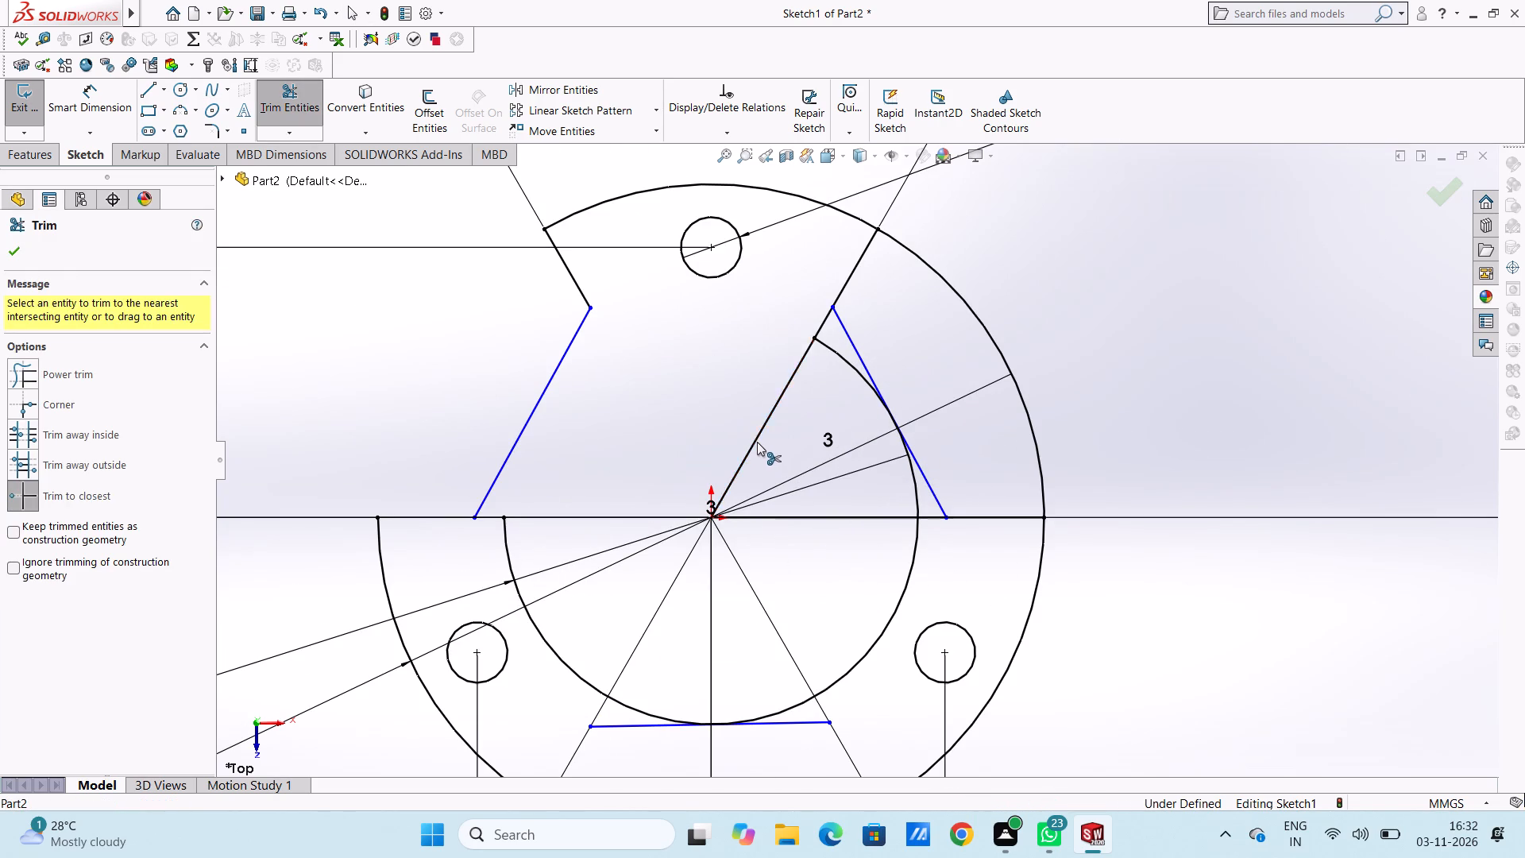
click(818, 328)
click(818, 344)
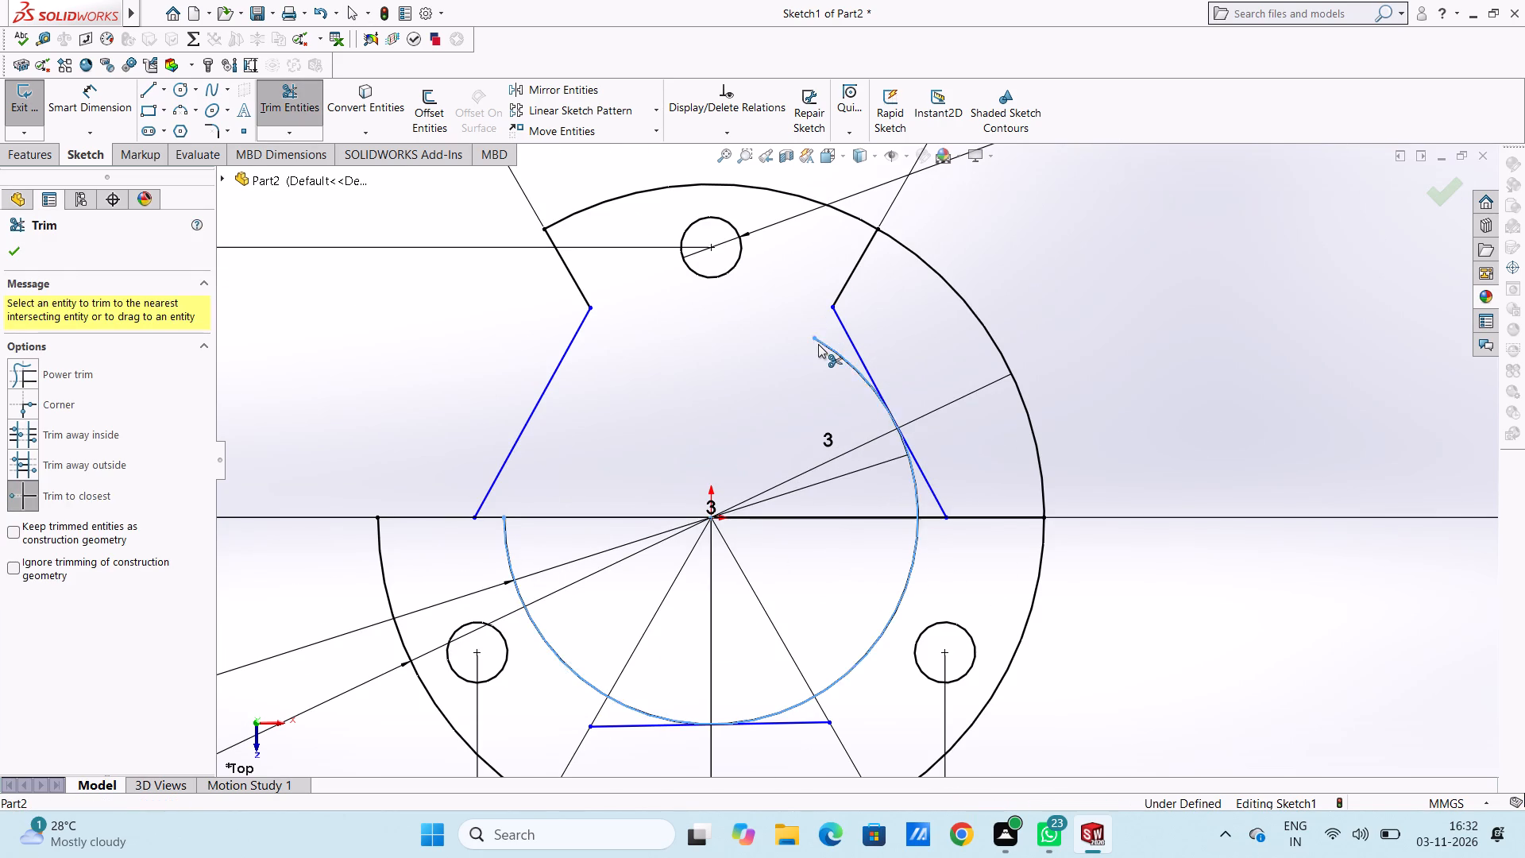
click(910, 473)
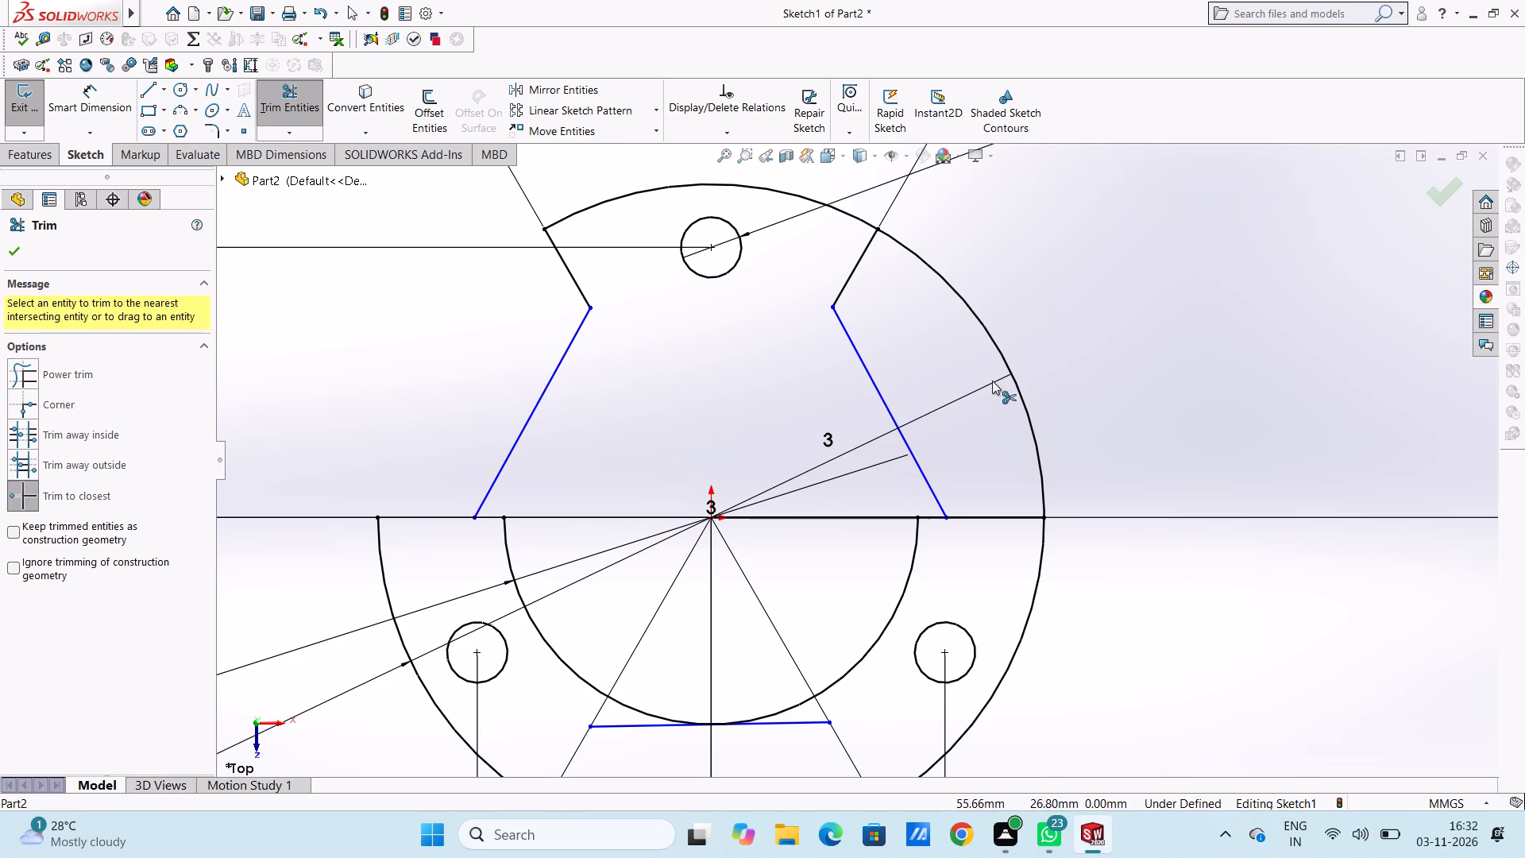
click(998, 351)
Trim the portions of both lower radial lines that lie inside the 82 mm circle.
scroll(978, 431, up, 4)
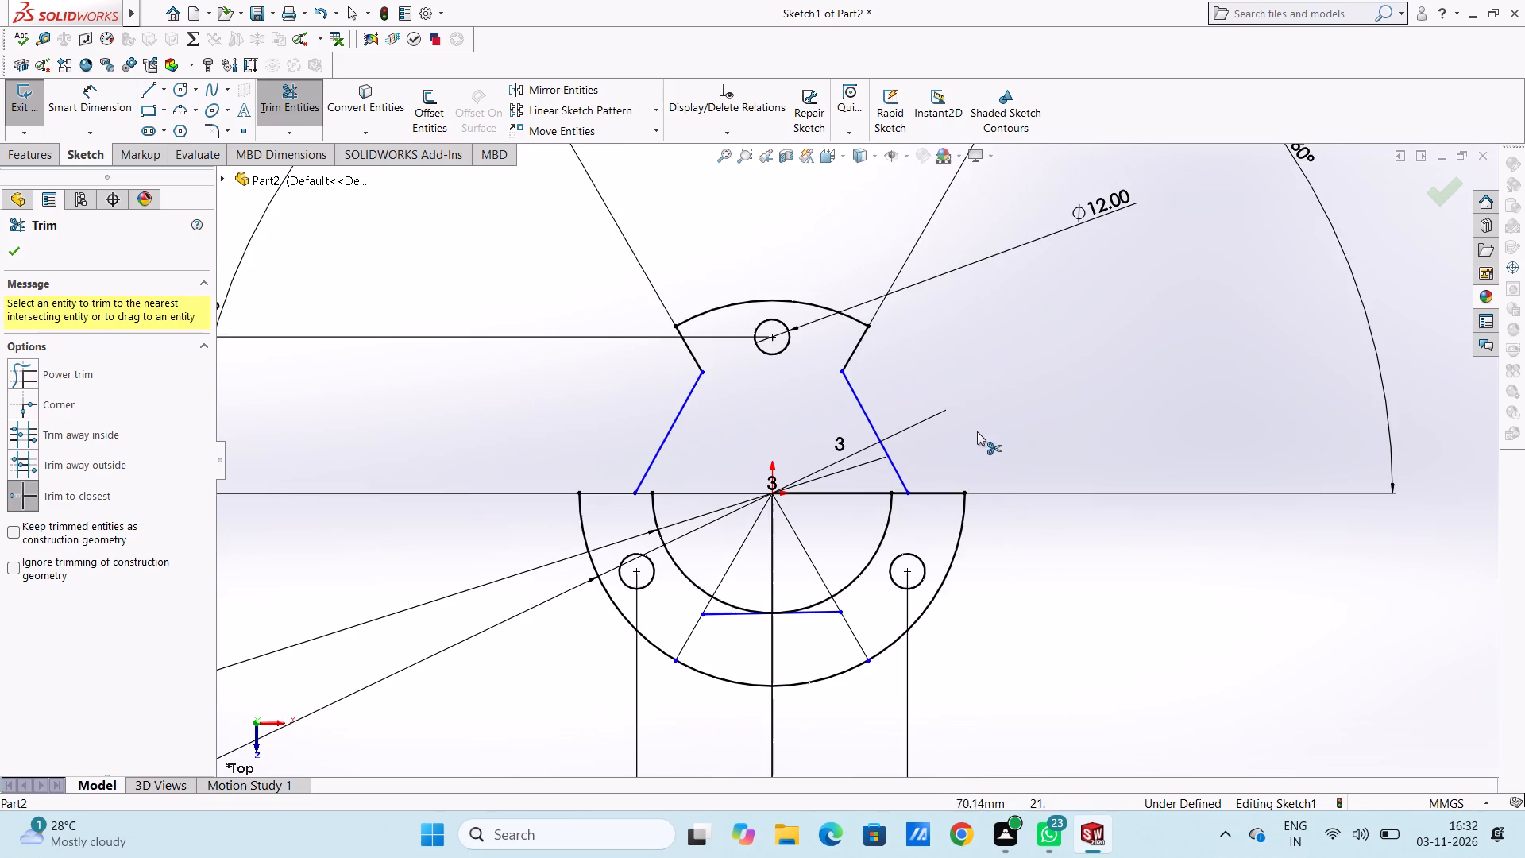
scroll(805, 640, down, 2)
click(832, 532)
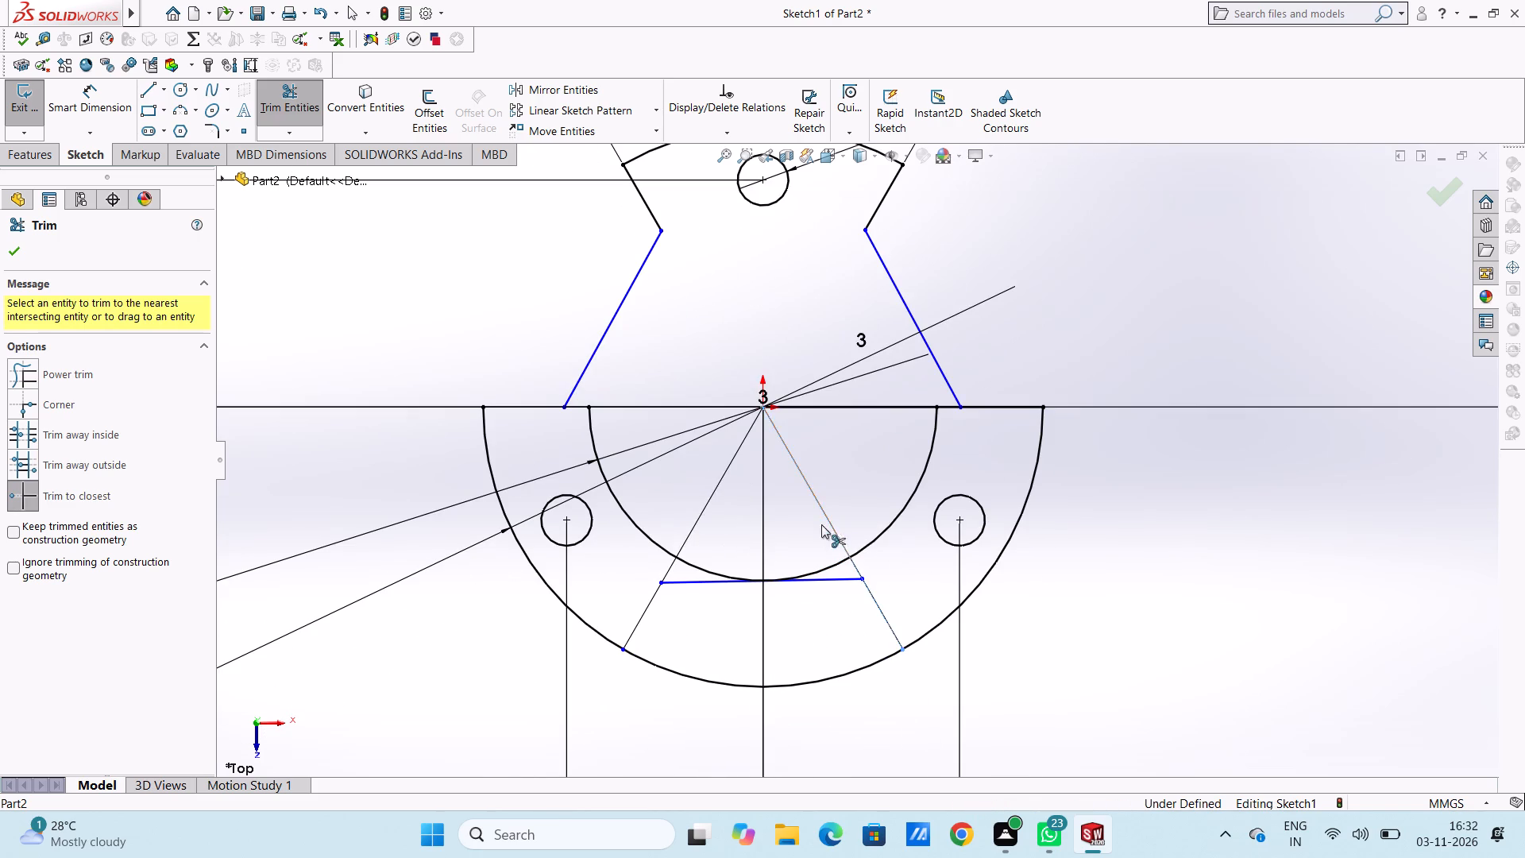
click(710, 500)
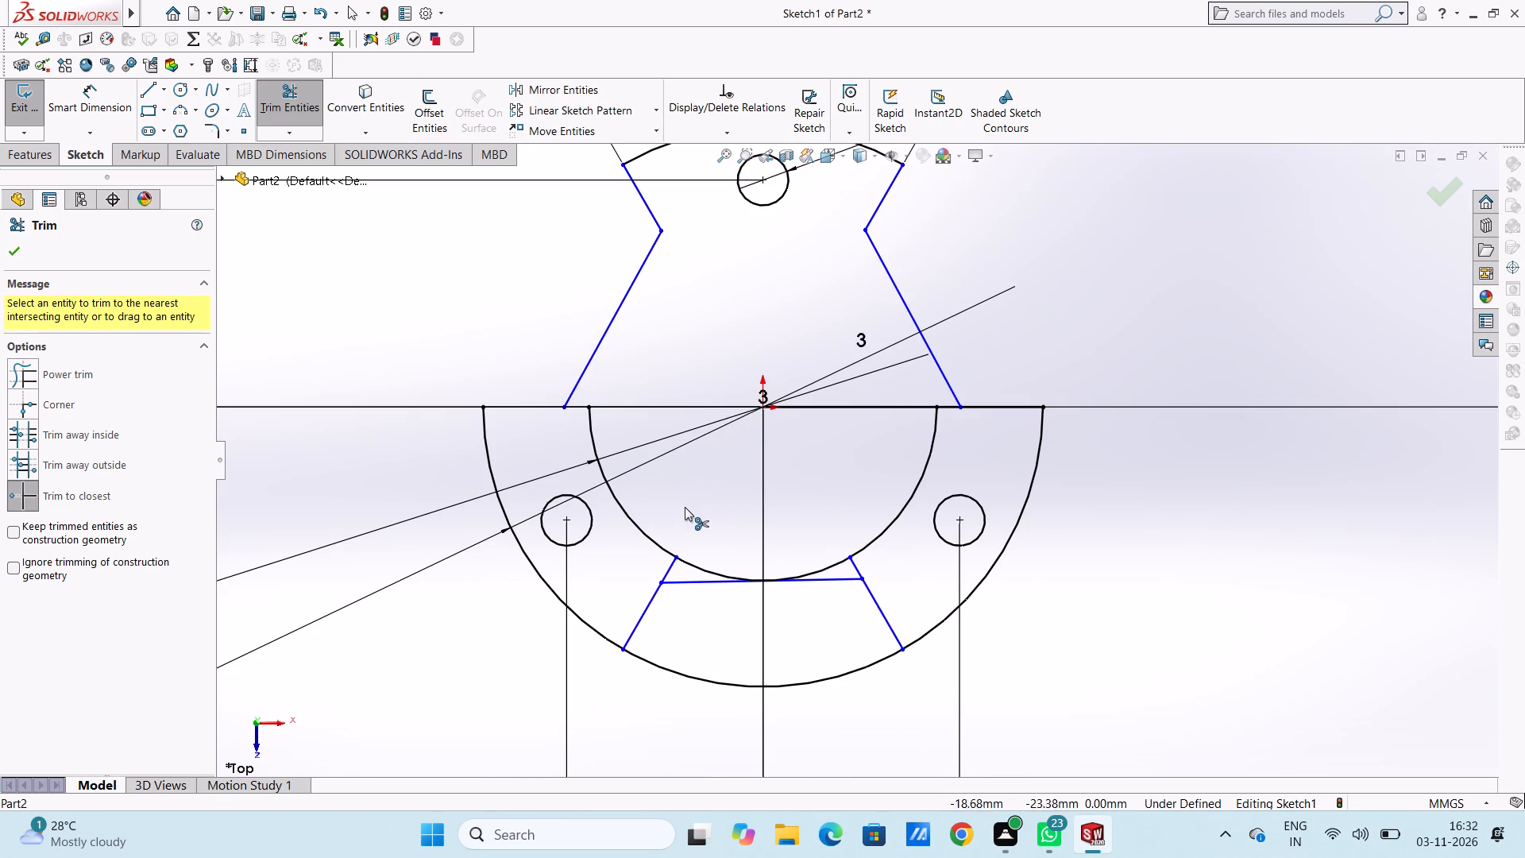
Trim the remaining 82 mm arc, the horizontal line from the left tangent line to the origin, and the lower radial stubs.
scroll(725, 495, up, 1)
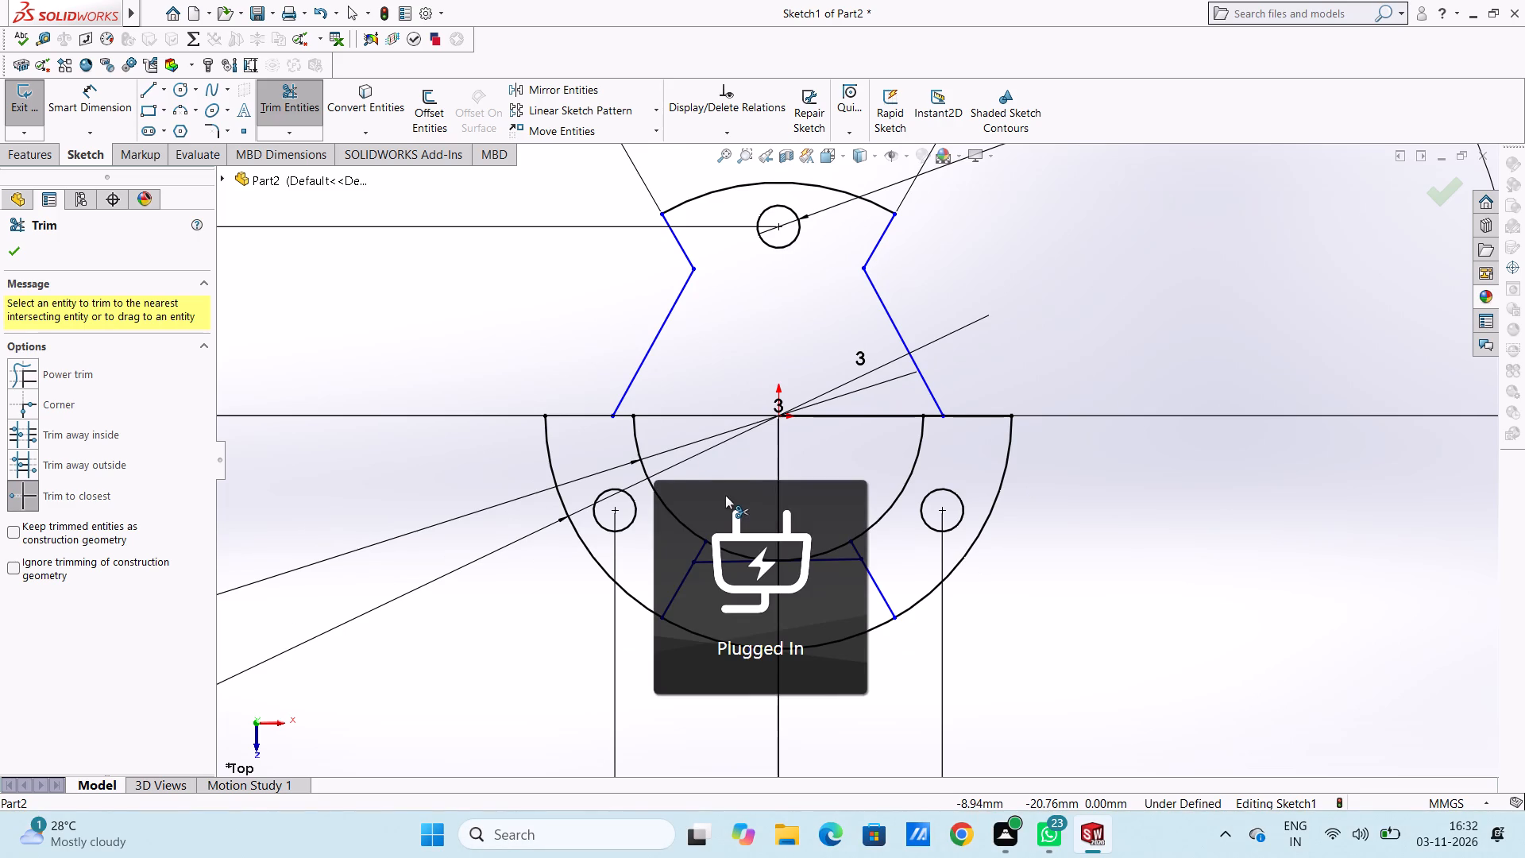
scroll(695, 428, up, 3)
scroll(770, 466, down, 2)
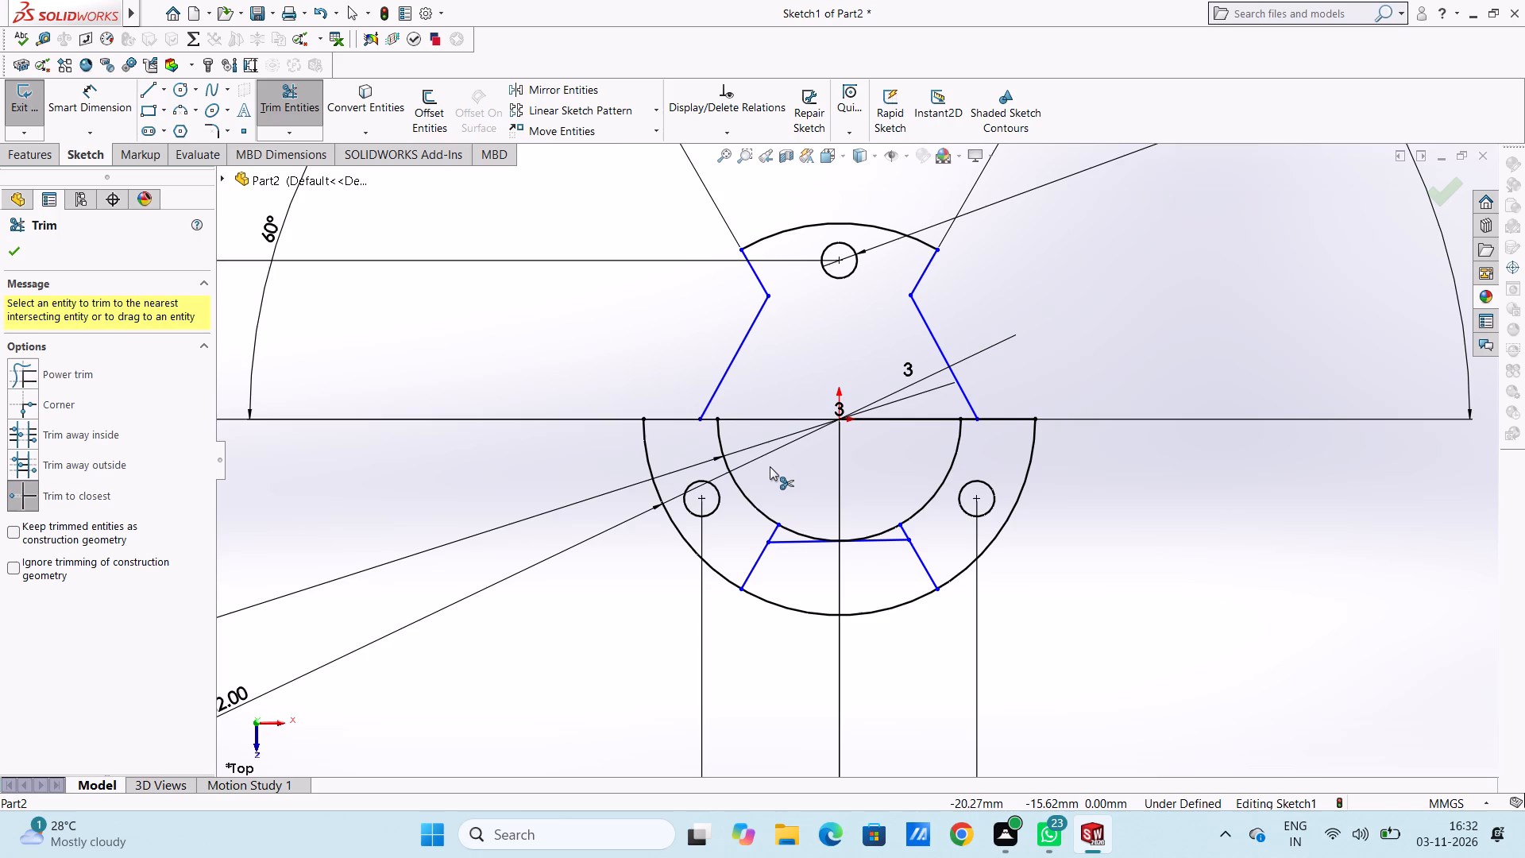
click(719, 432)
double_click(724, 418)
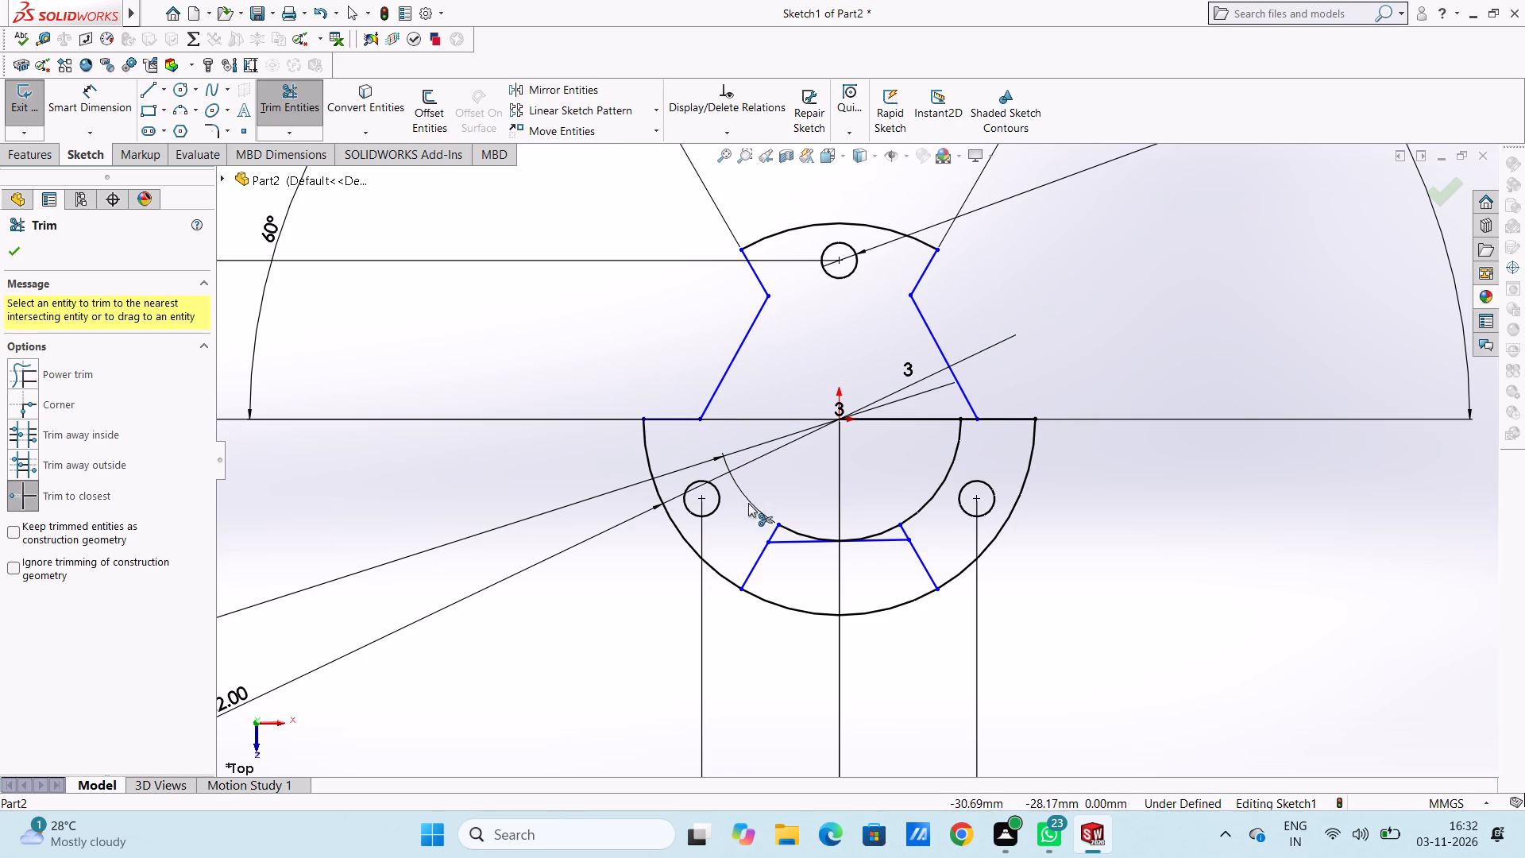
click(793, 528)
click(778, 528)
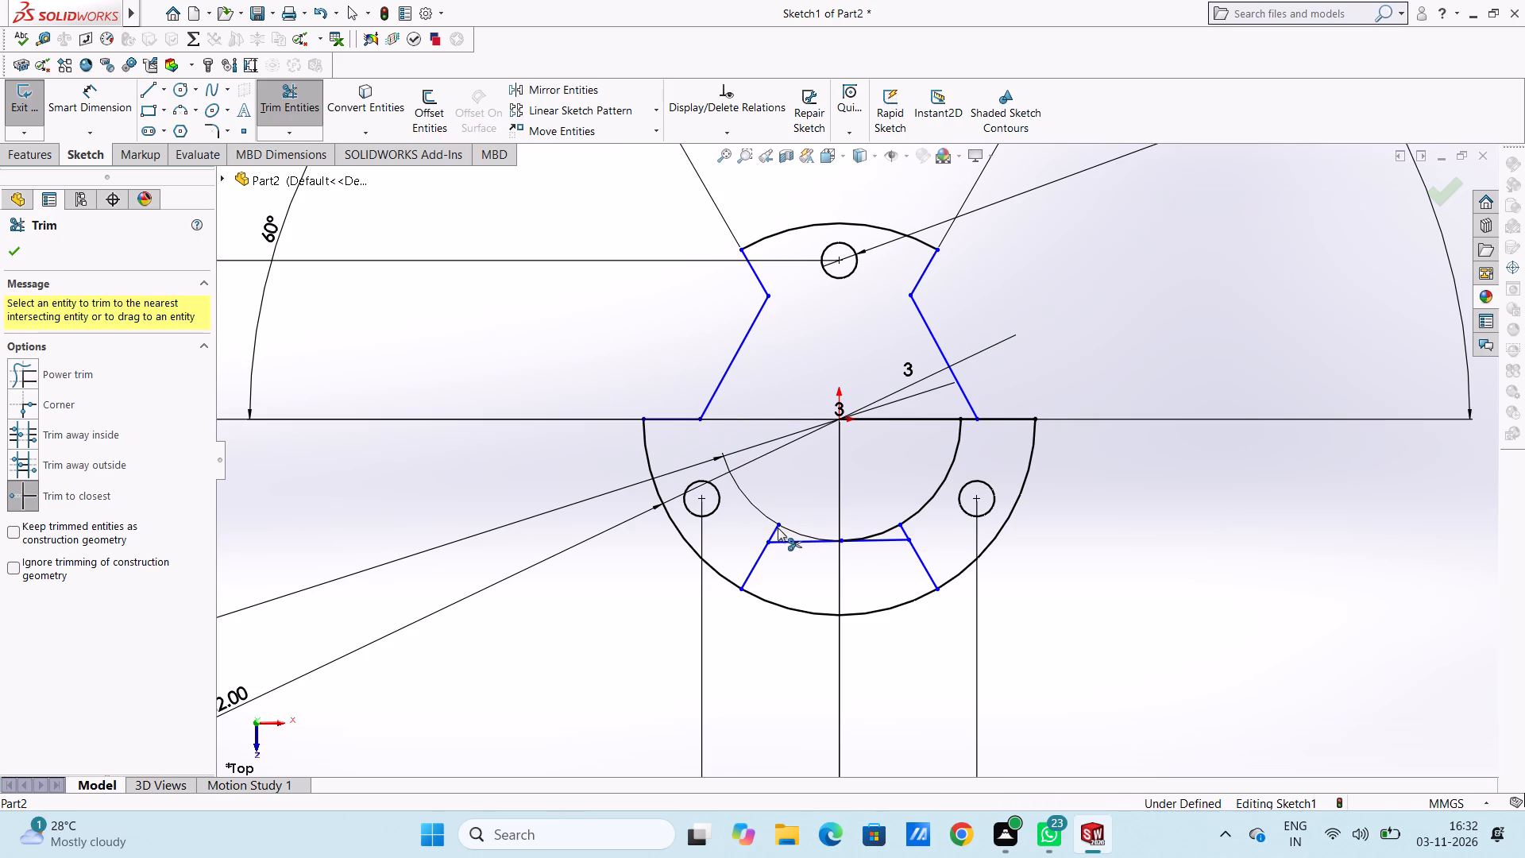
click(891, 528)
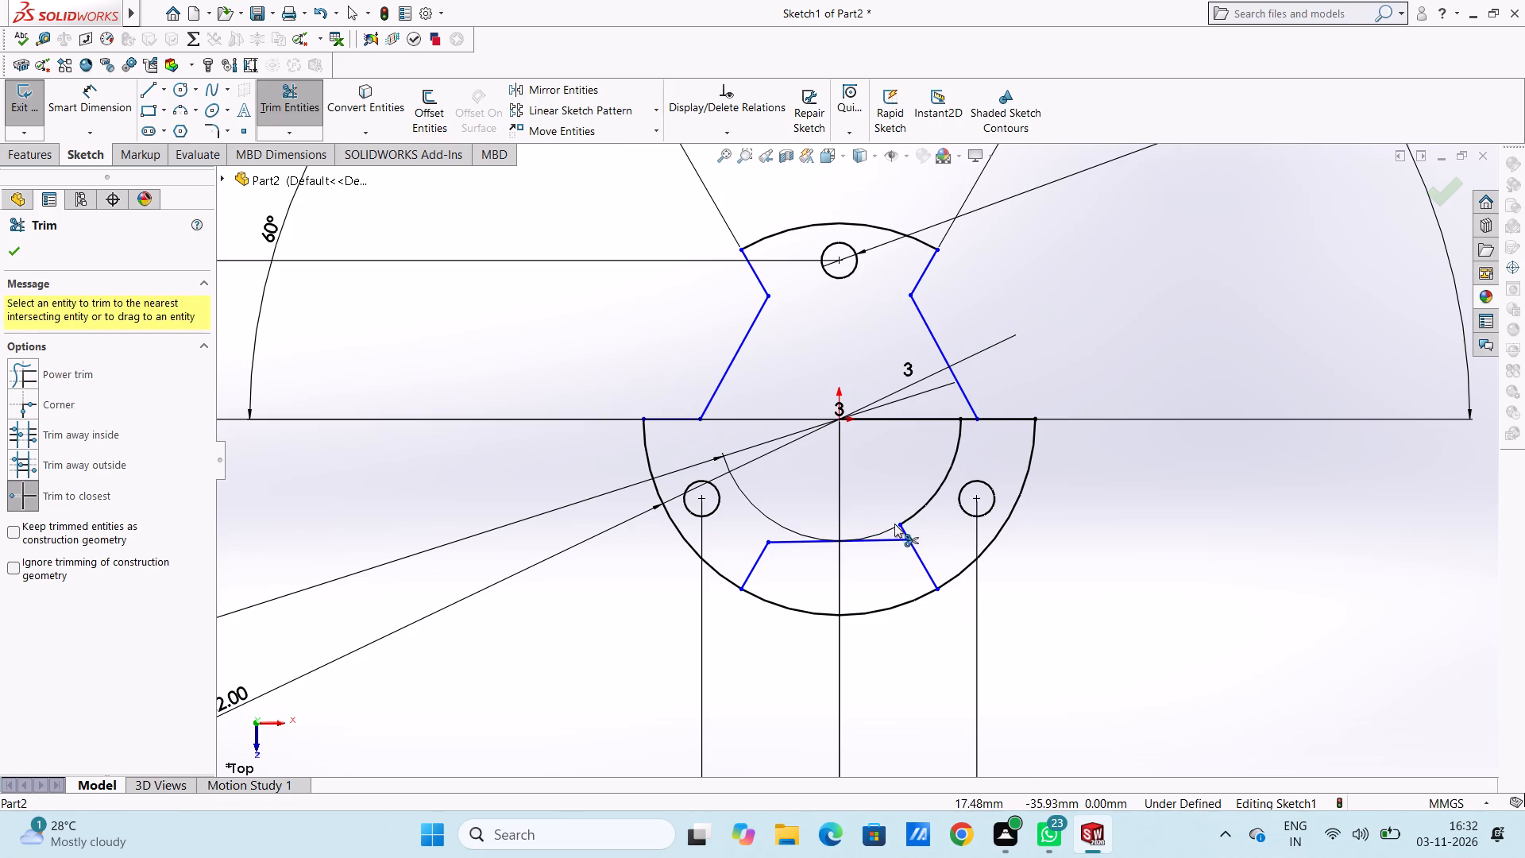
click(903, 521)
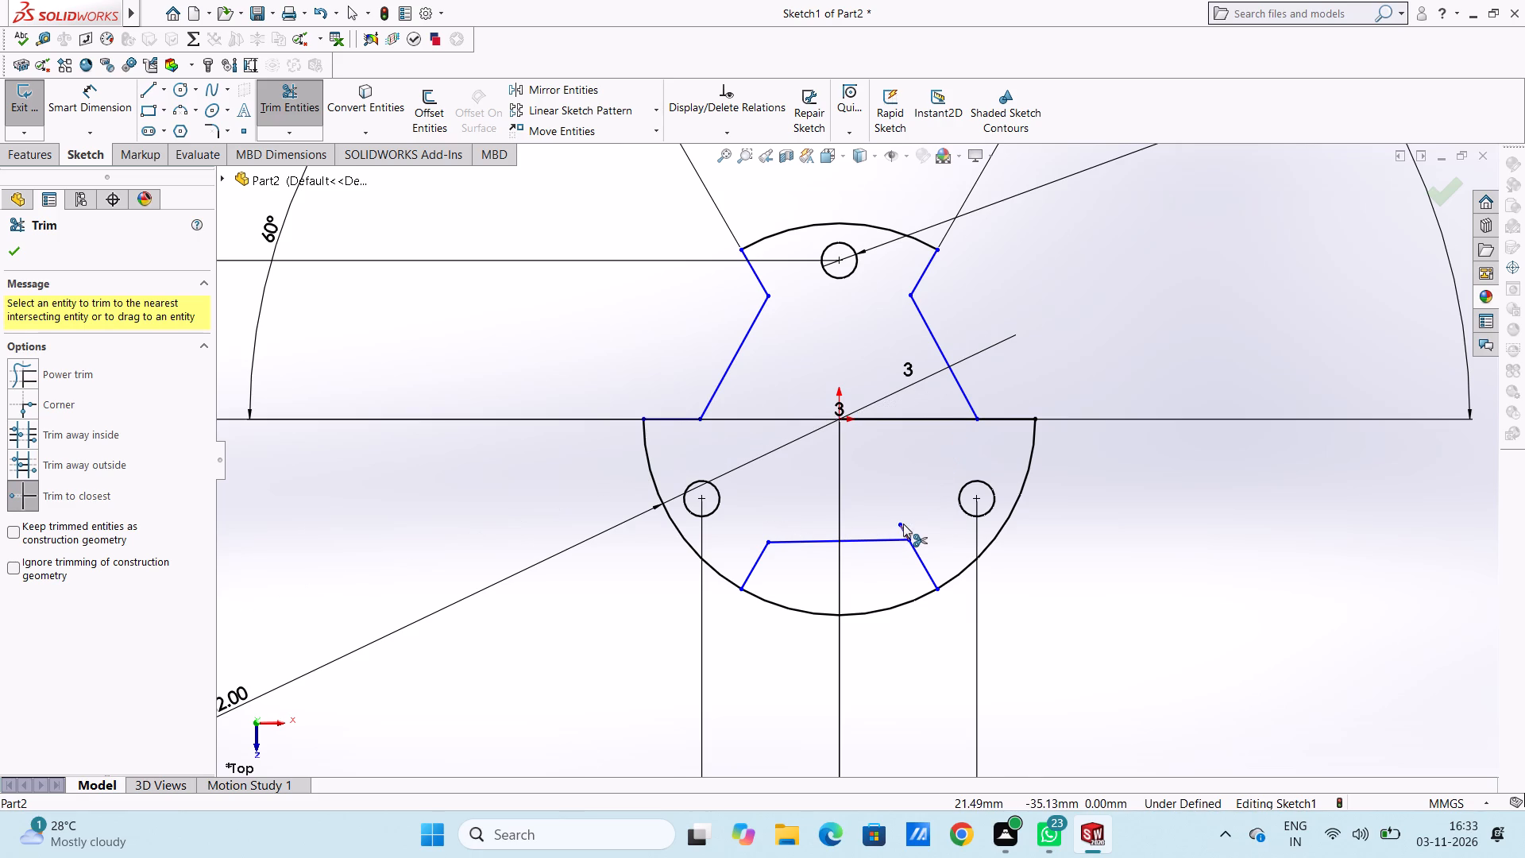
click(904, 530)
Trim the horizontal line between the origin and the right tangent line, and the 132 mm arc between the lower radial lines.
scroll(917, 490, up, 3)
triple_click(875, 432)
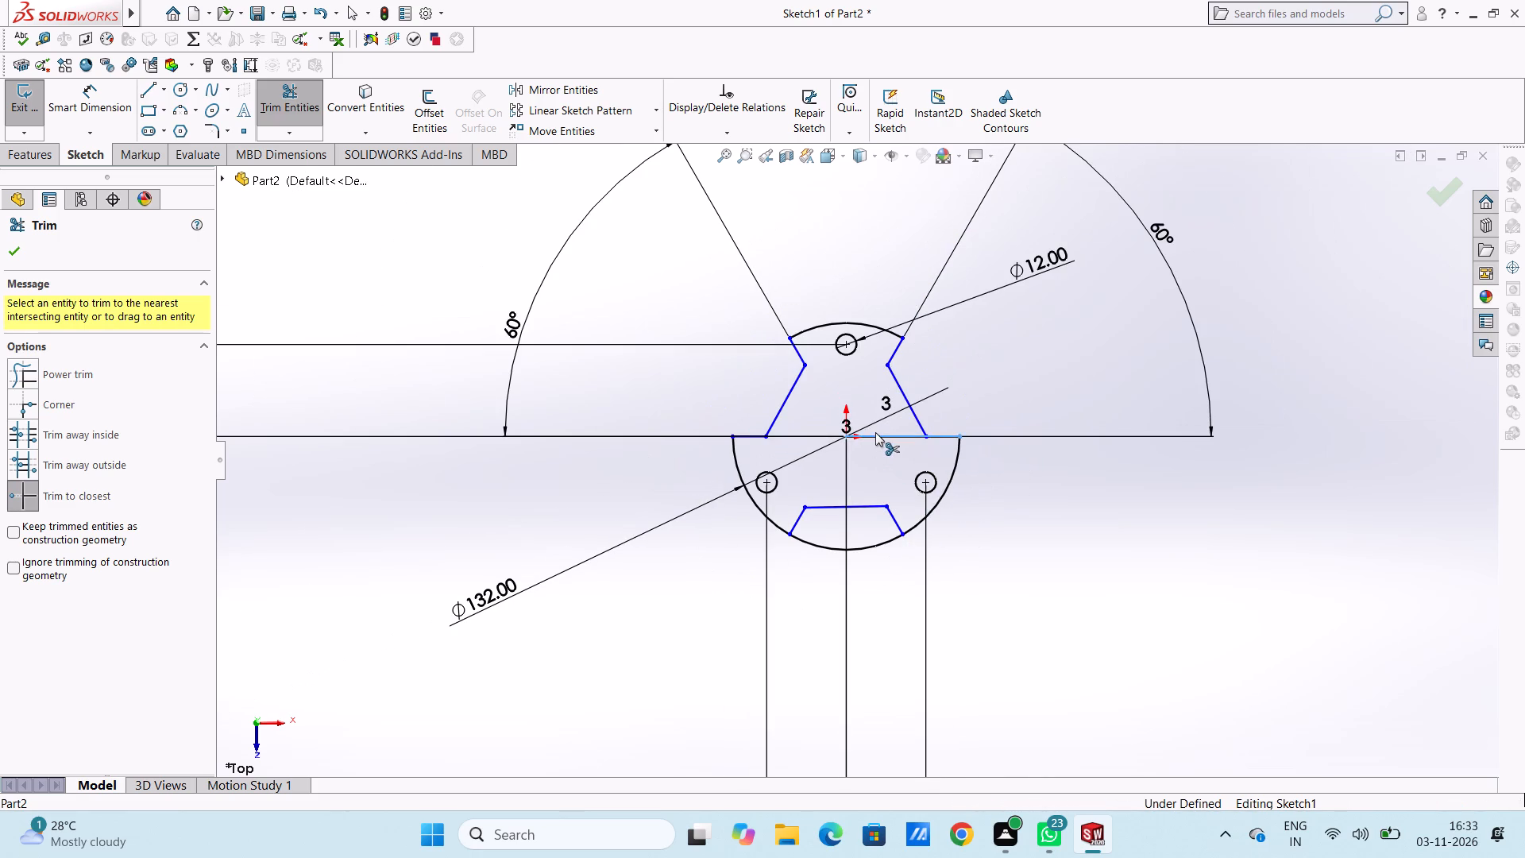
triple_click(875, 432)
drag(865, 450, 844, 470)
click(836, 490)
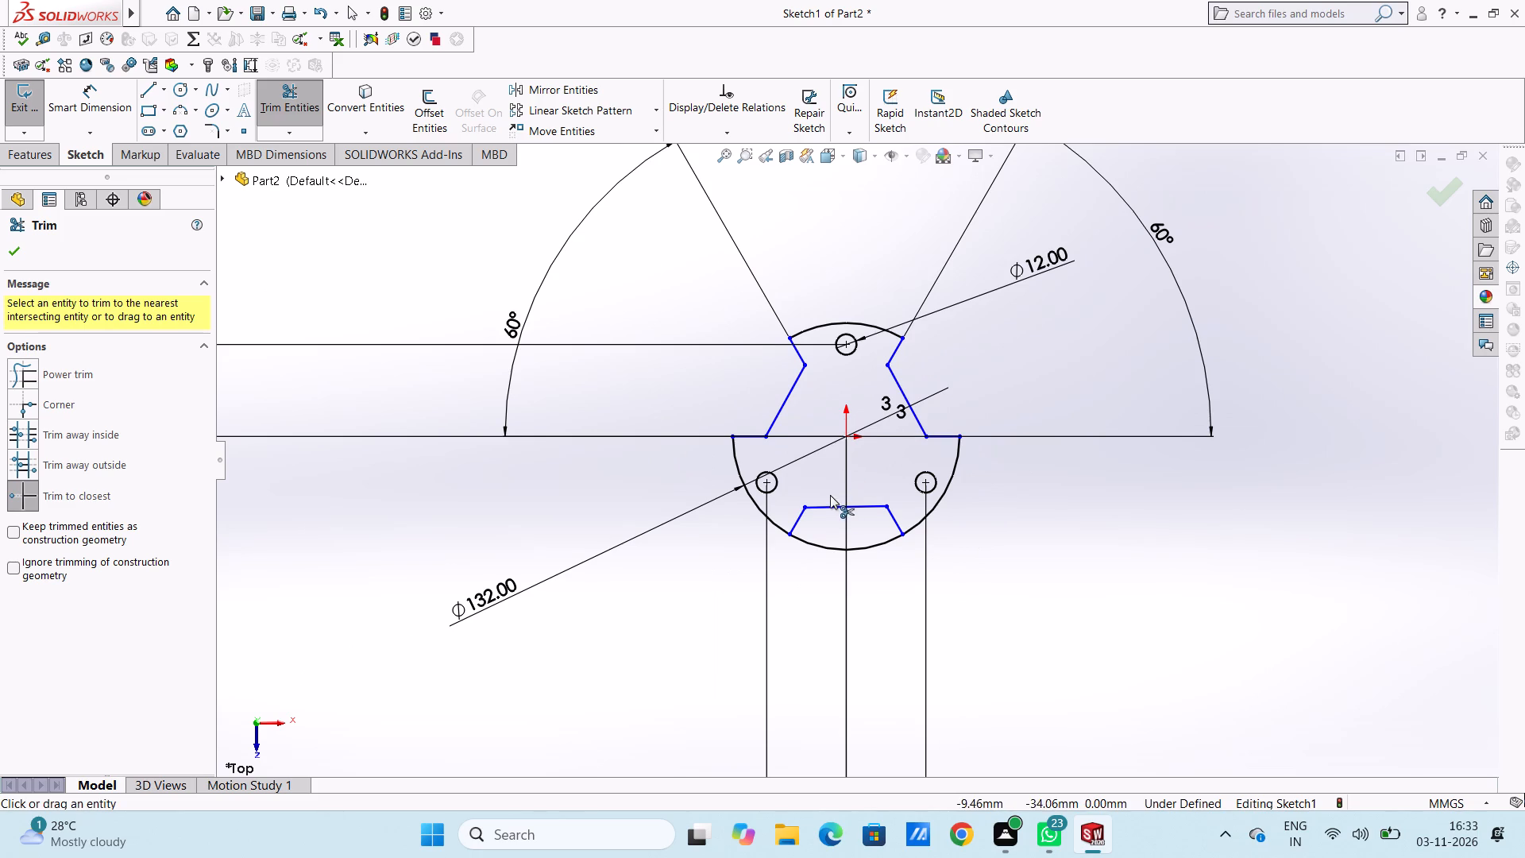
click(828, 548)
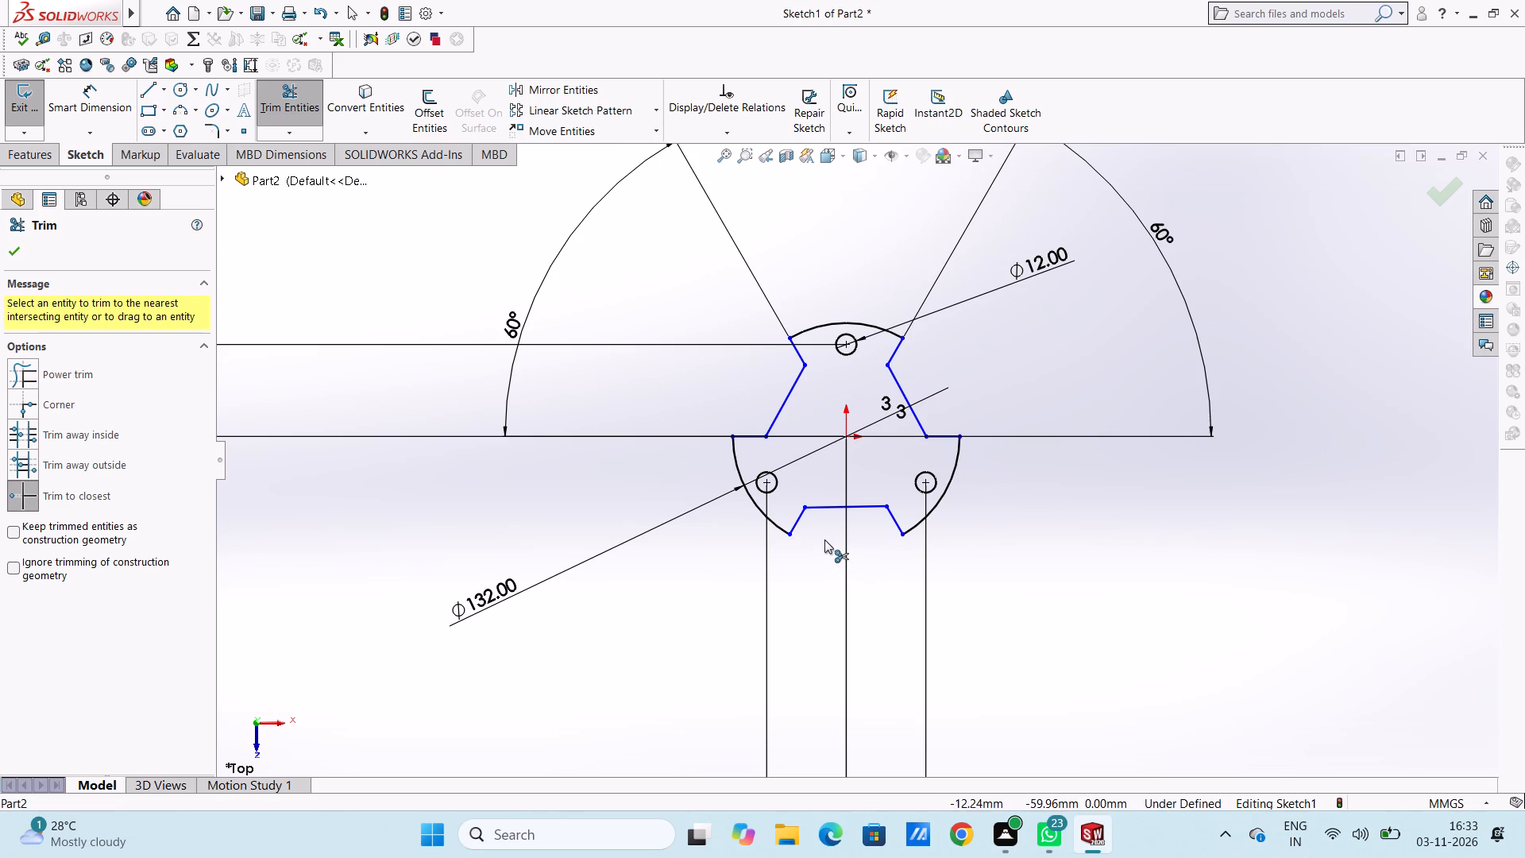
click(14, 256)
Fix the lower-left lobe arc's outer end on the horizontal axis and delete the conflicting 132 mm diameter dimension.
click(291, 311)
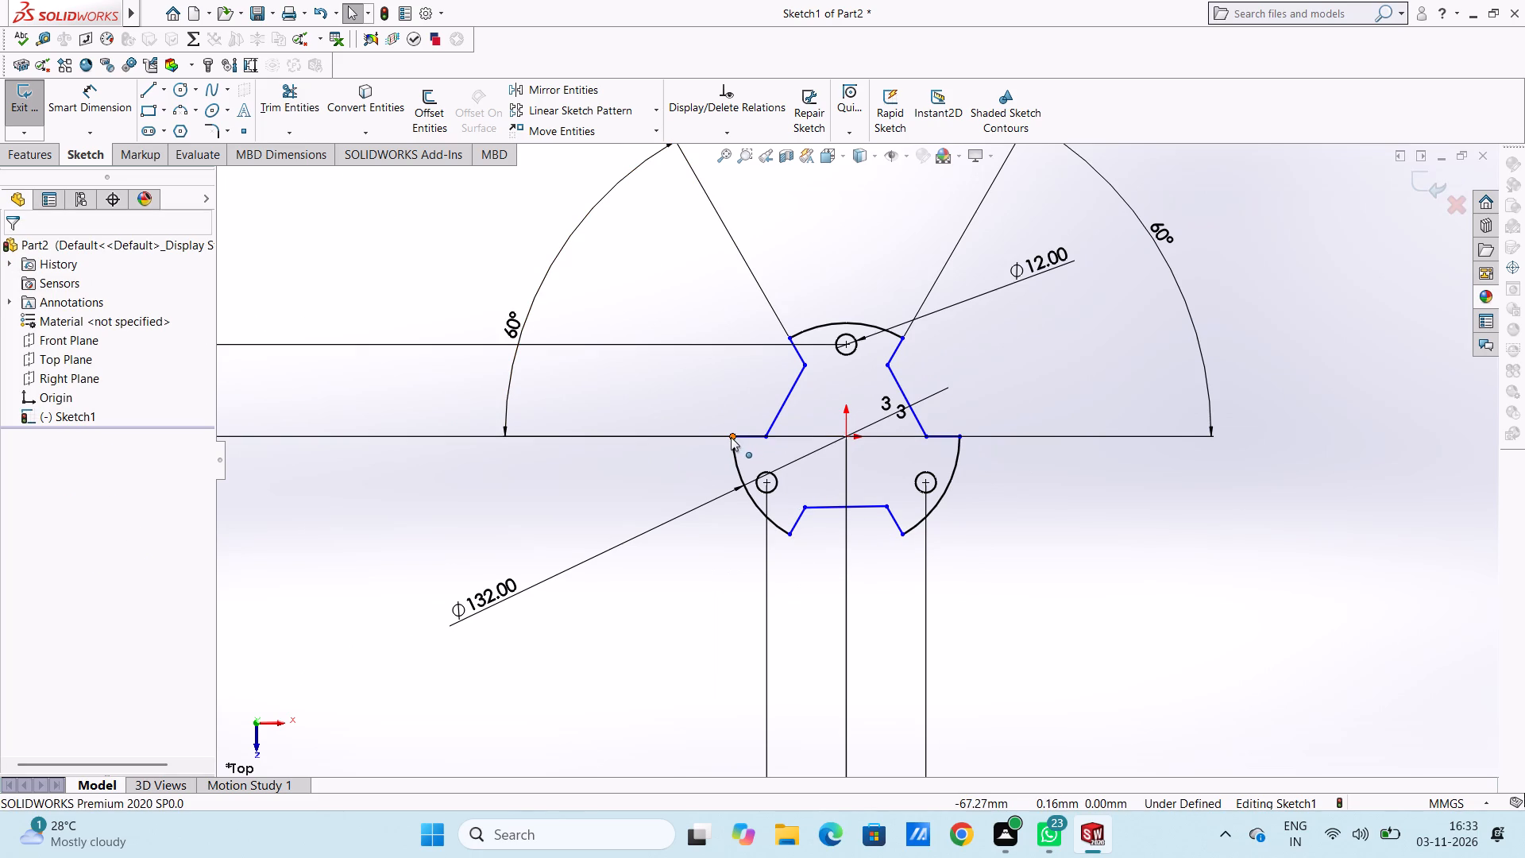
click(731, 437)
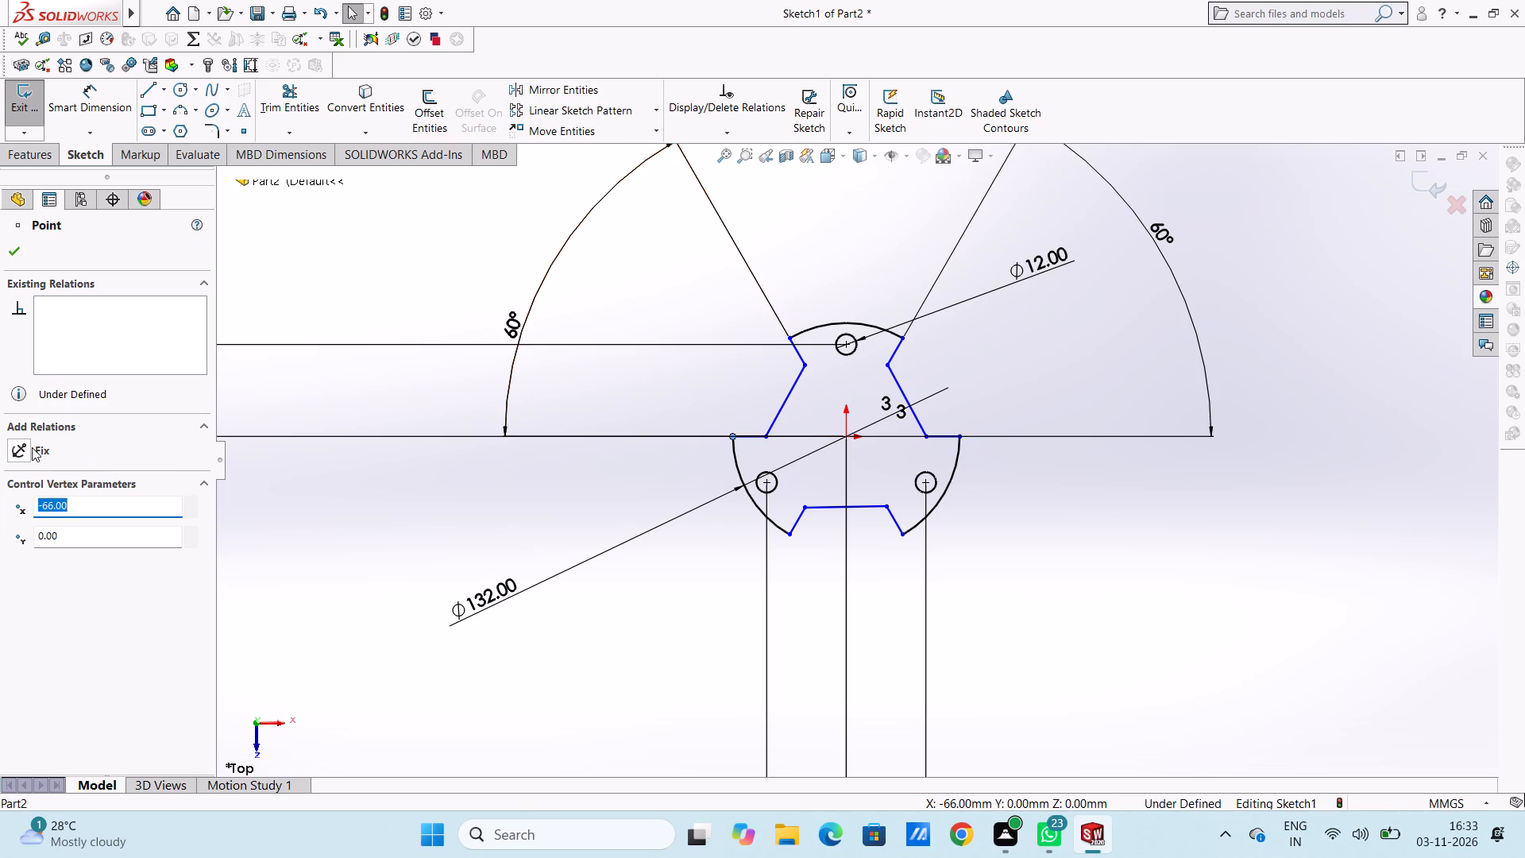
click(32, 446)
click(489, 524)
click(492, 595)
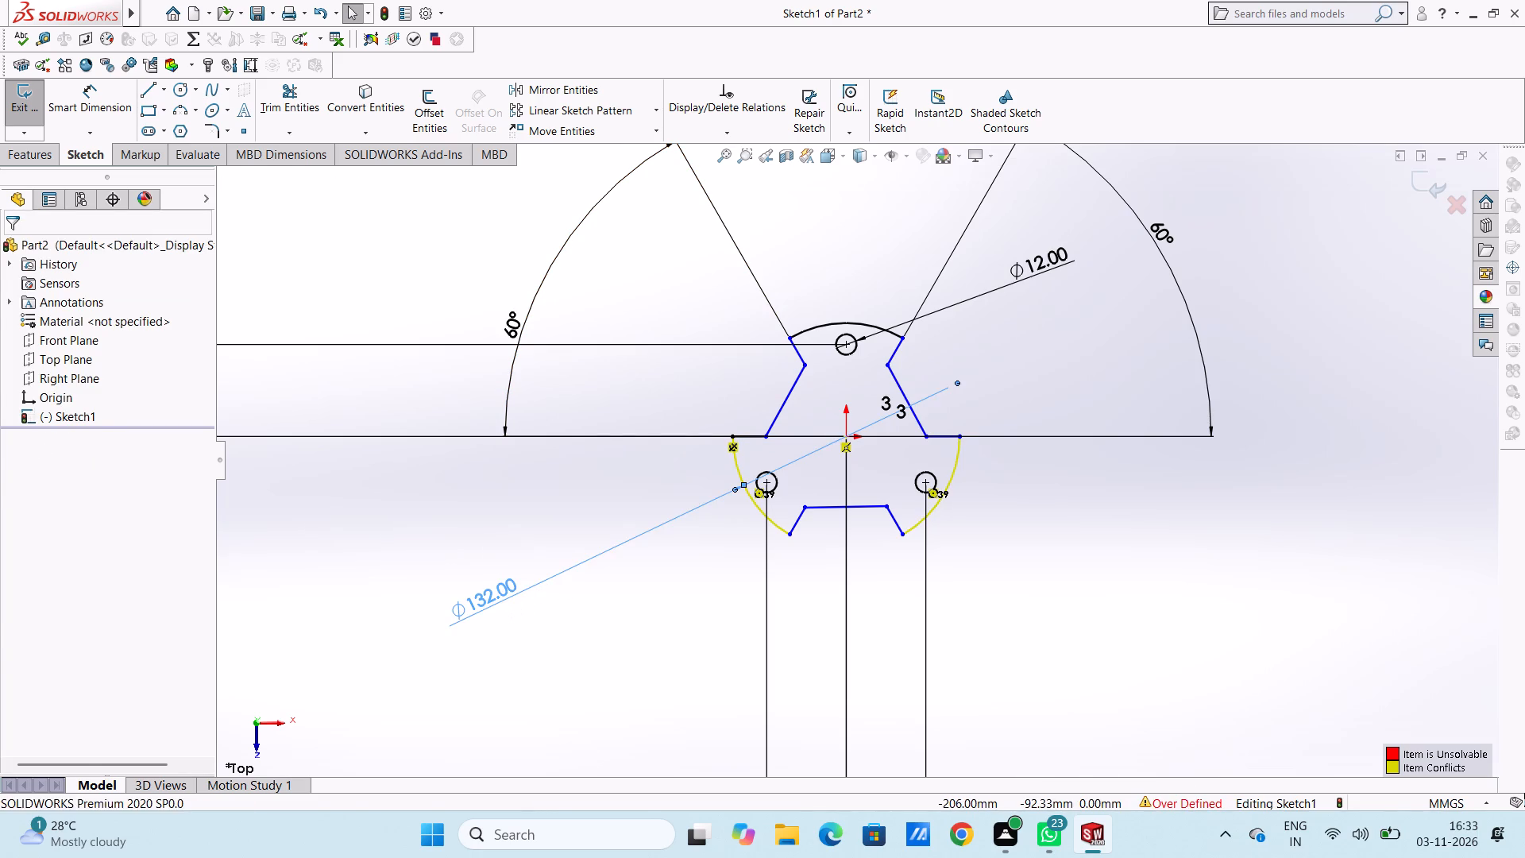
right_click(440, 531)
click(469, 640)
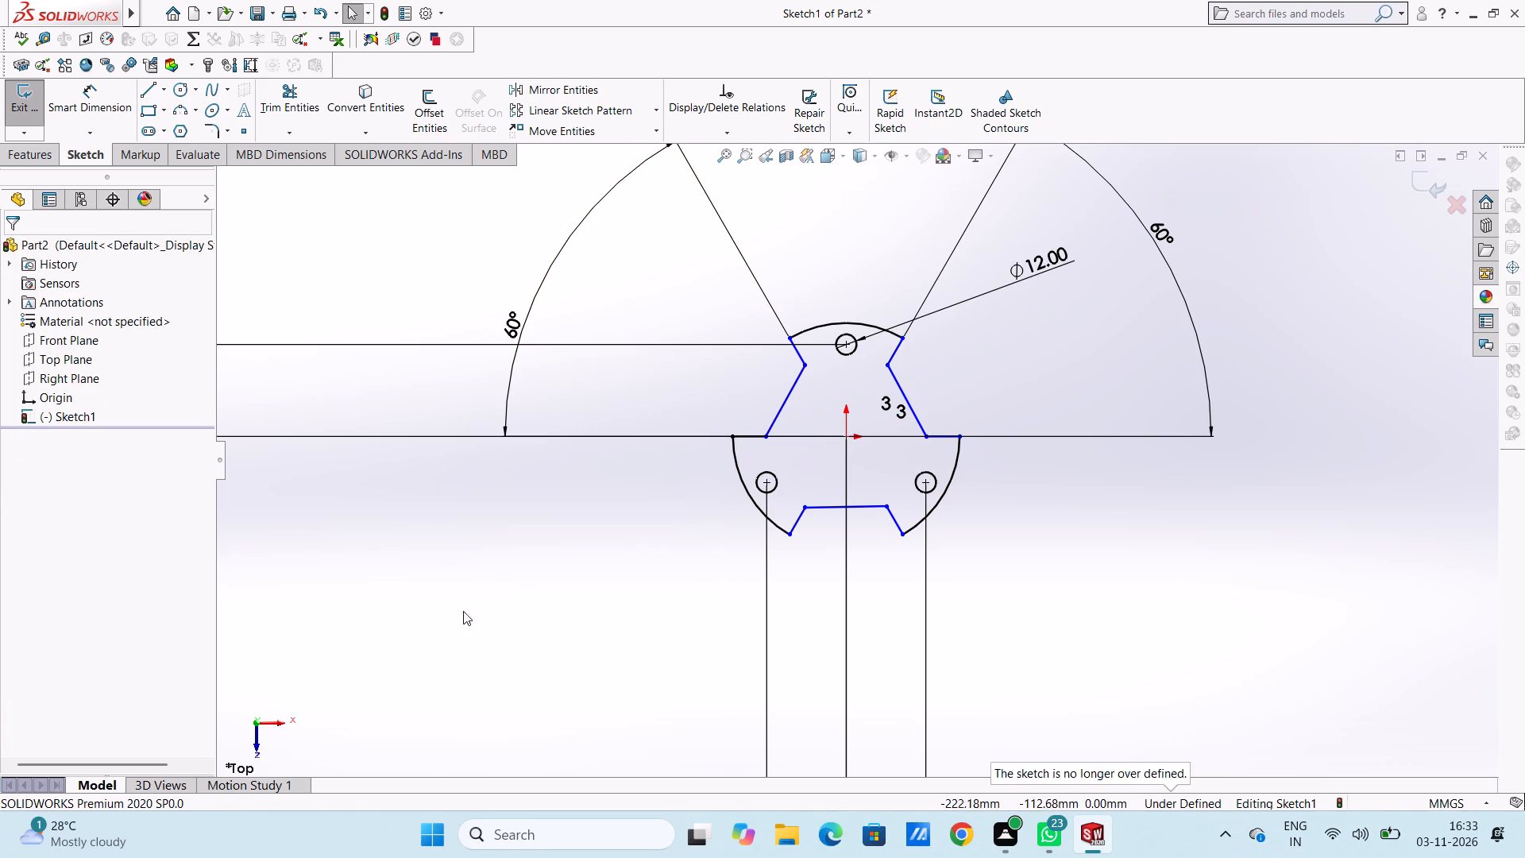
click(478, 573)
Fix both endpoints of the bottom notch's short left edge and delete the conflicting 60° angle dimension on the sketch's left side.
scroll(737, 497, up, 3)
scroll(984, 448, down, 2)
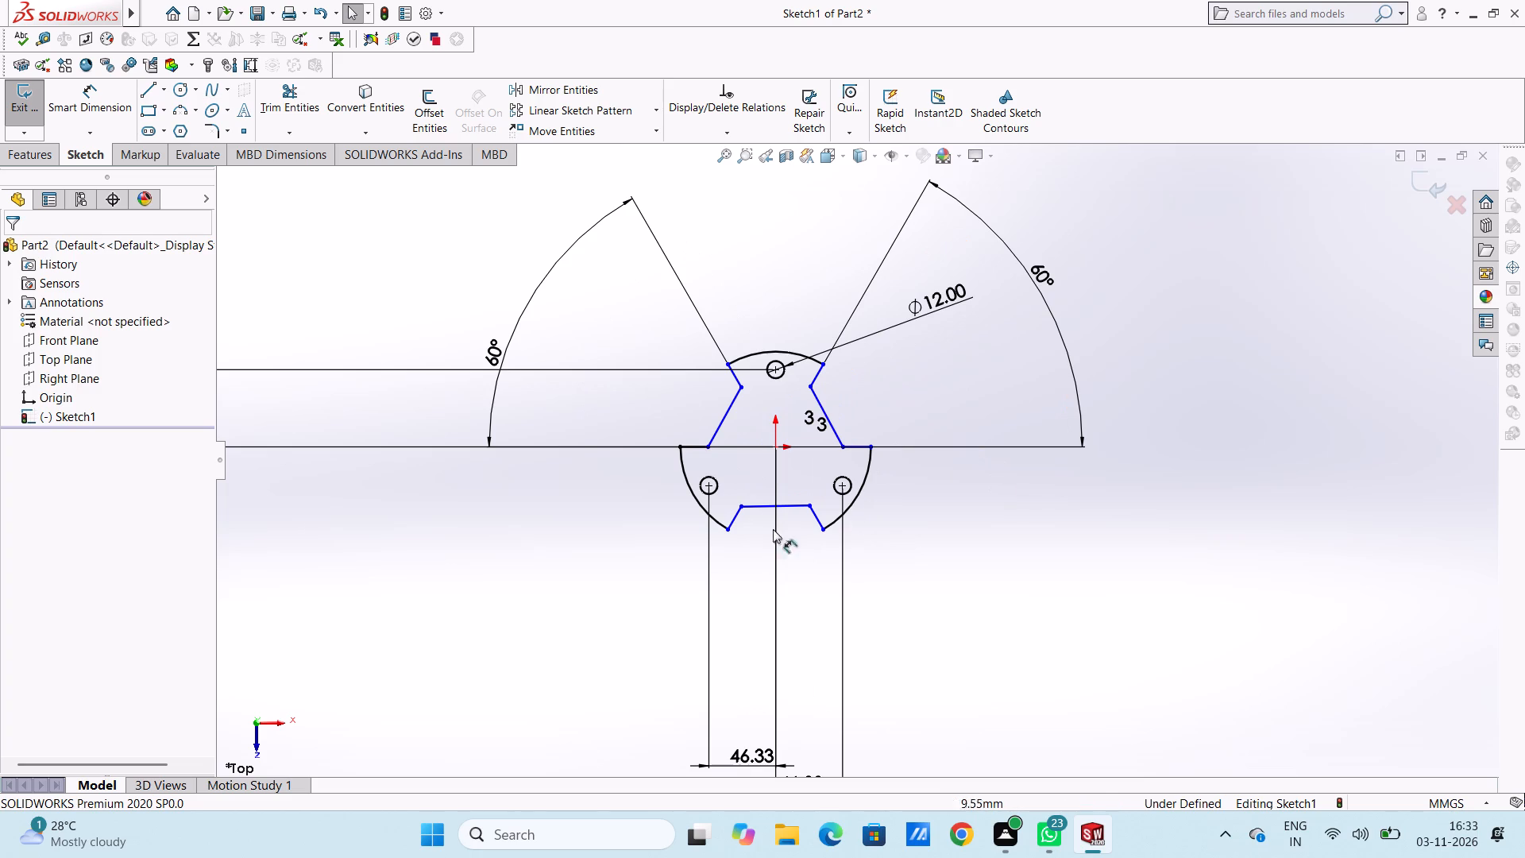
click(729, 529)
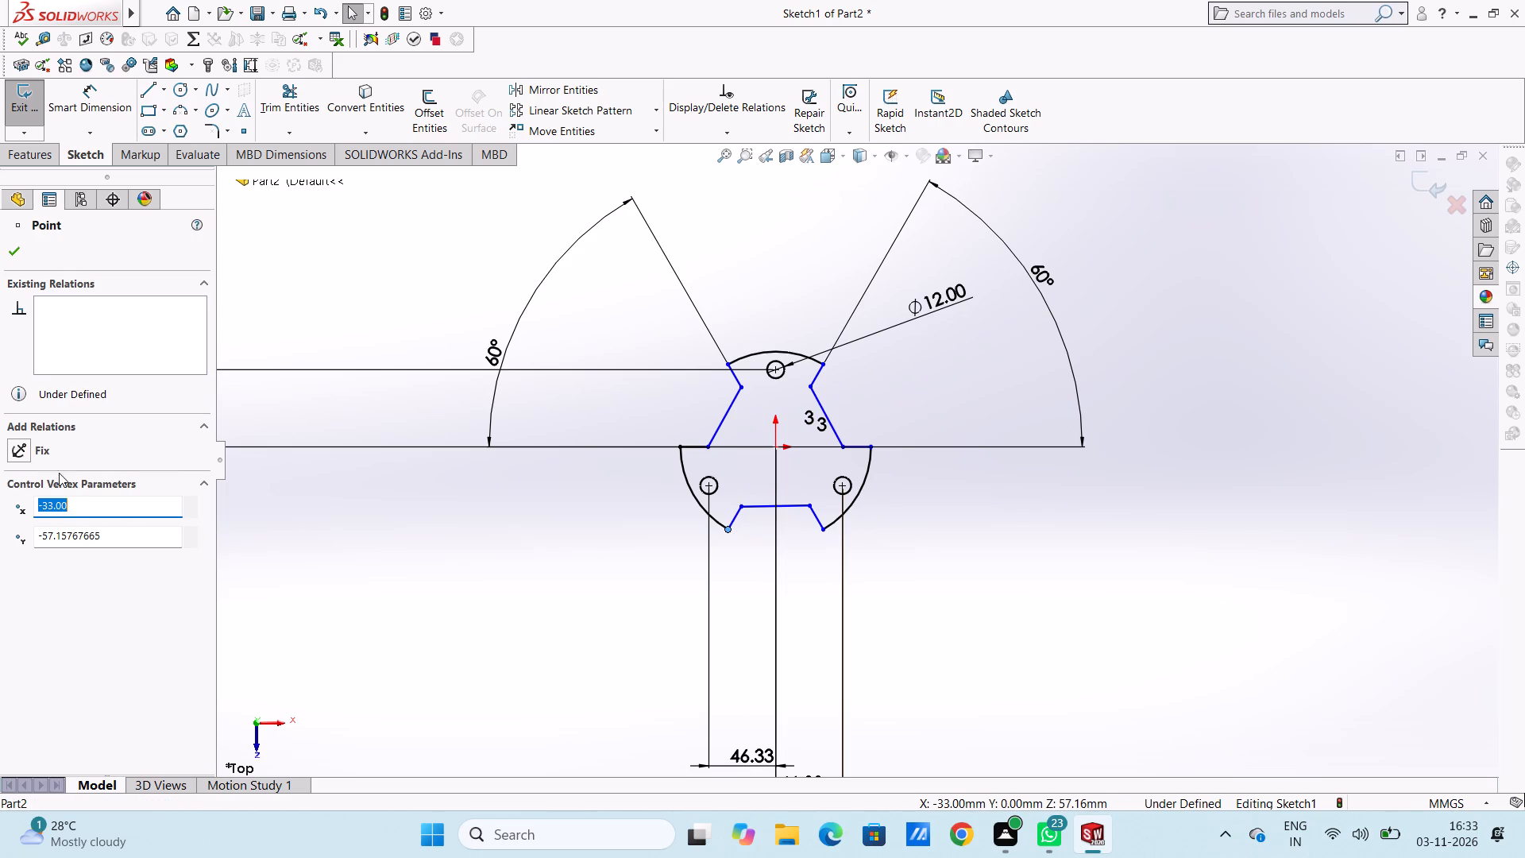
click(29, 450)
click(483, 619)
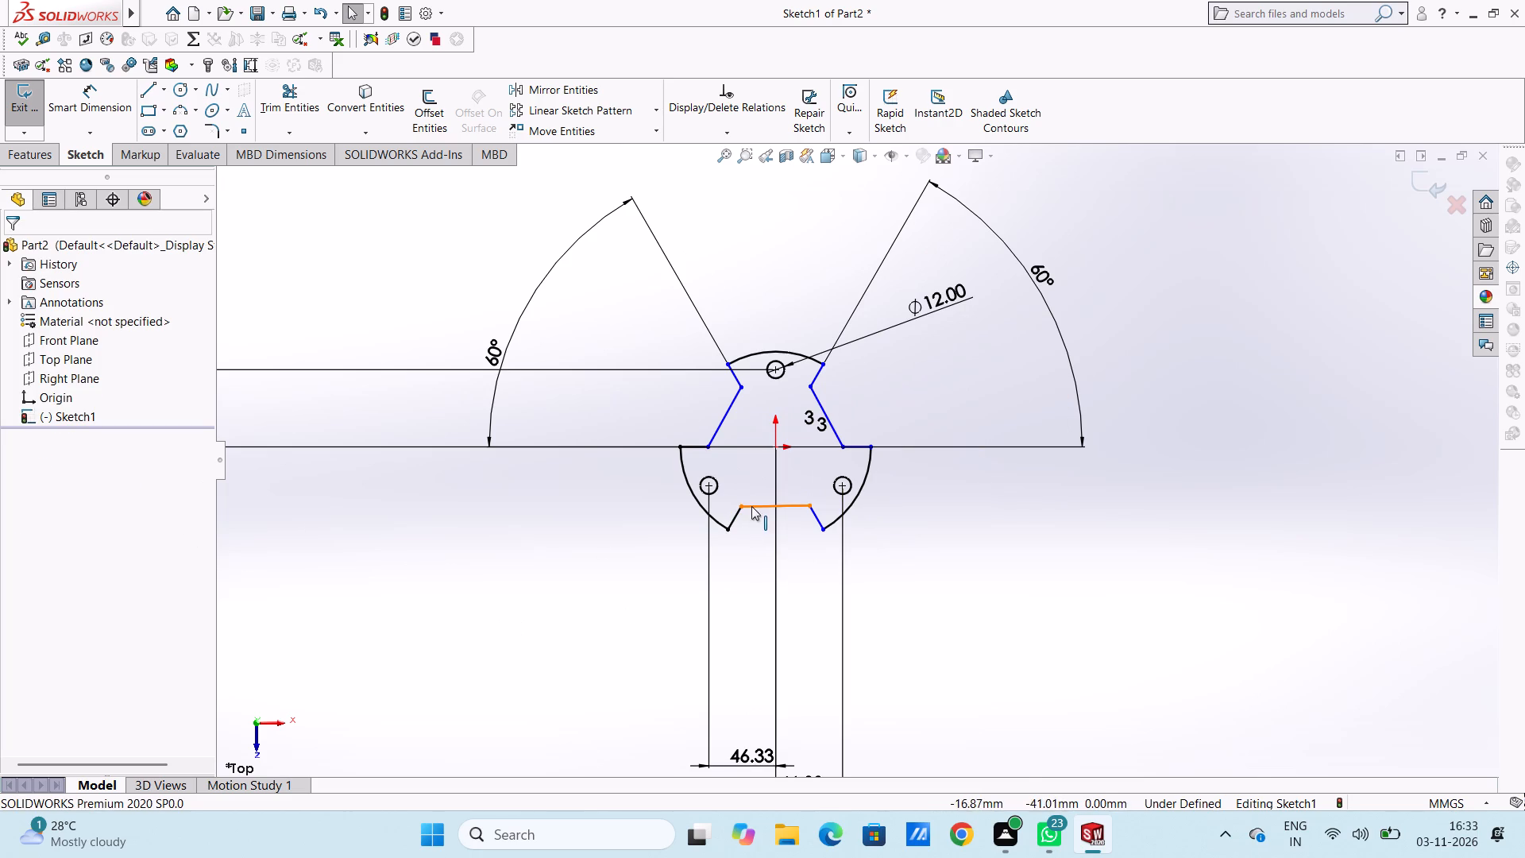
click(741, 506)
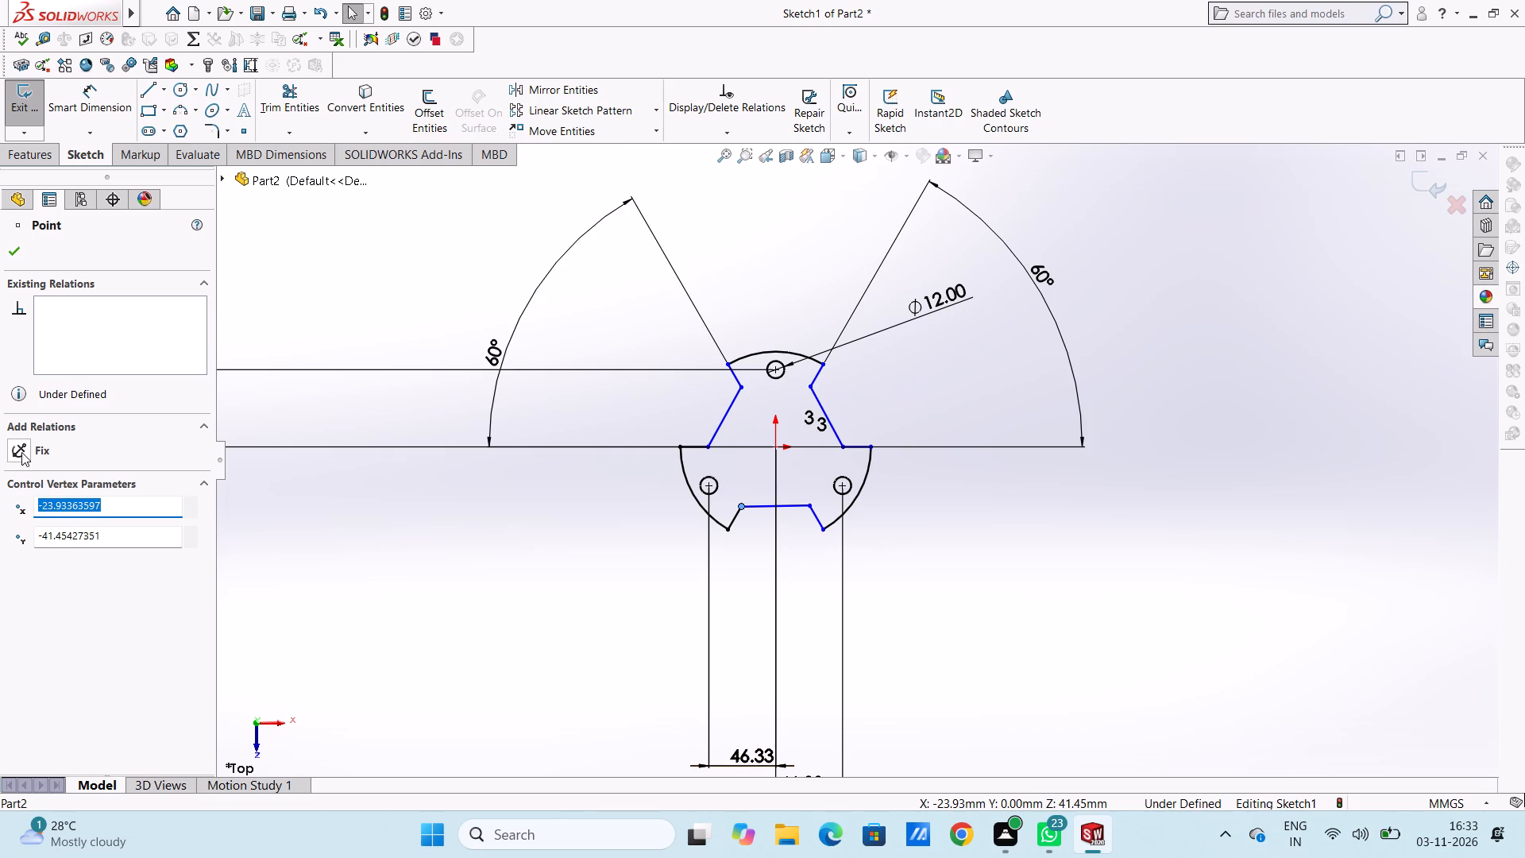
click(21, 452)
click(415, 604)
click(499, 358)
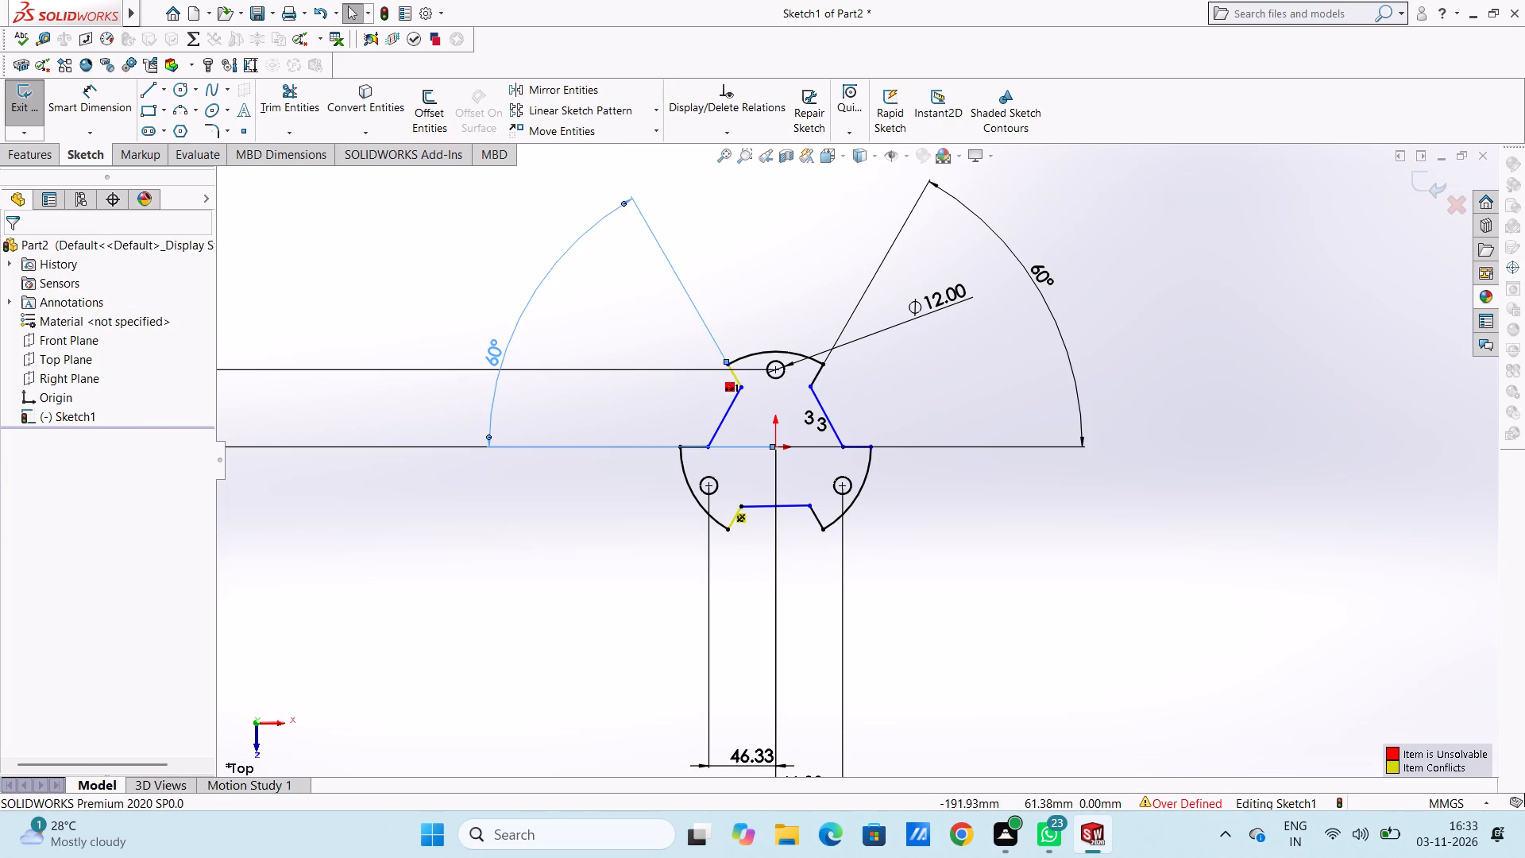
right_click(441, 535)
click(465, 617)
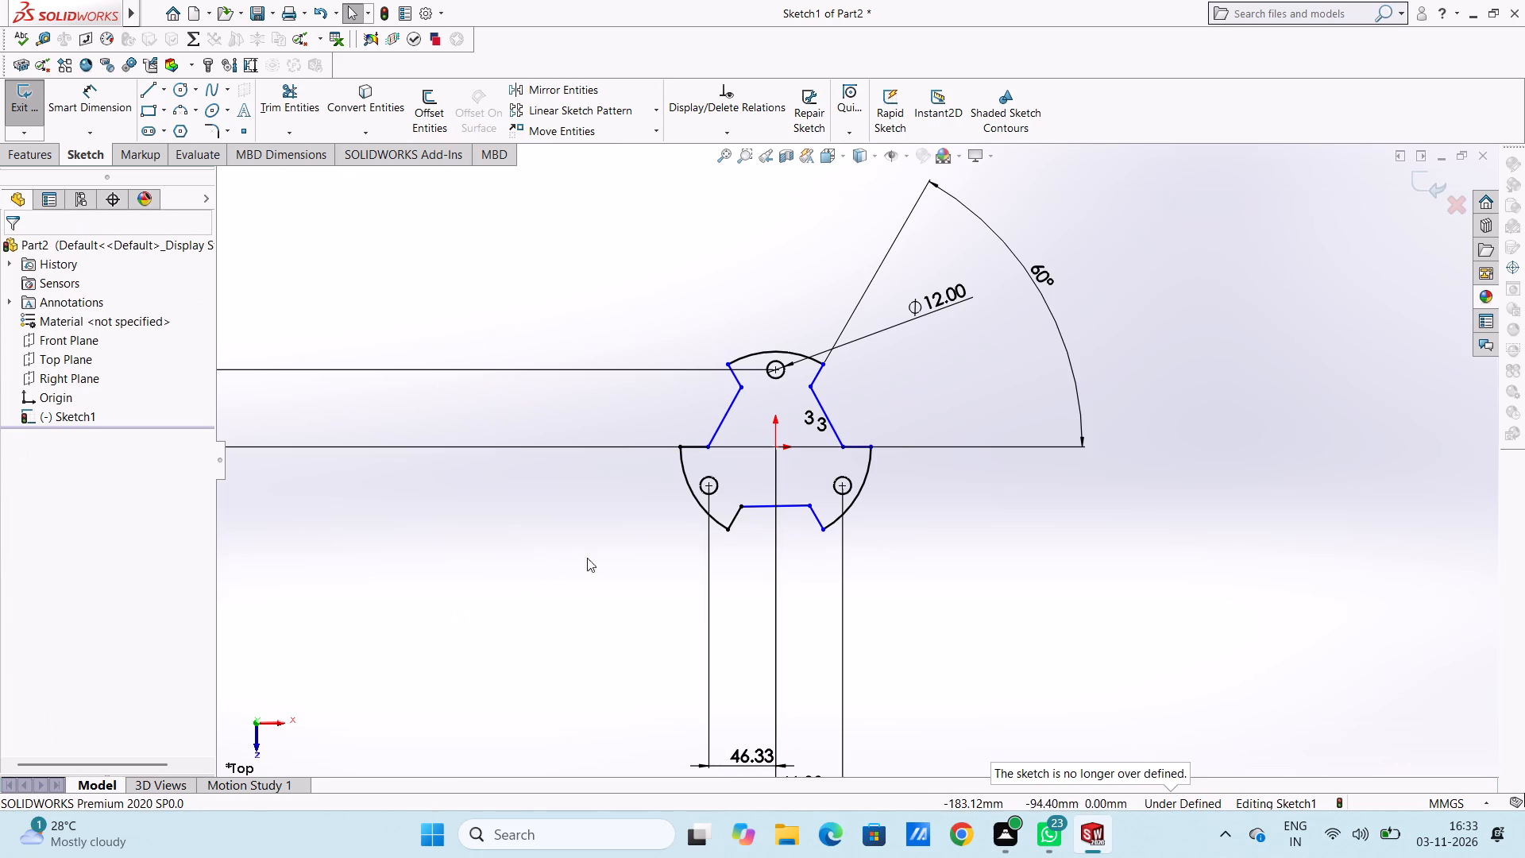
Fix both endpoints of the bottom notch's short right edge and delete the remaining 60° angle dimension.
click(820, 533)
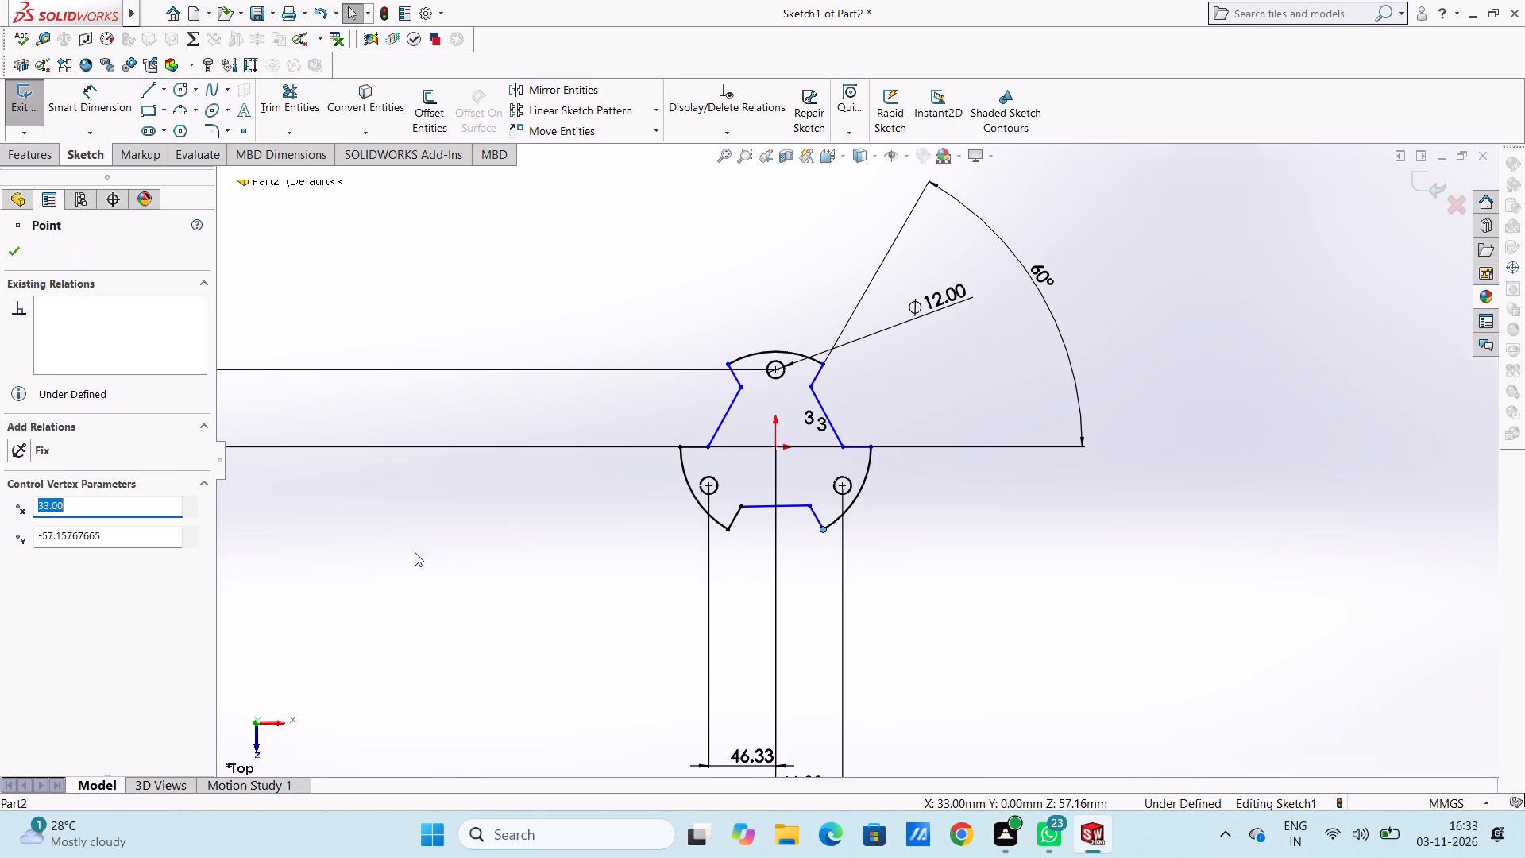
click(17, 448)
click(532, 592)
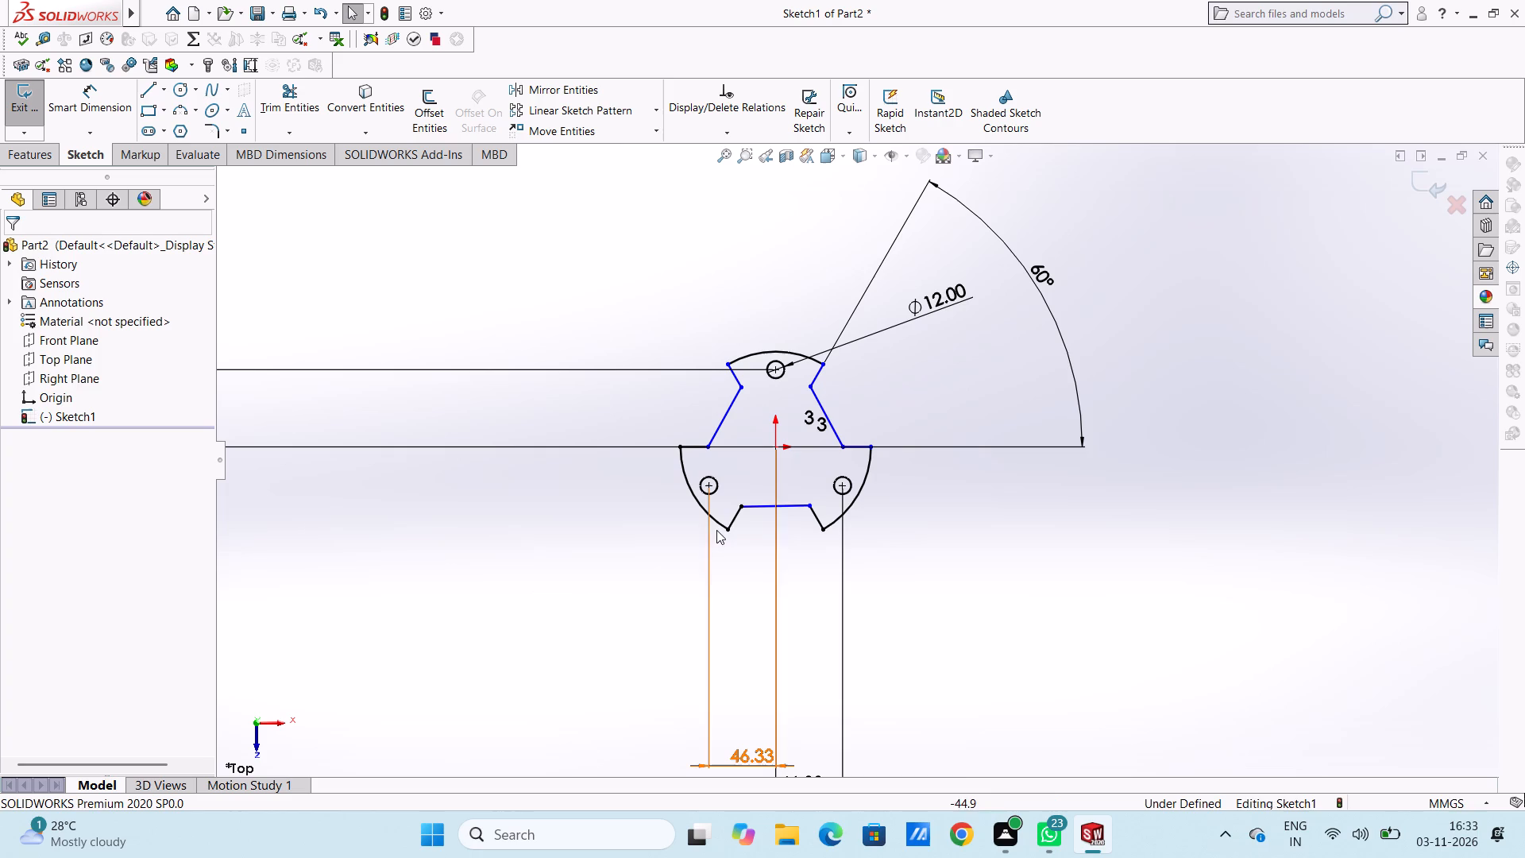
click(812, 508)
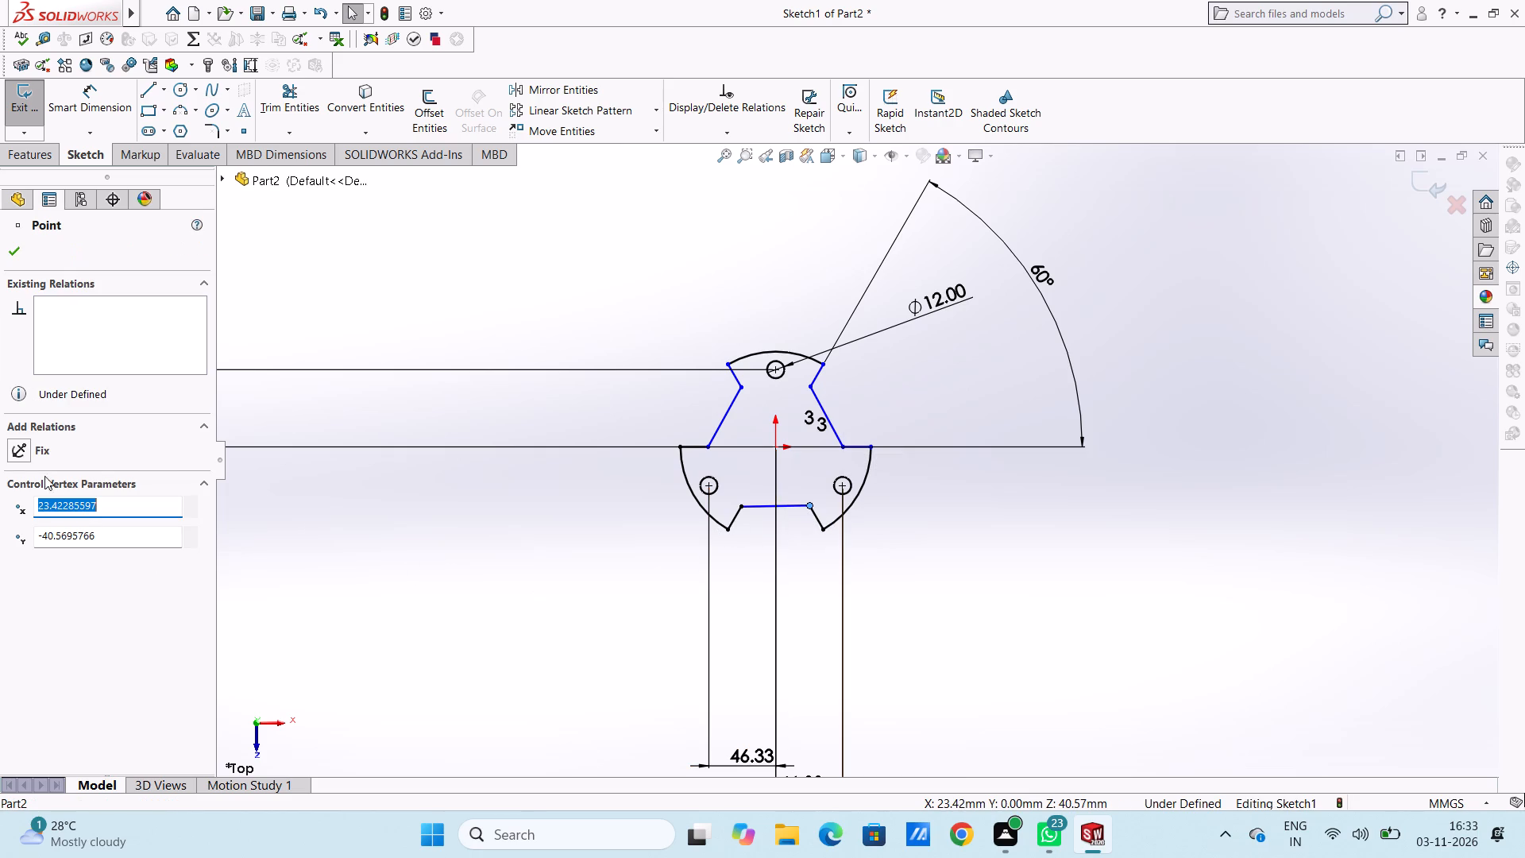
click(17, 449)
click(430, 551)
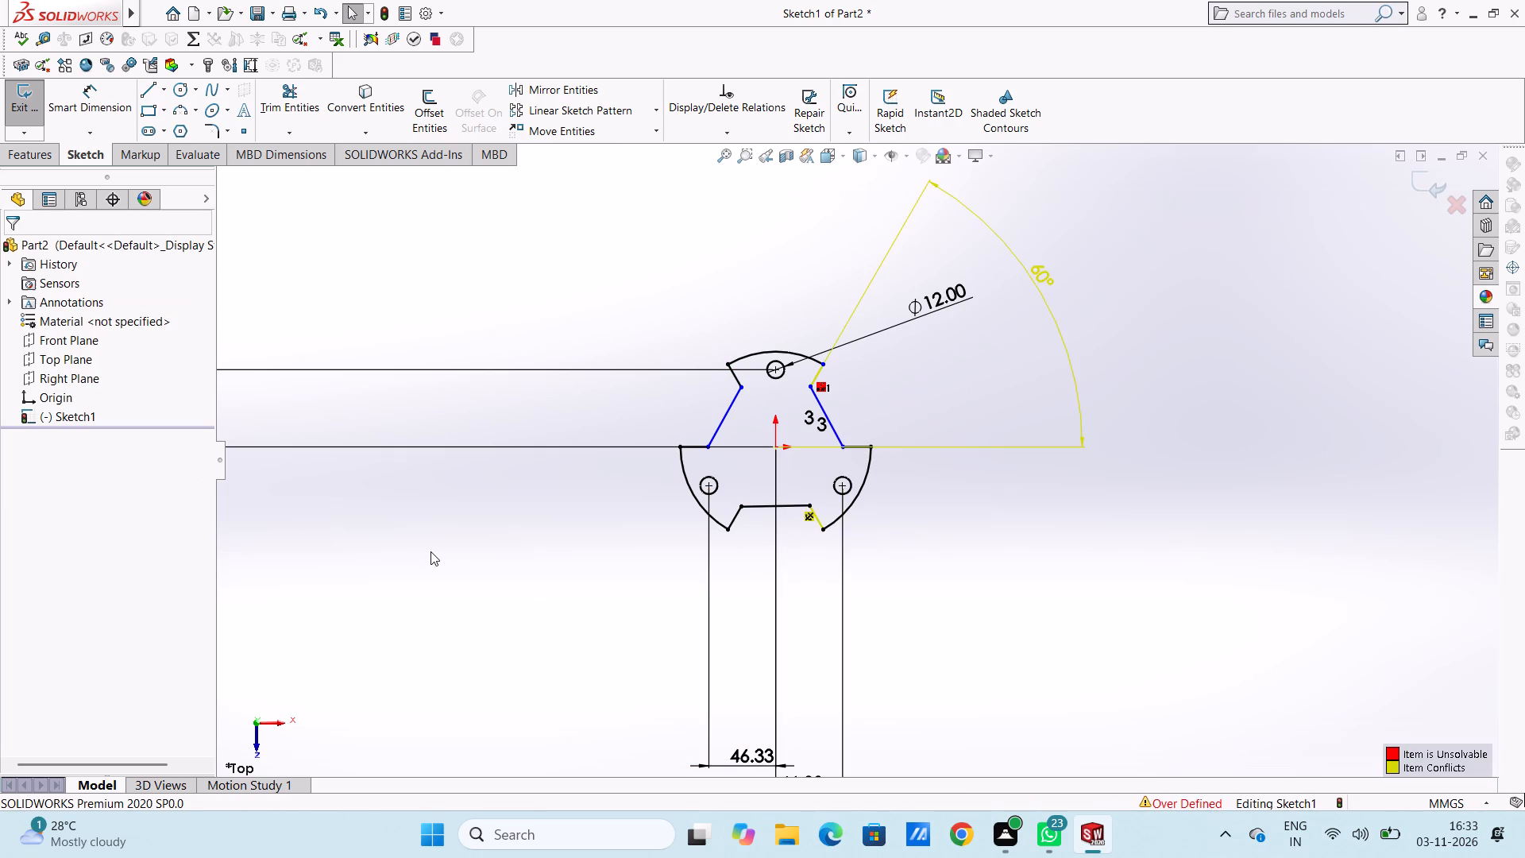
scroll(766, 477, up, 4)
click(949, 375)
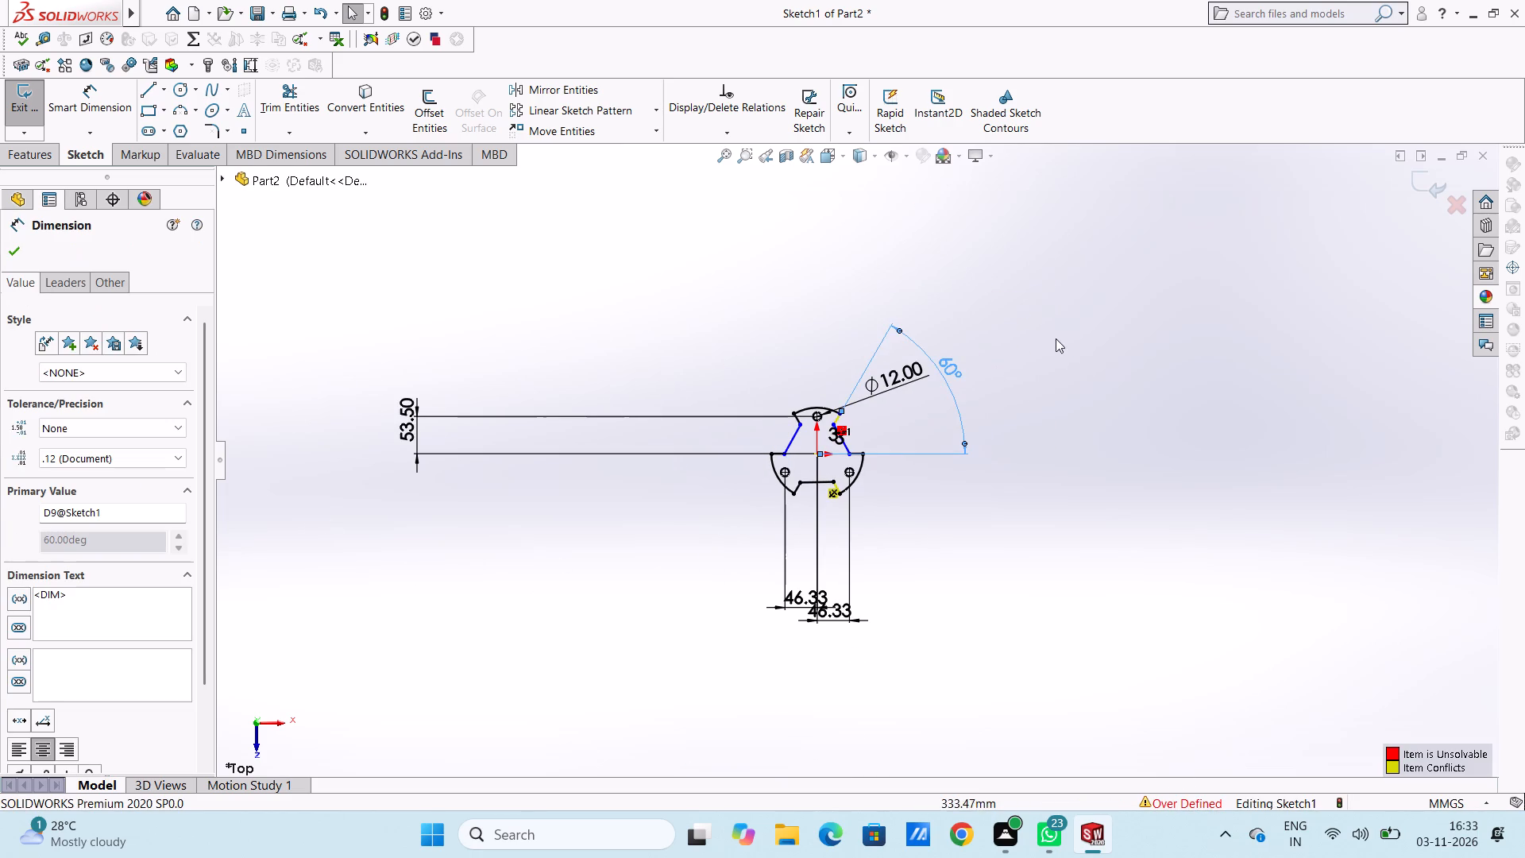
right_click(1056, 338)
click(1083, 547)
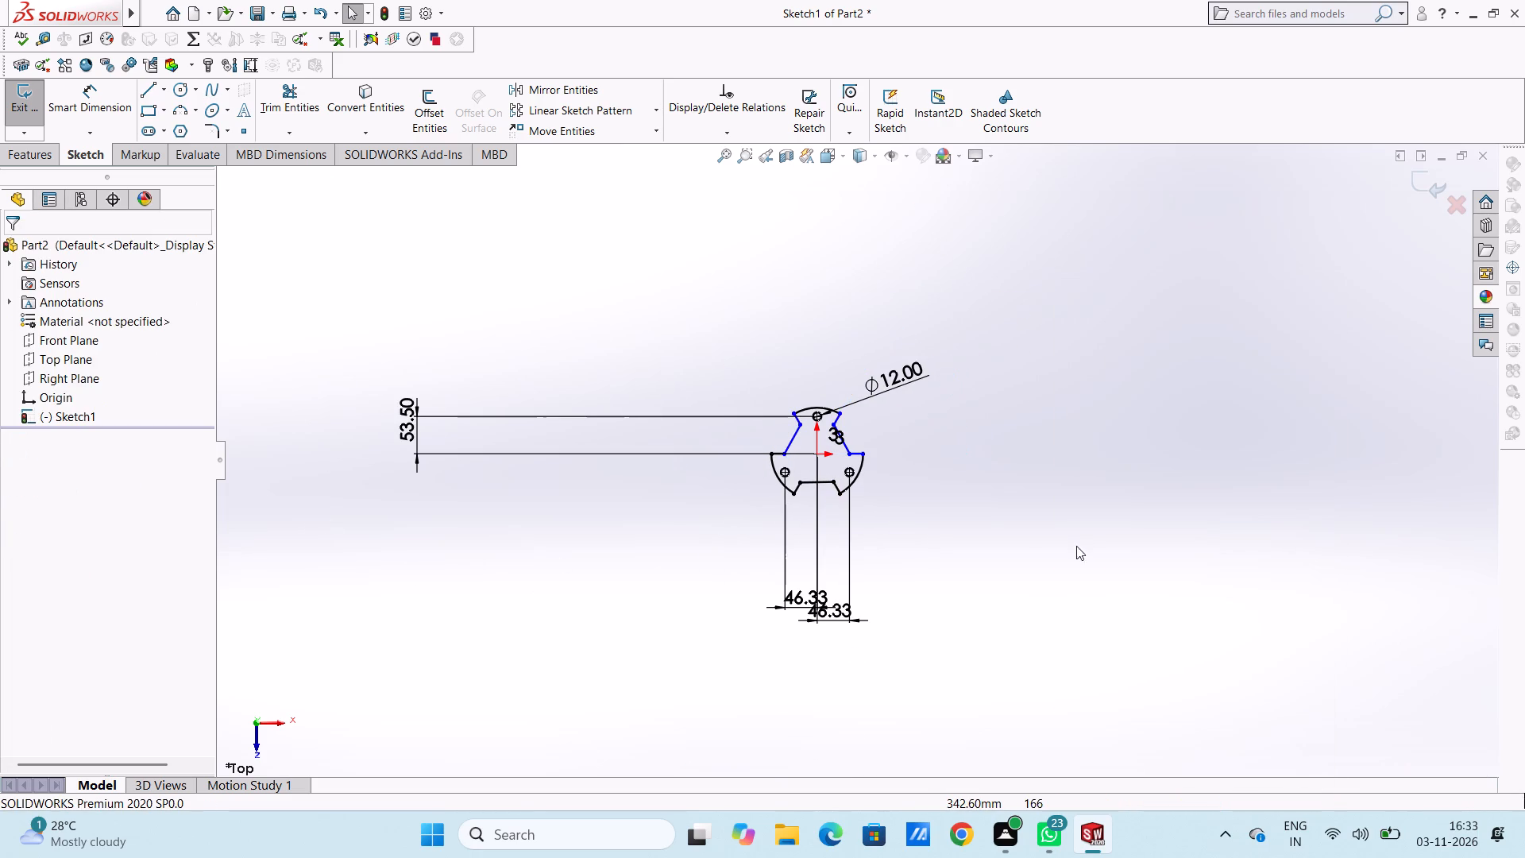
Fix the left notch's two inner corner points, the one on the horizontal axis and the one below the top lobe.
scroll(897, 472, down, 3)
scroll(801, 454, up, 2)
scroll(762, 423, down, 3)
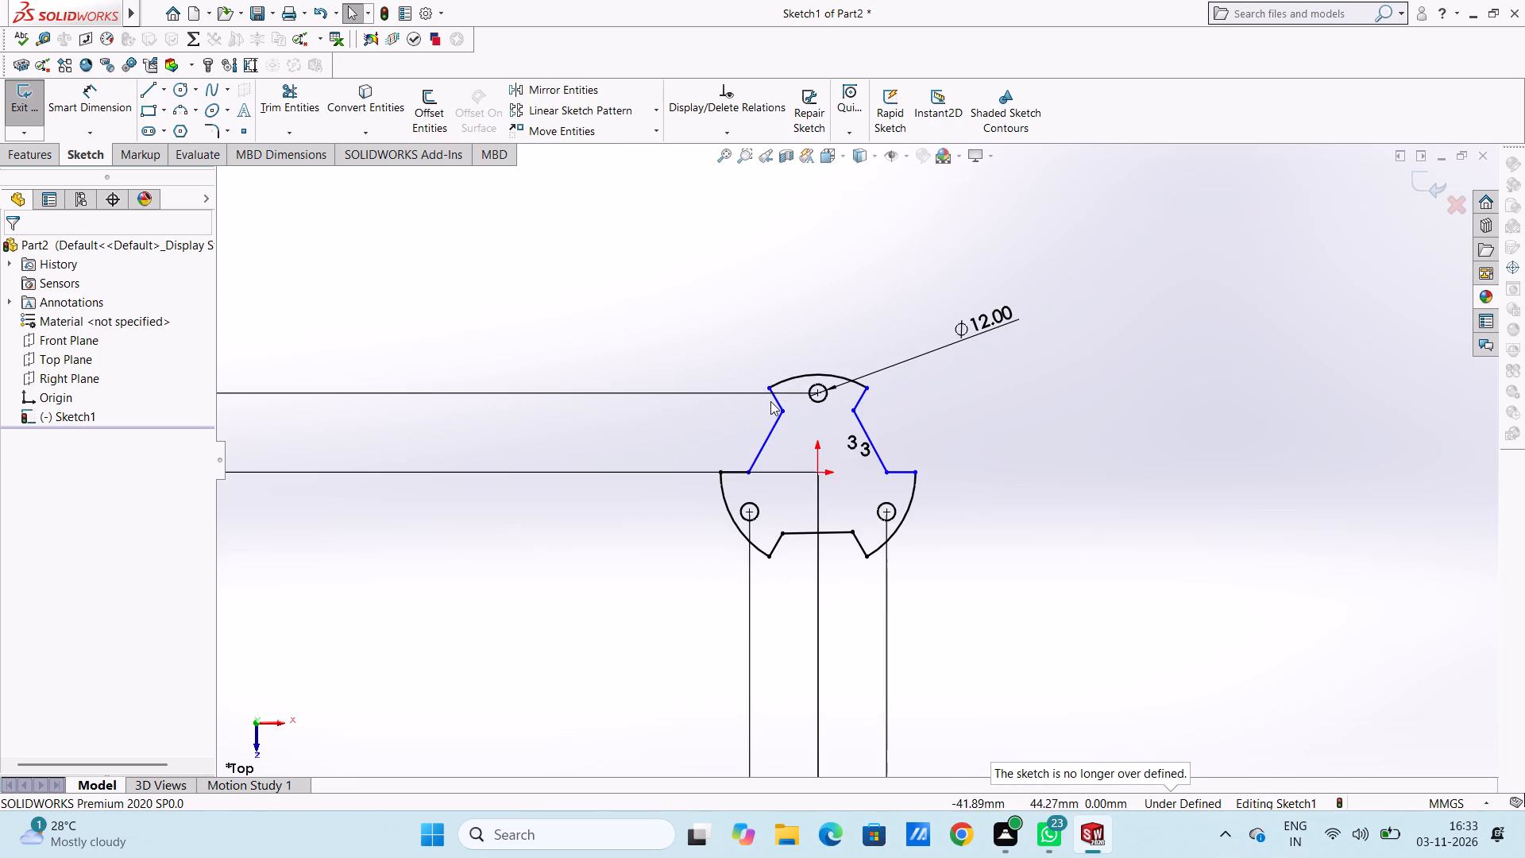
scroll(810, 359, down, 4)
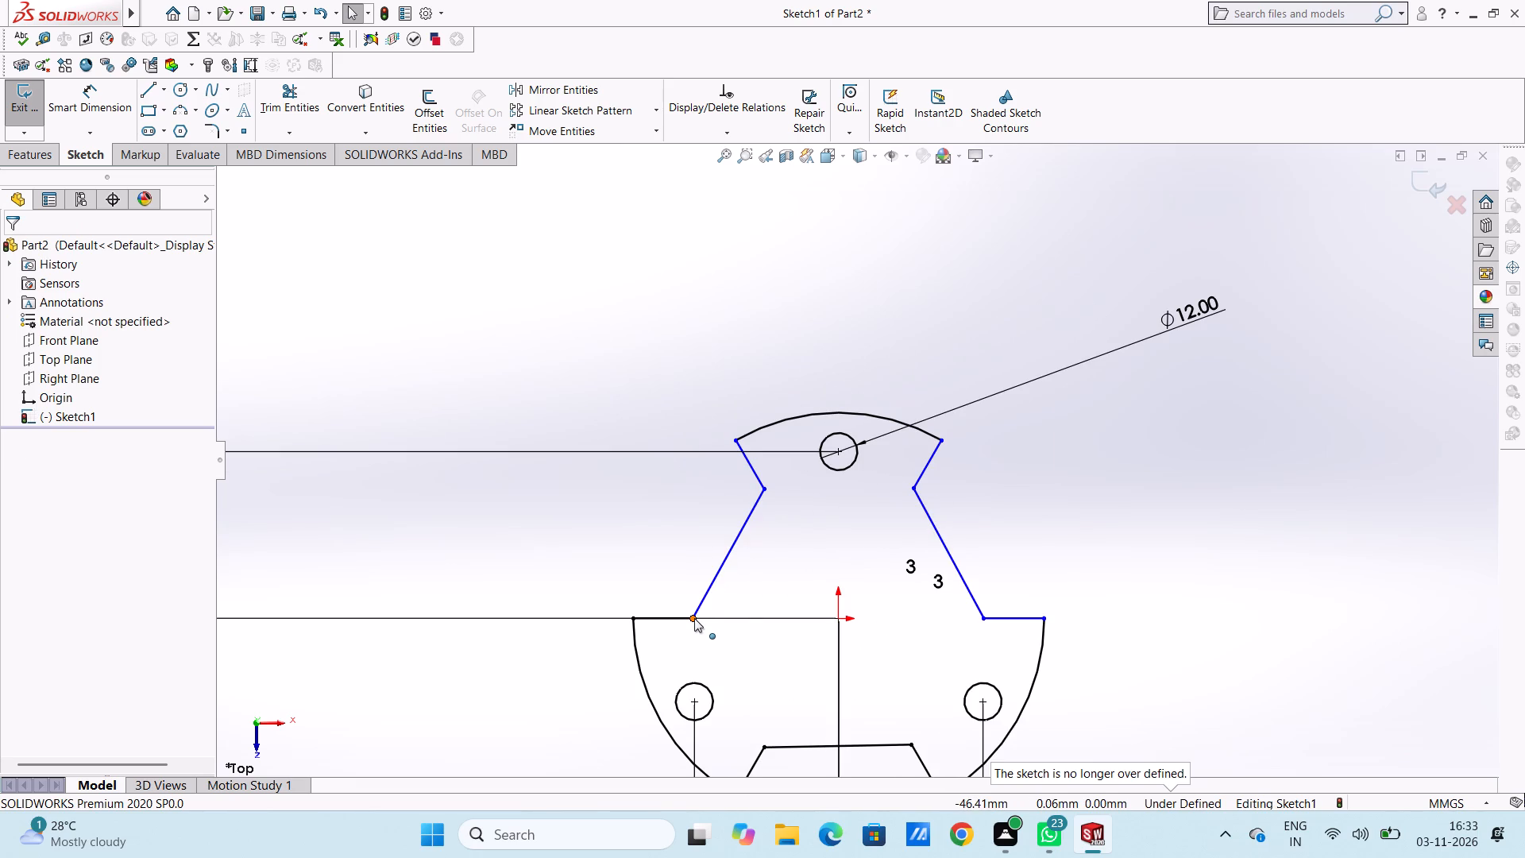
click(694, 618)
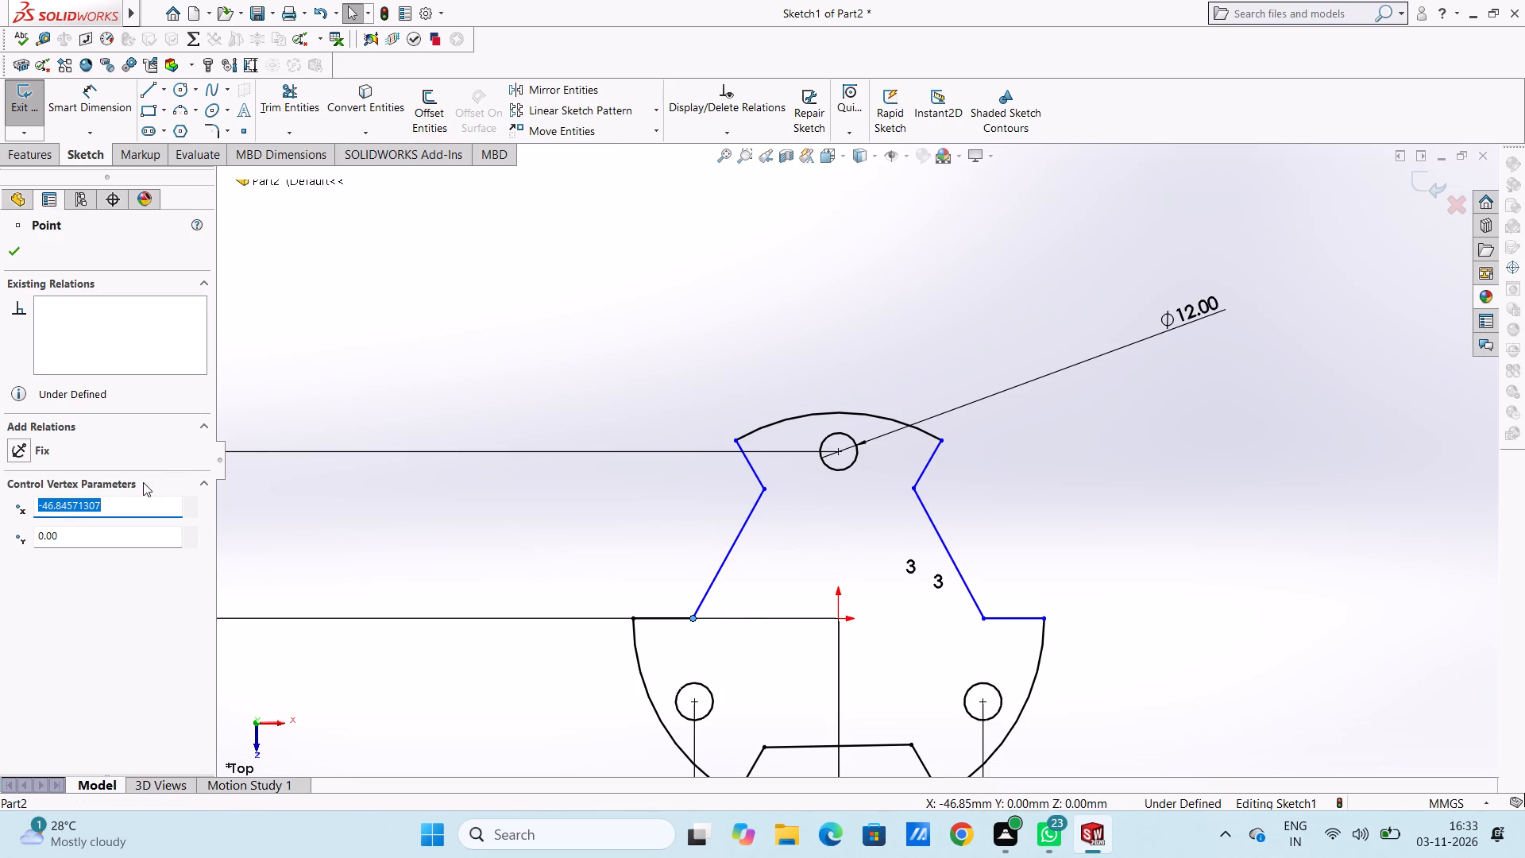
click(25, 446)
click(415, 531)
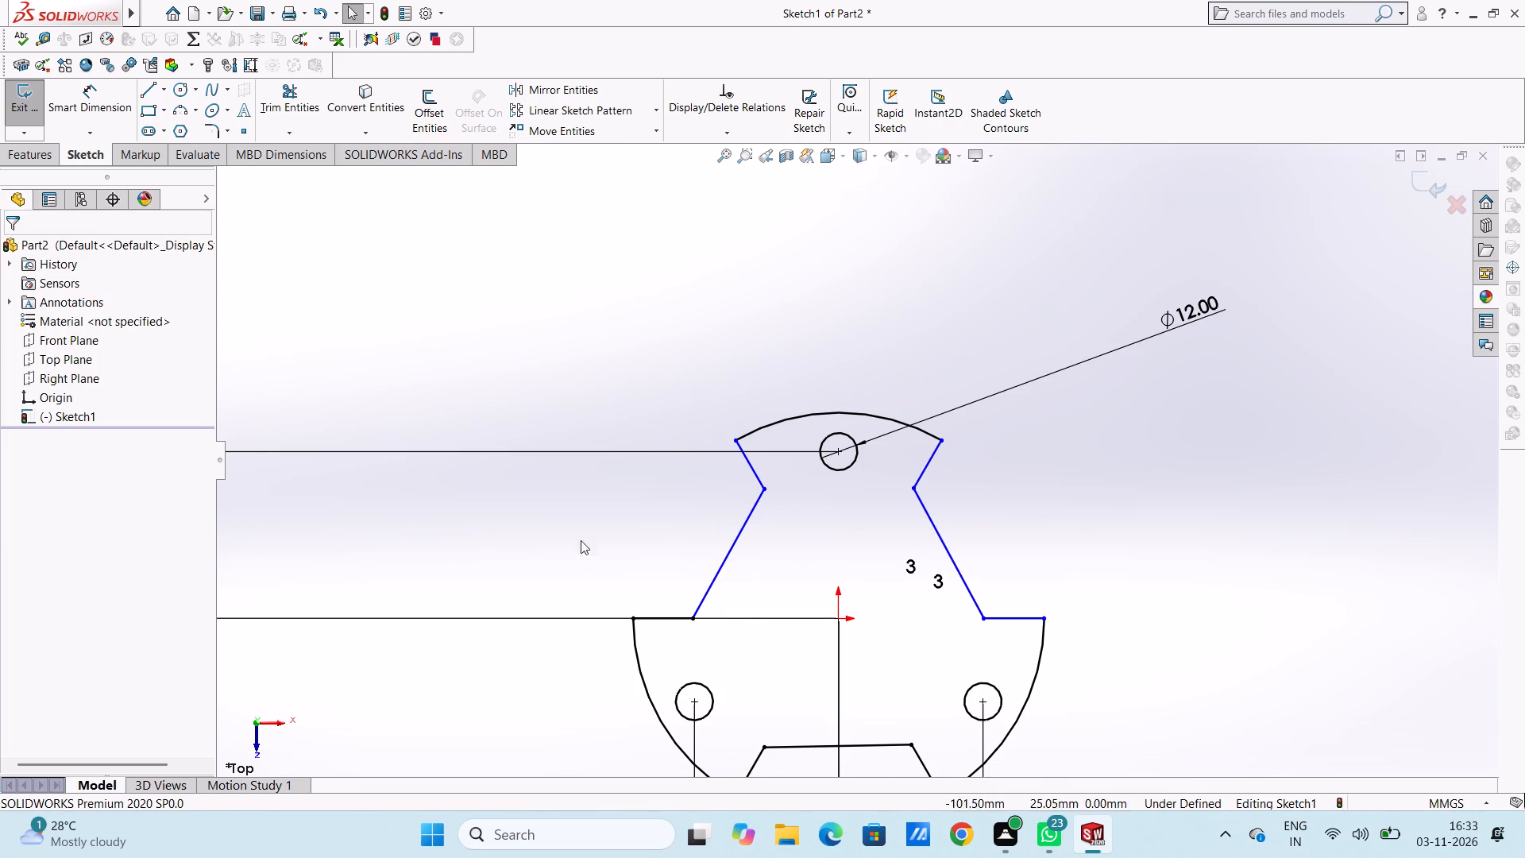
click(766, 491)
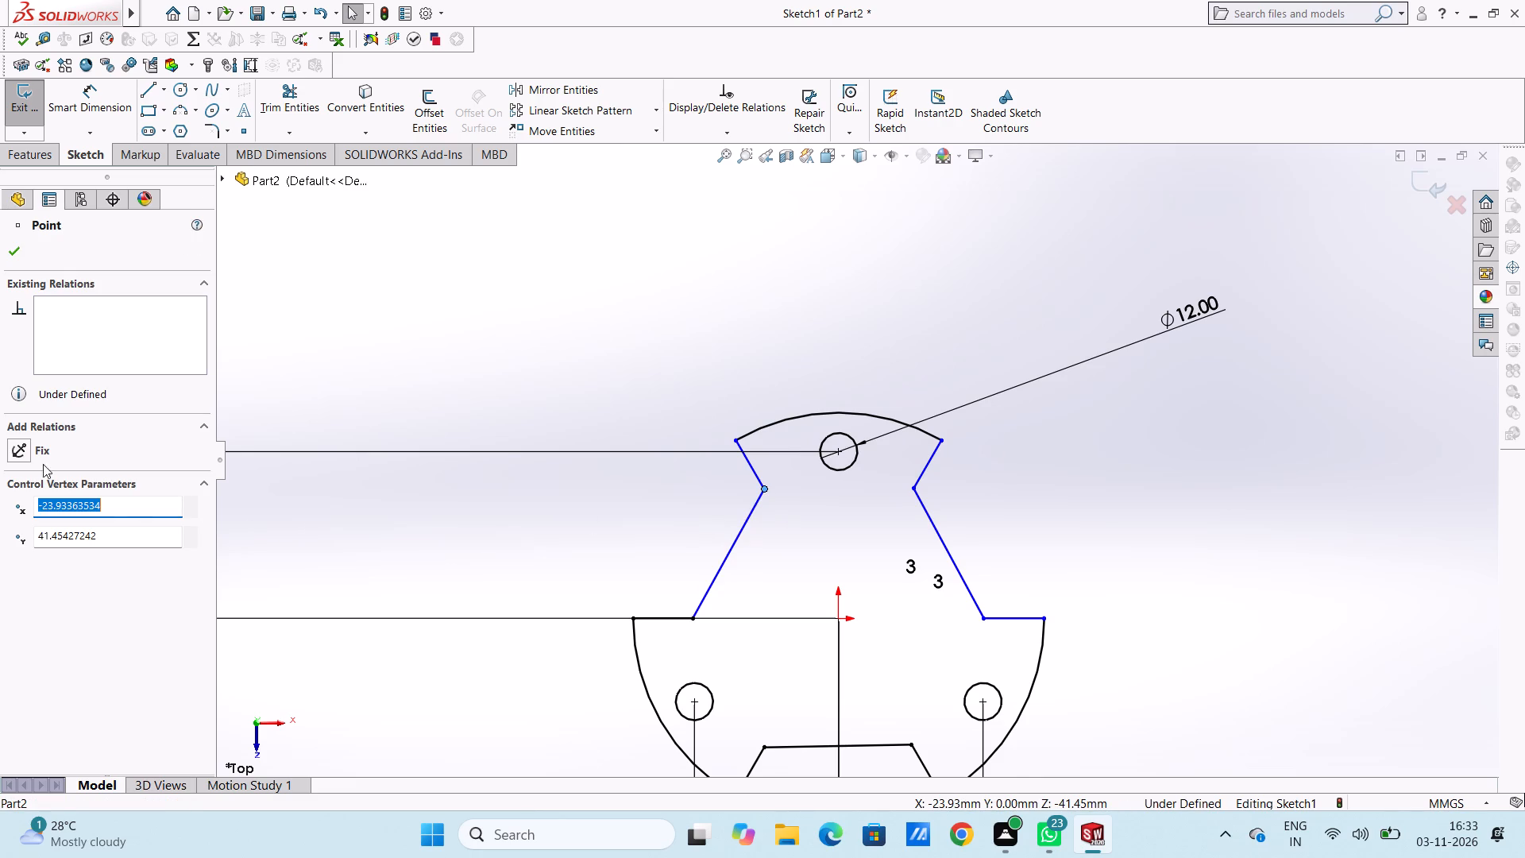
click(24, 450)
click(379, 539)
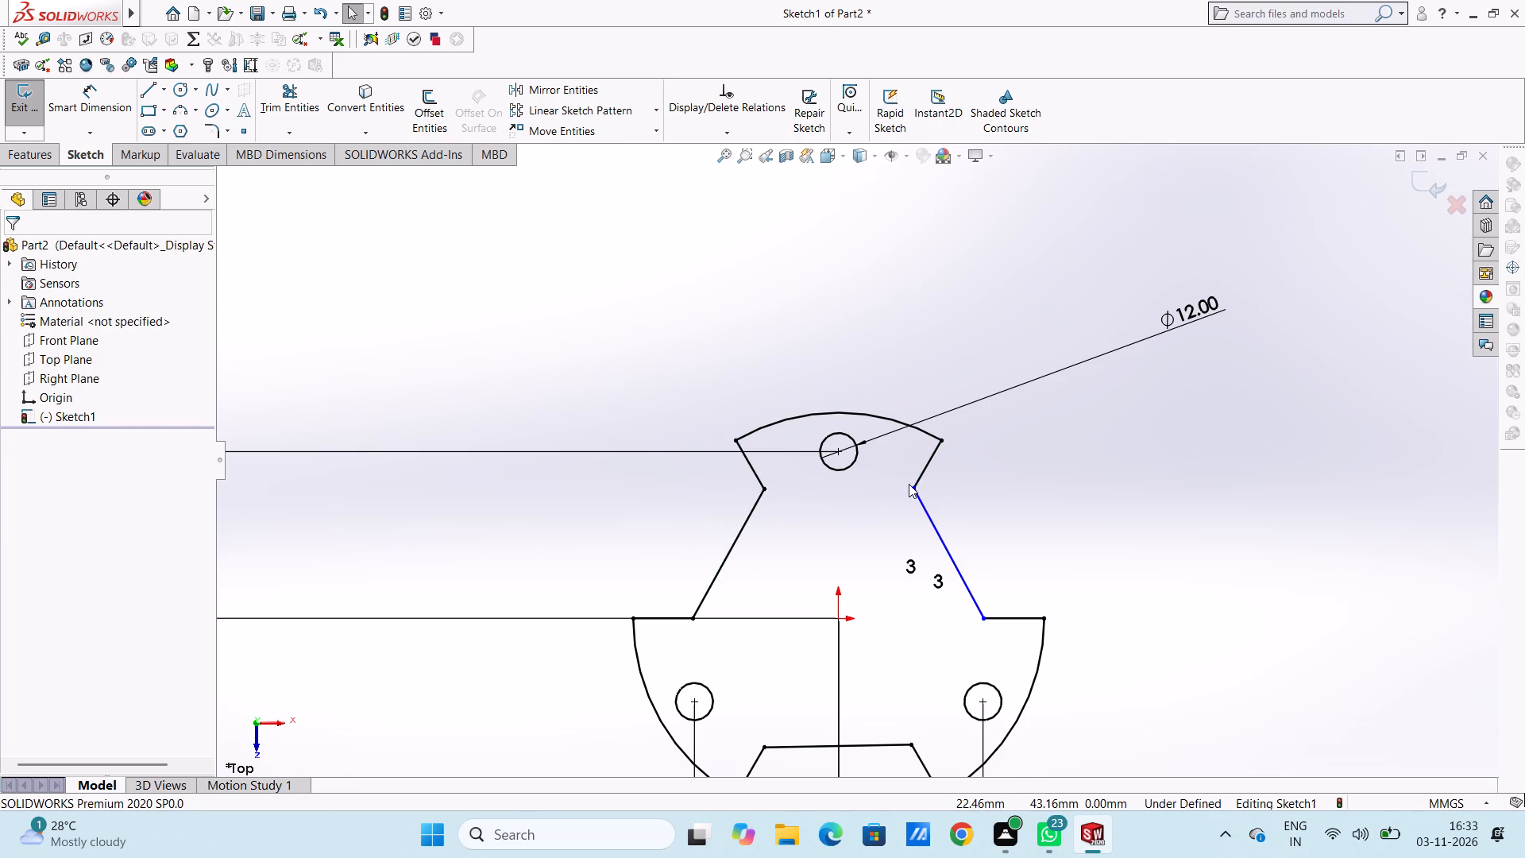
Fix the right notch's two inner corner points, the one below the top lobe and the one on the horizontal axis.
click(910, 484)
click(15, 446)
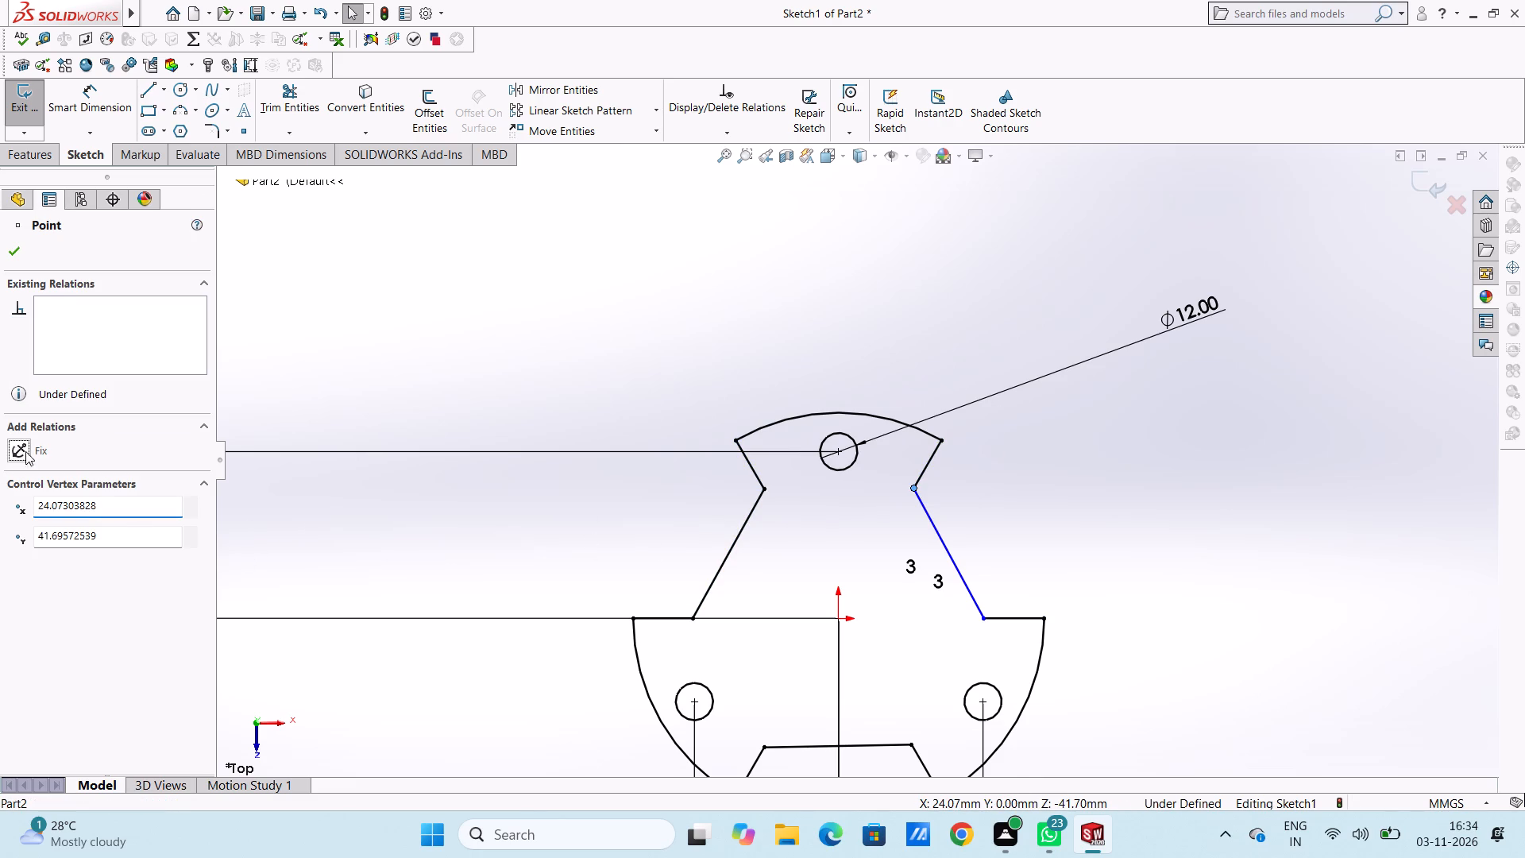
click(489, 517)
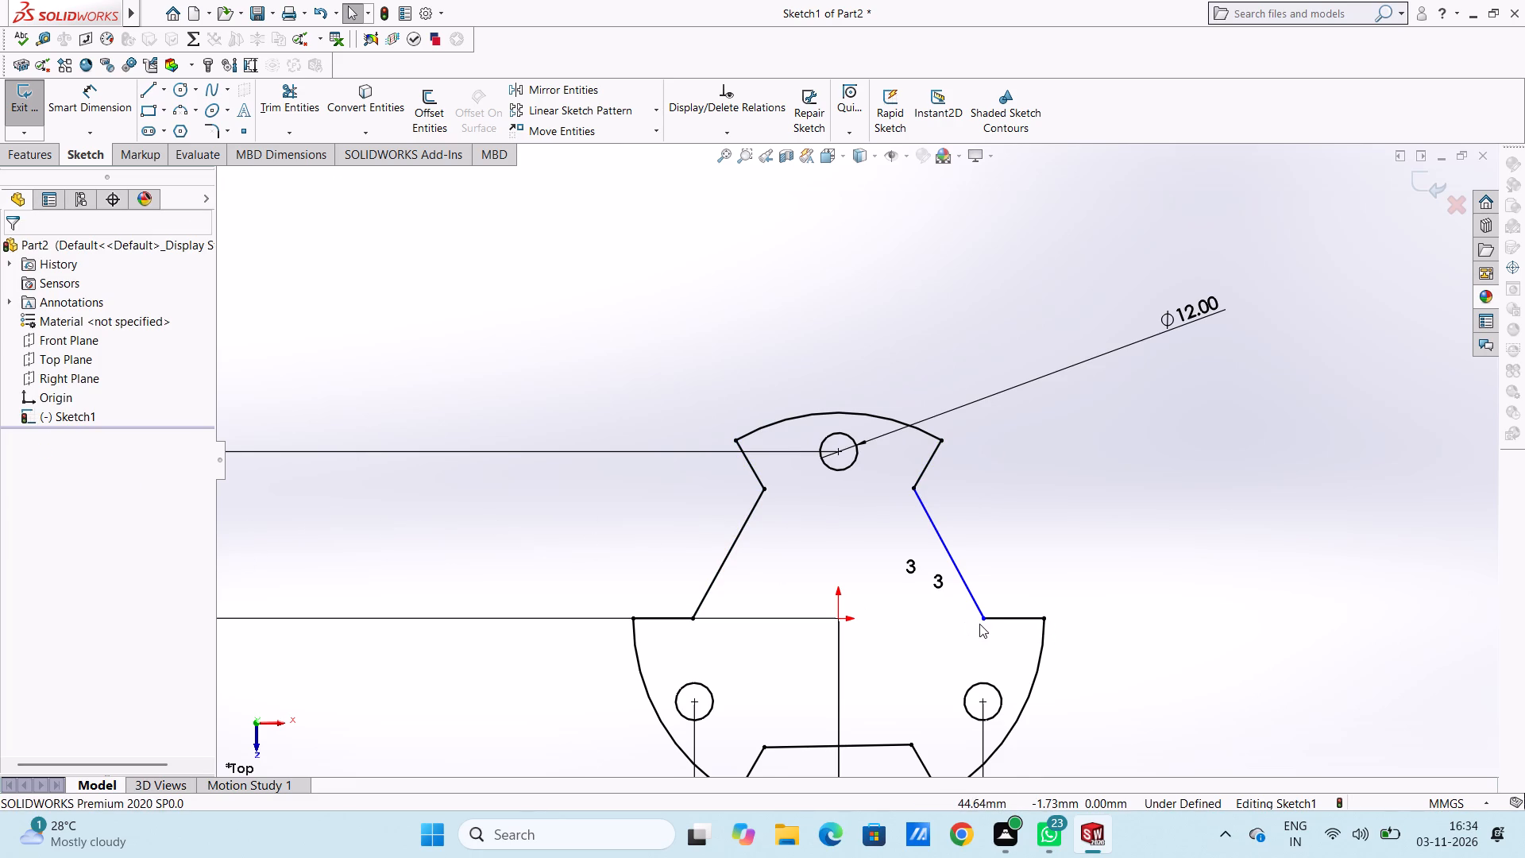
click(982, 623)
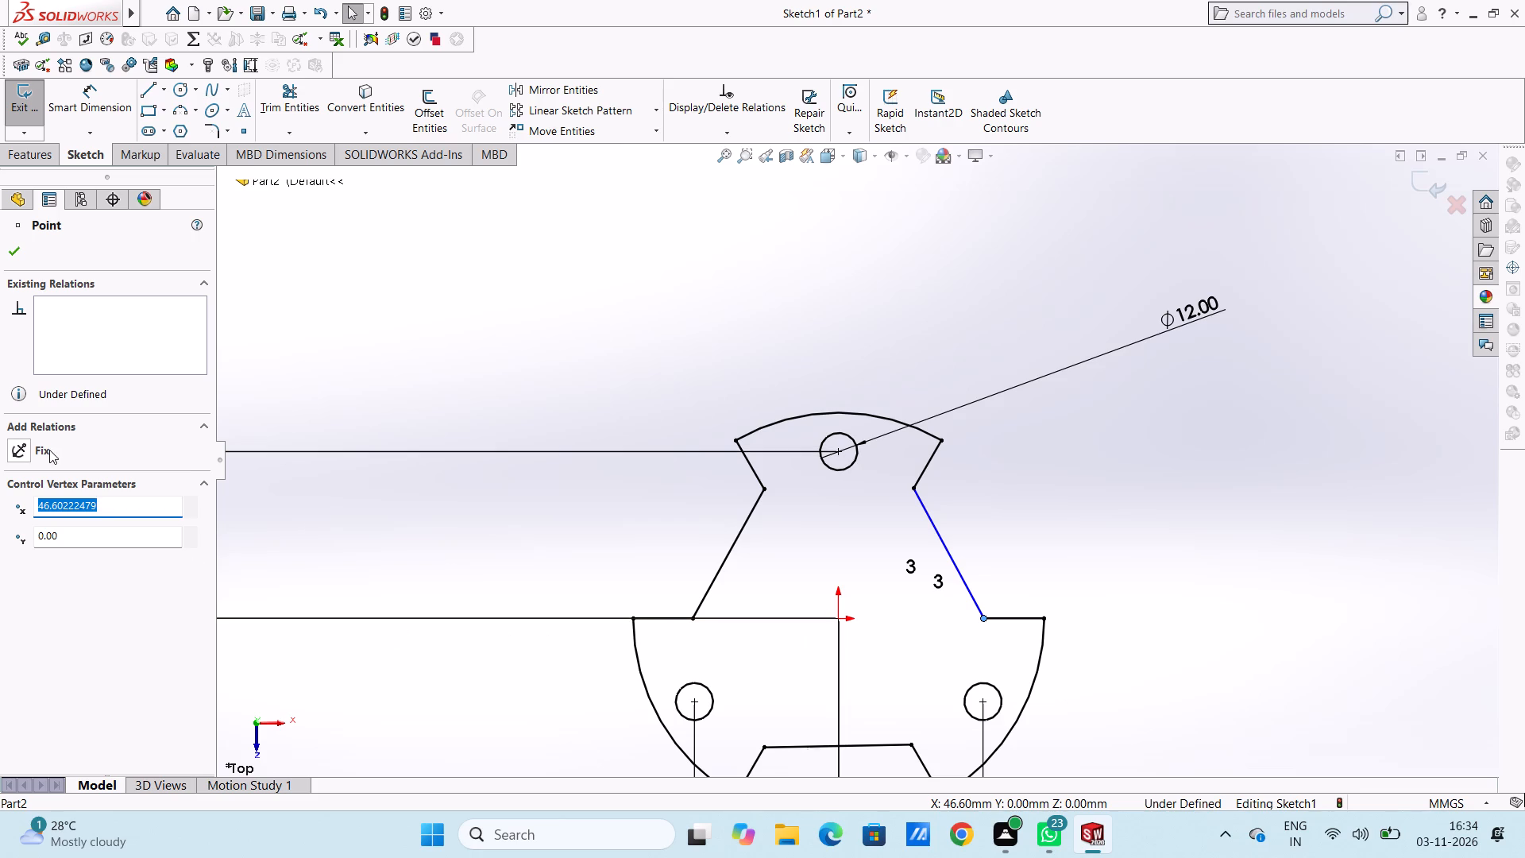
click(33, 448)
click(400, 518)
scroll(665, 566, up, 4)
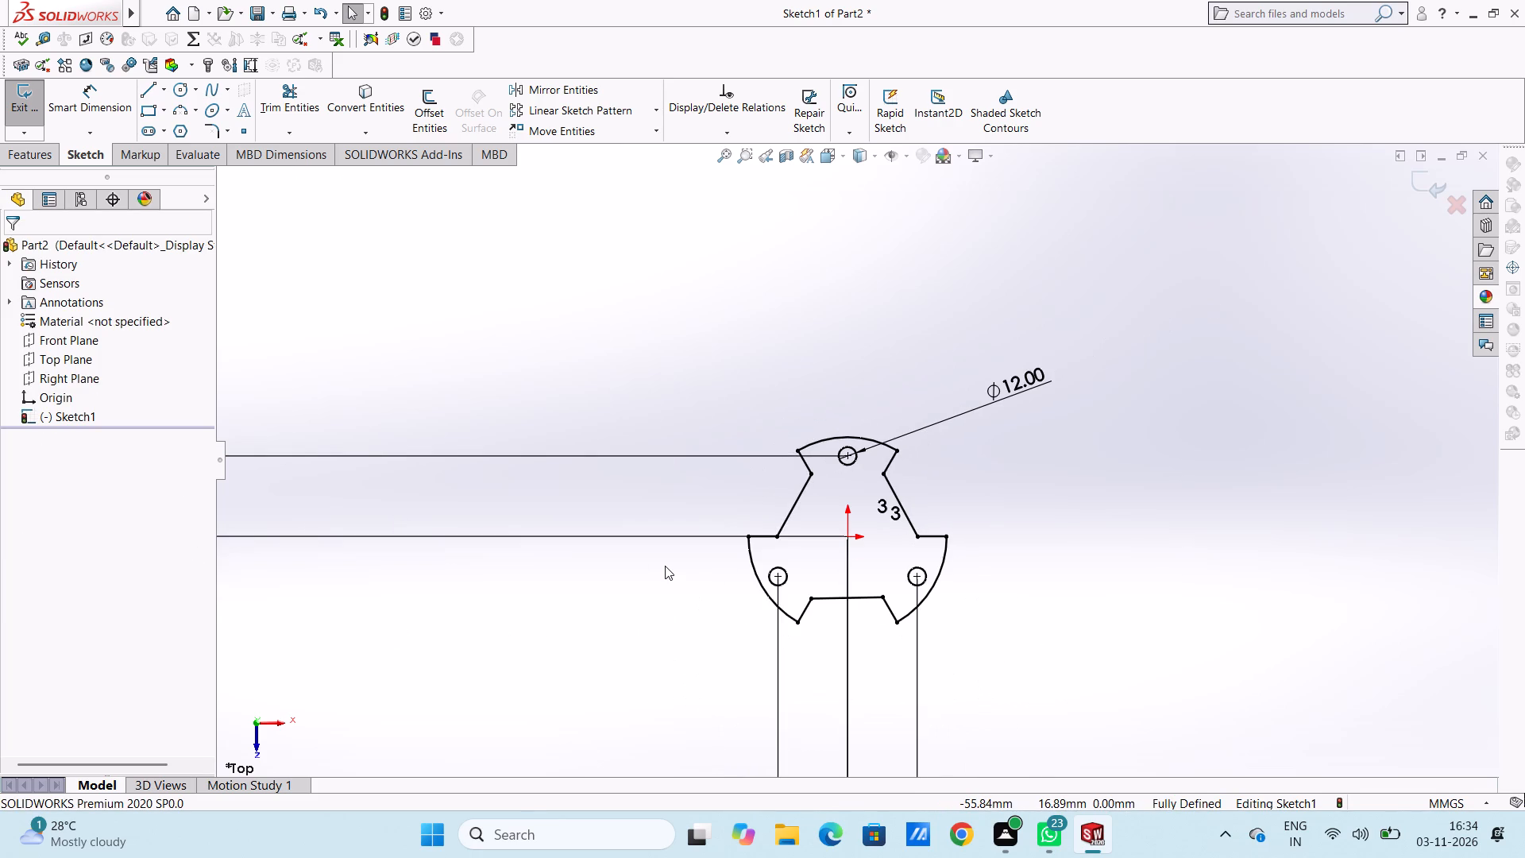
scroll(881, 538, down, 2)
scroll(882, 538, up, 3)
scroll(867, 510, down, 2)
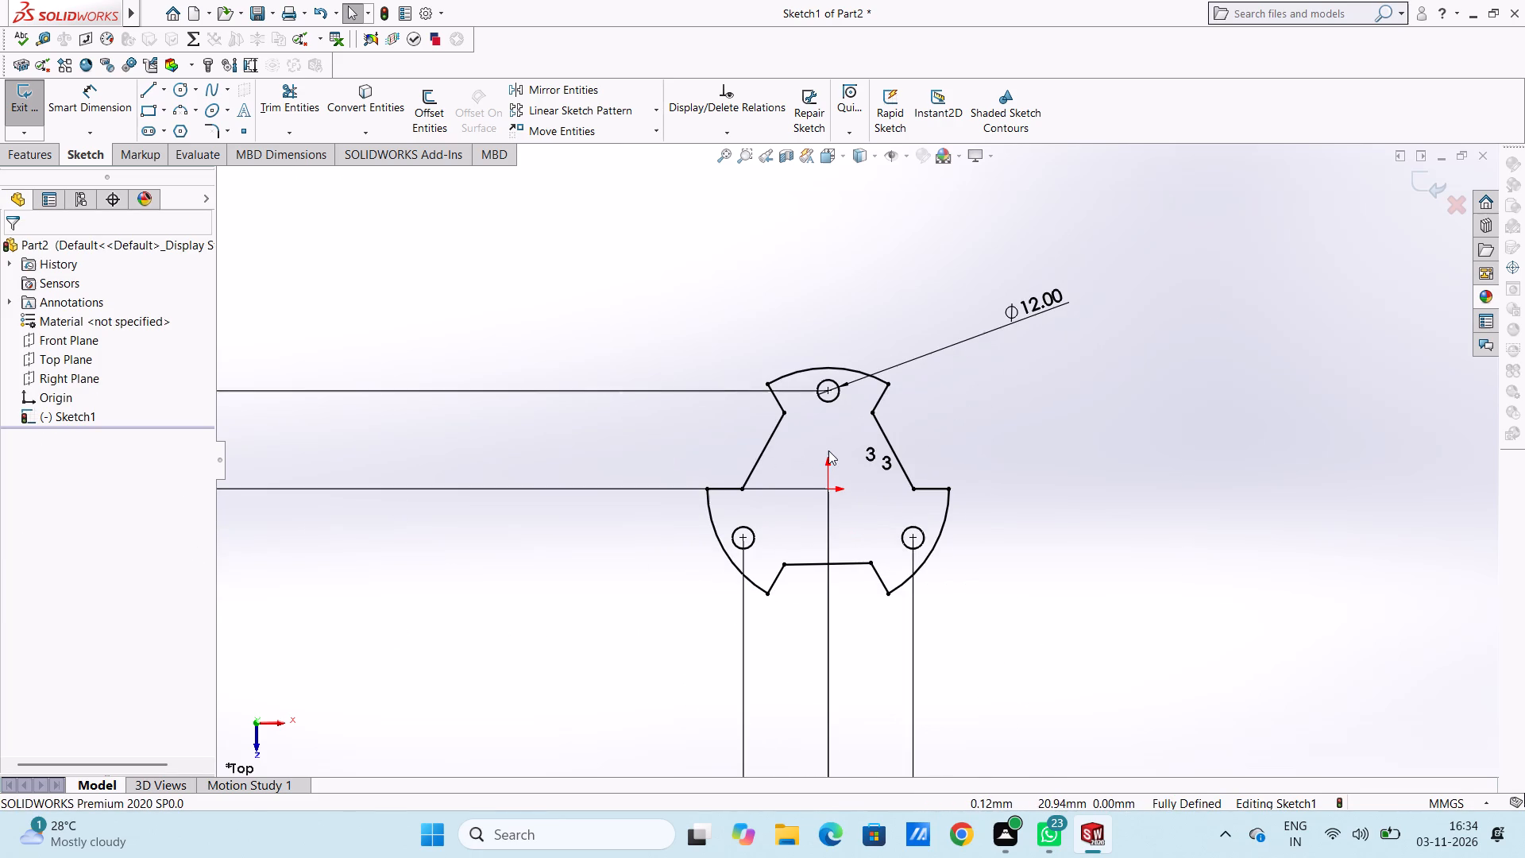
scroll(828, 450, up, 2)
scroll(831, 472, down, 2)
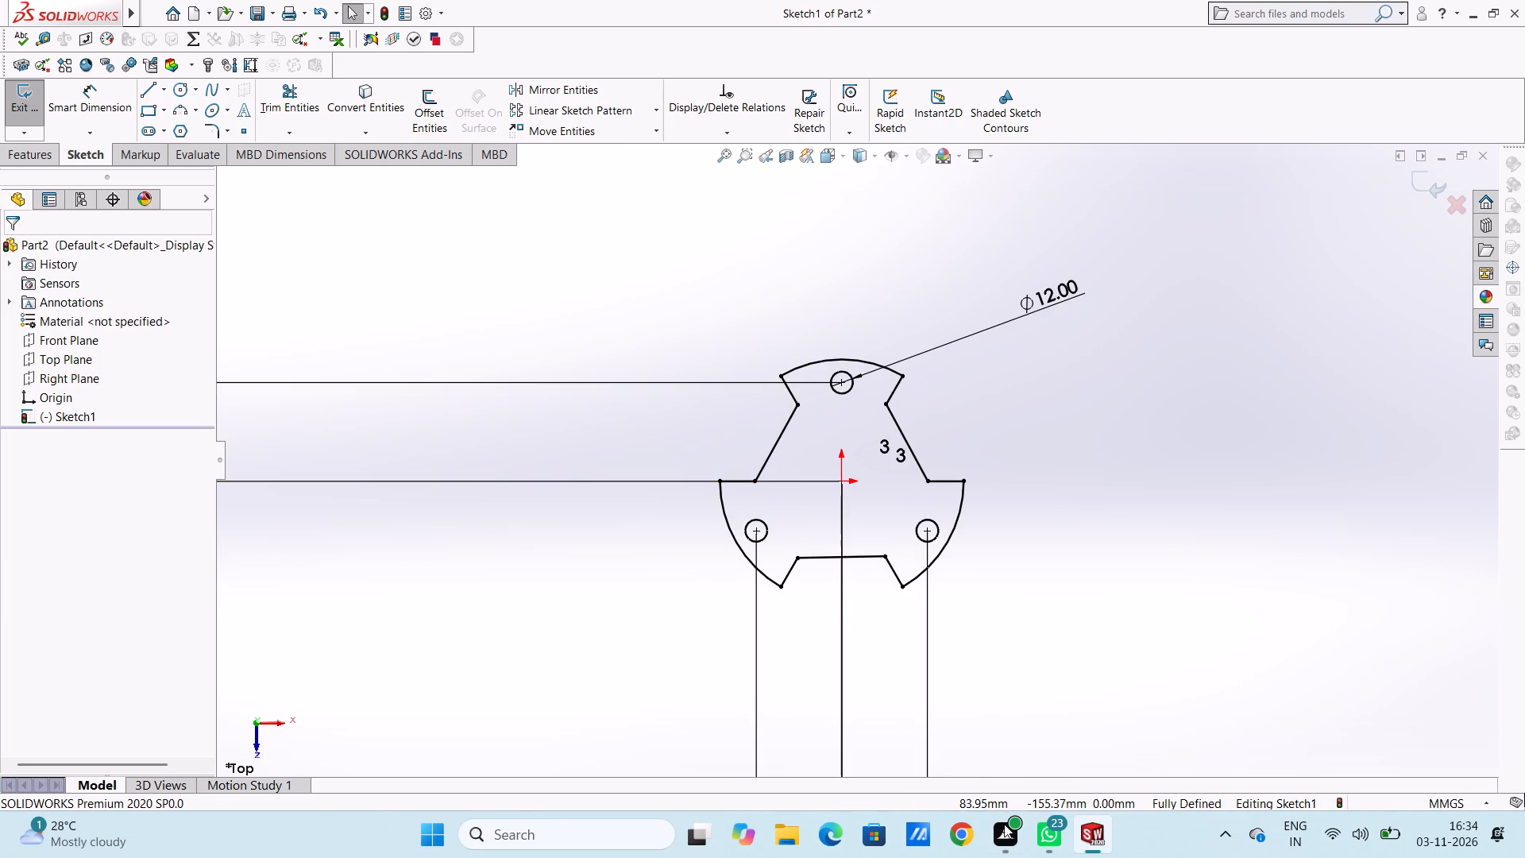
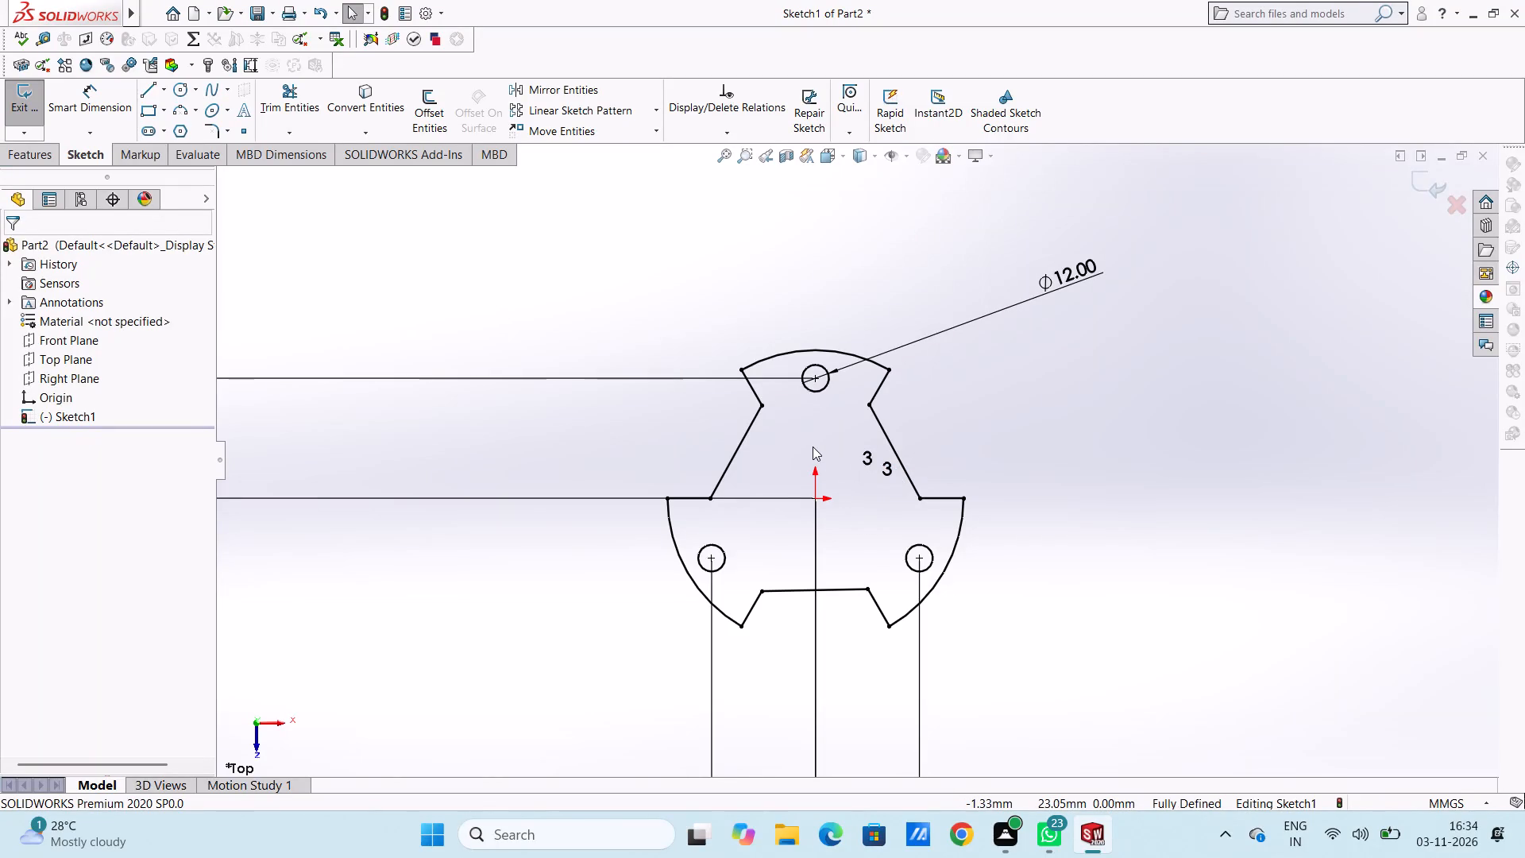
Extrude the three-lobed profile region, leaving its three holes open, as a blind boss 14 mm deep.
scroll(813, 446, up, 2)
scroll(813, 446, down, 2)
scroll(874, 377, down, 2)
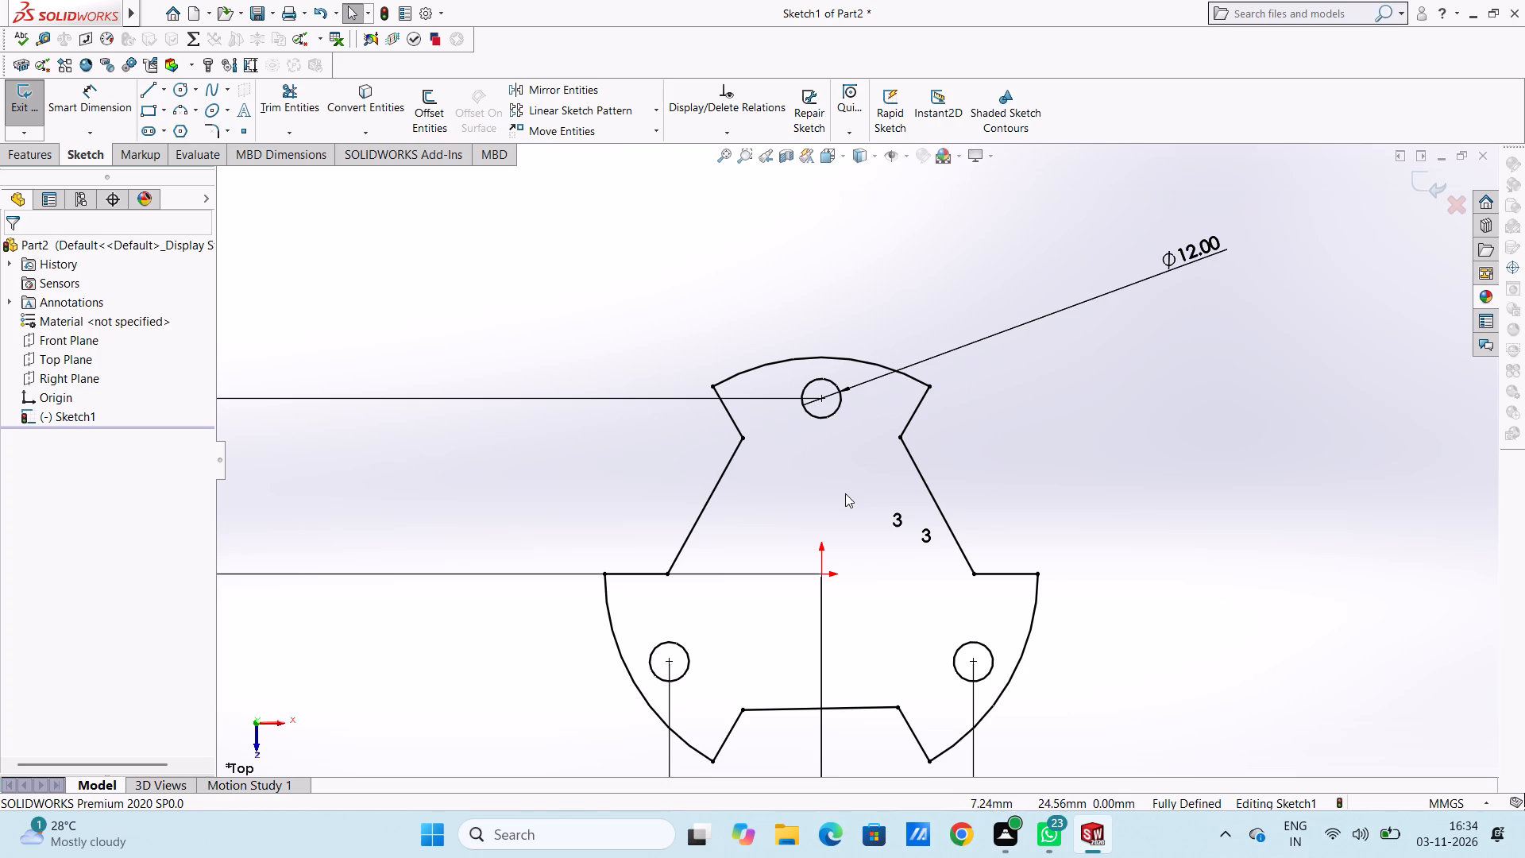
middle_drag(786, 602, 763, 392)
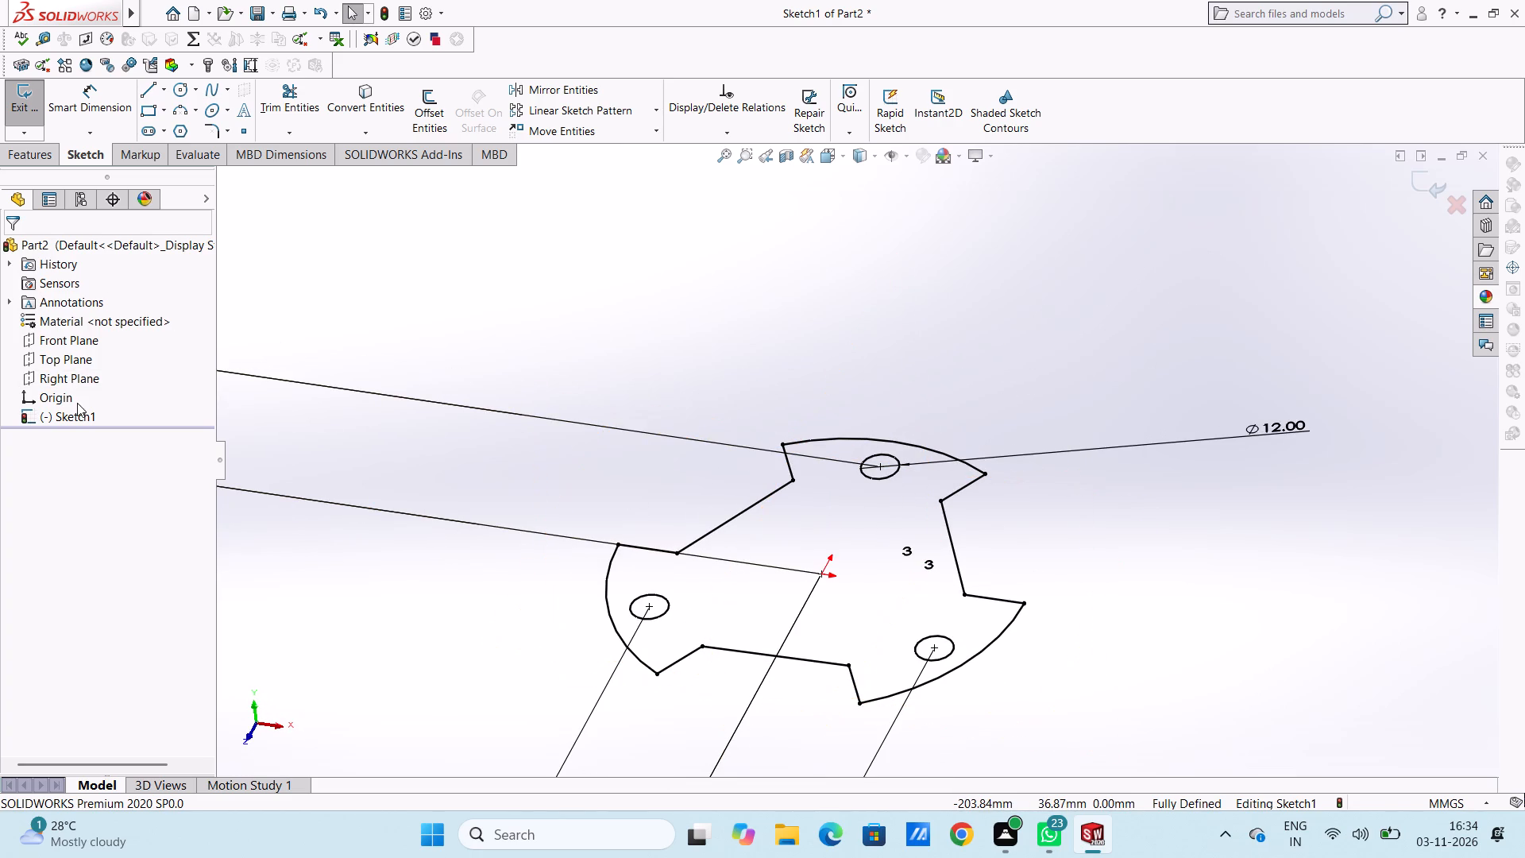
click(50, 155)
click(38, 129)
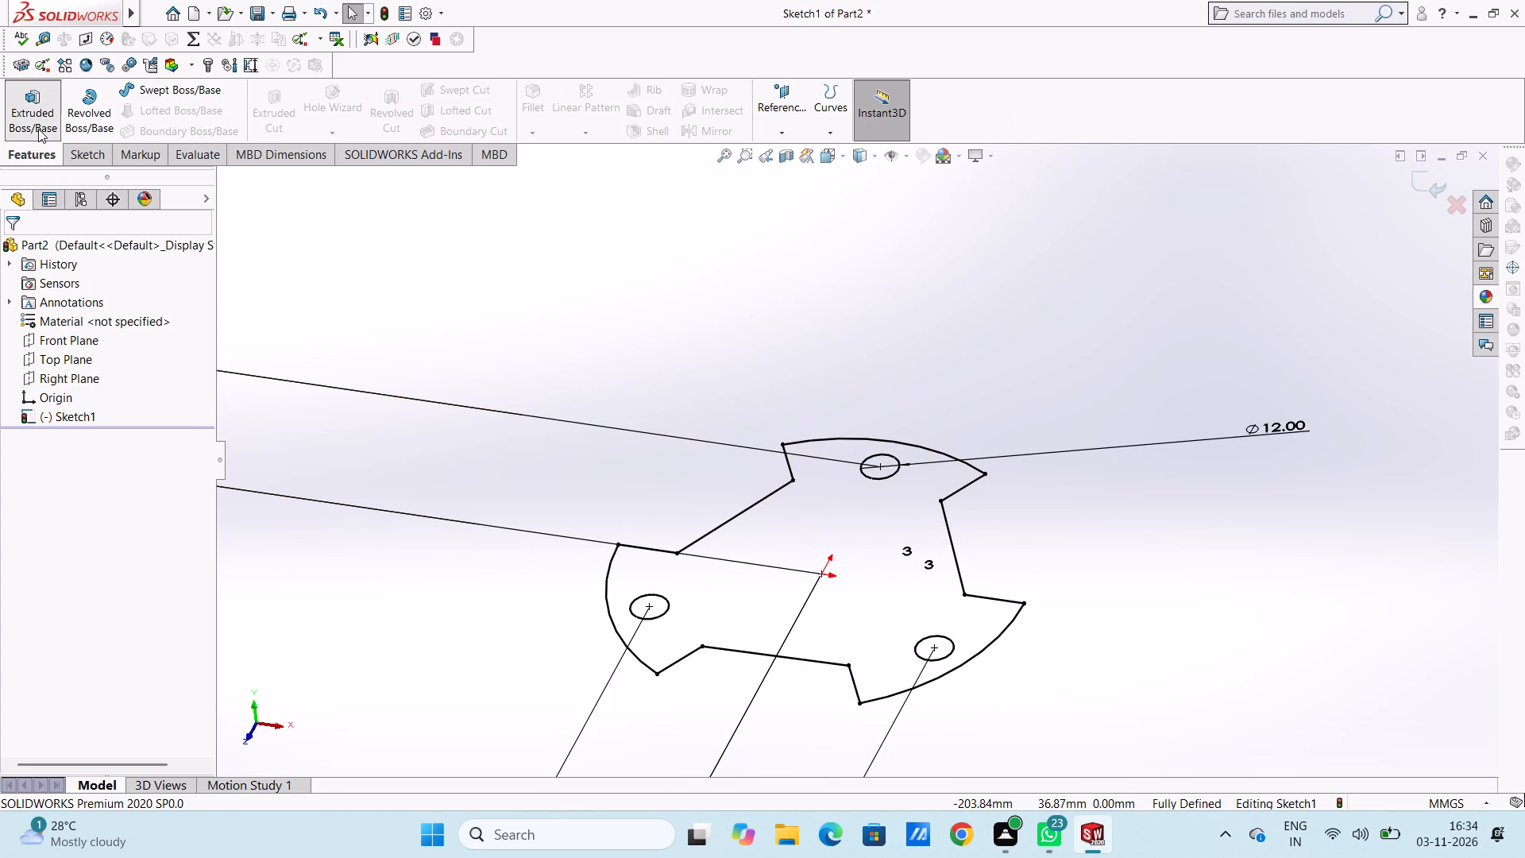
click(816, 548)
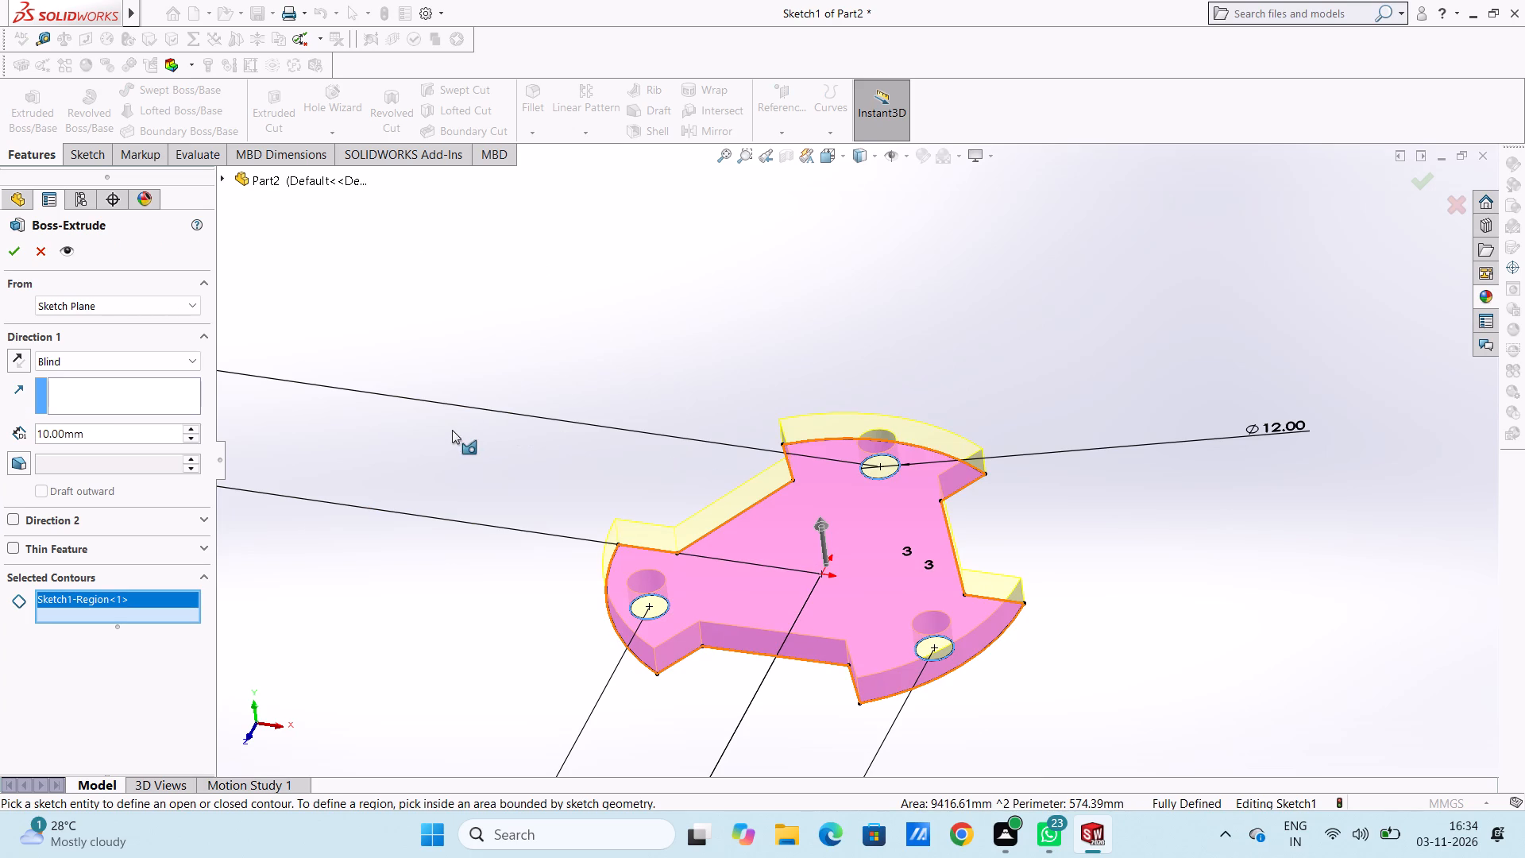
double_click(156, 435)
text(14)
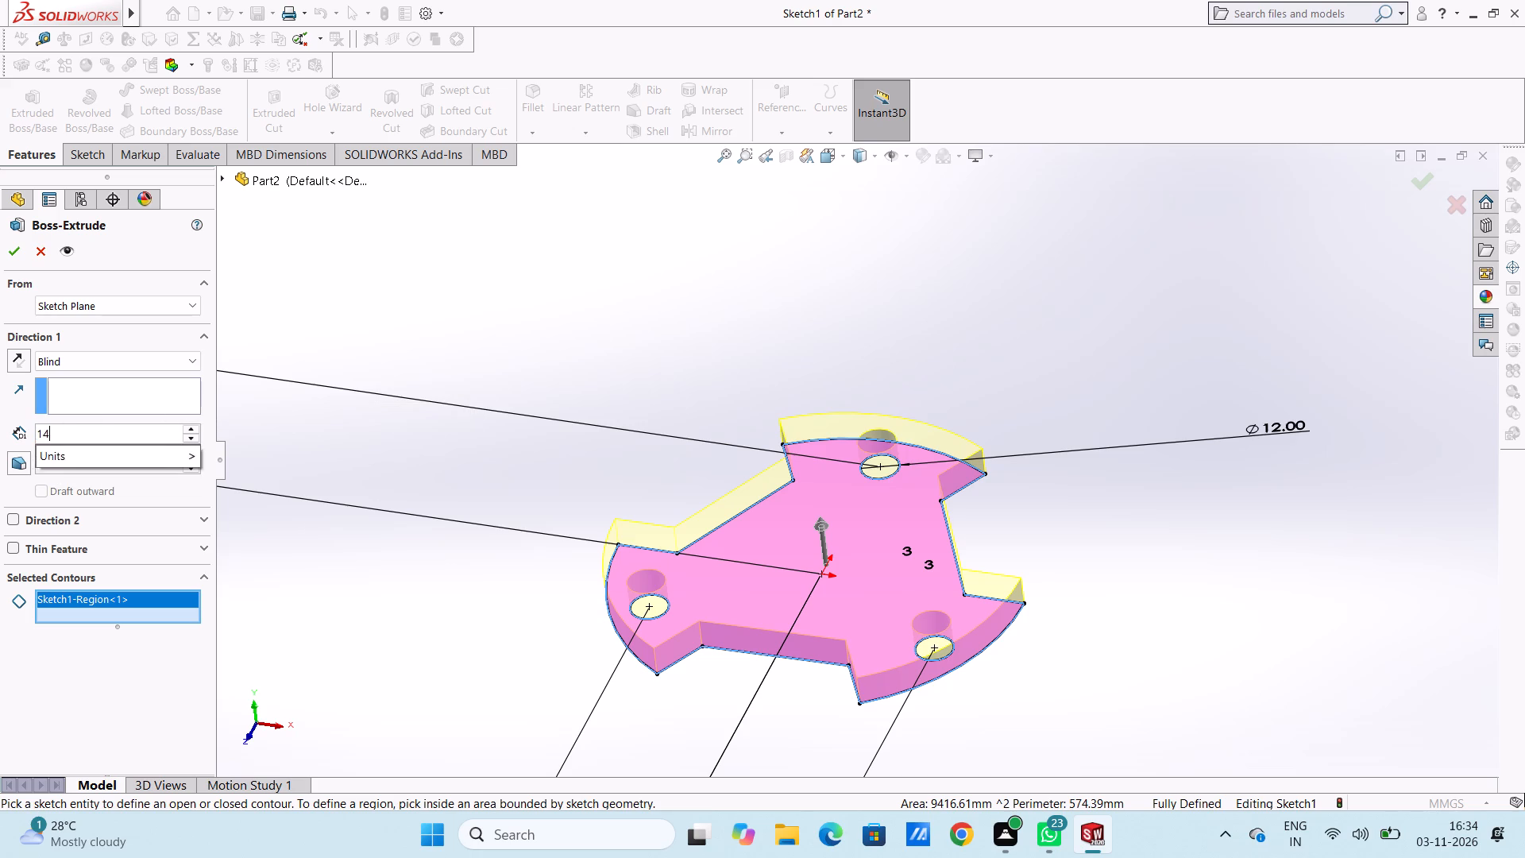
key(Return)
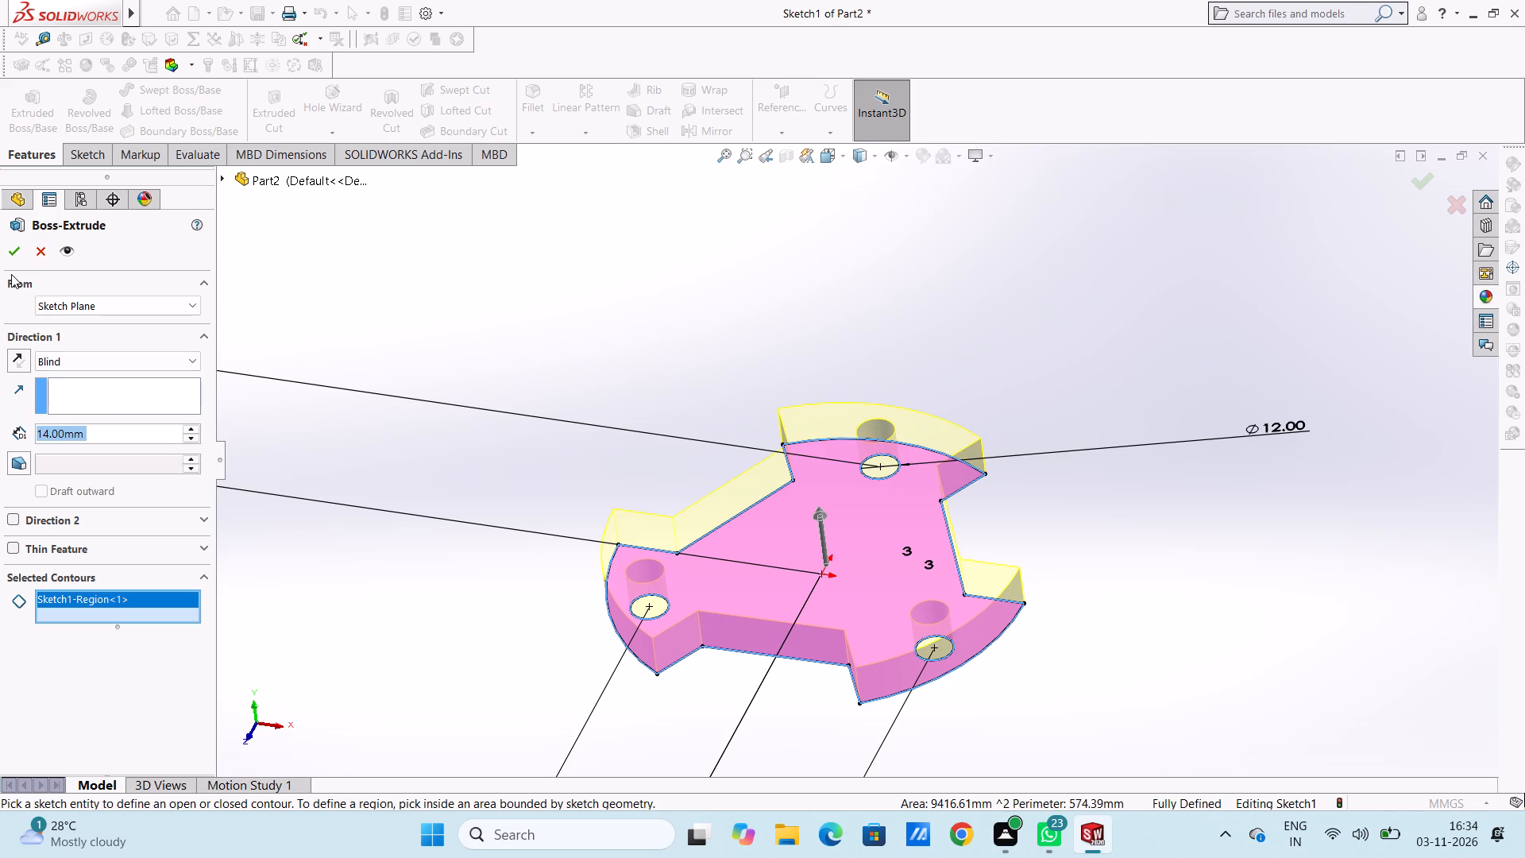
click(17, 259)
click(352, 316)
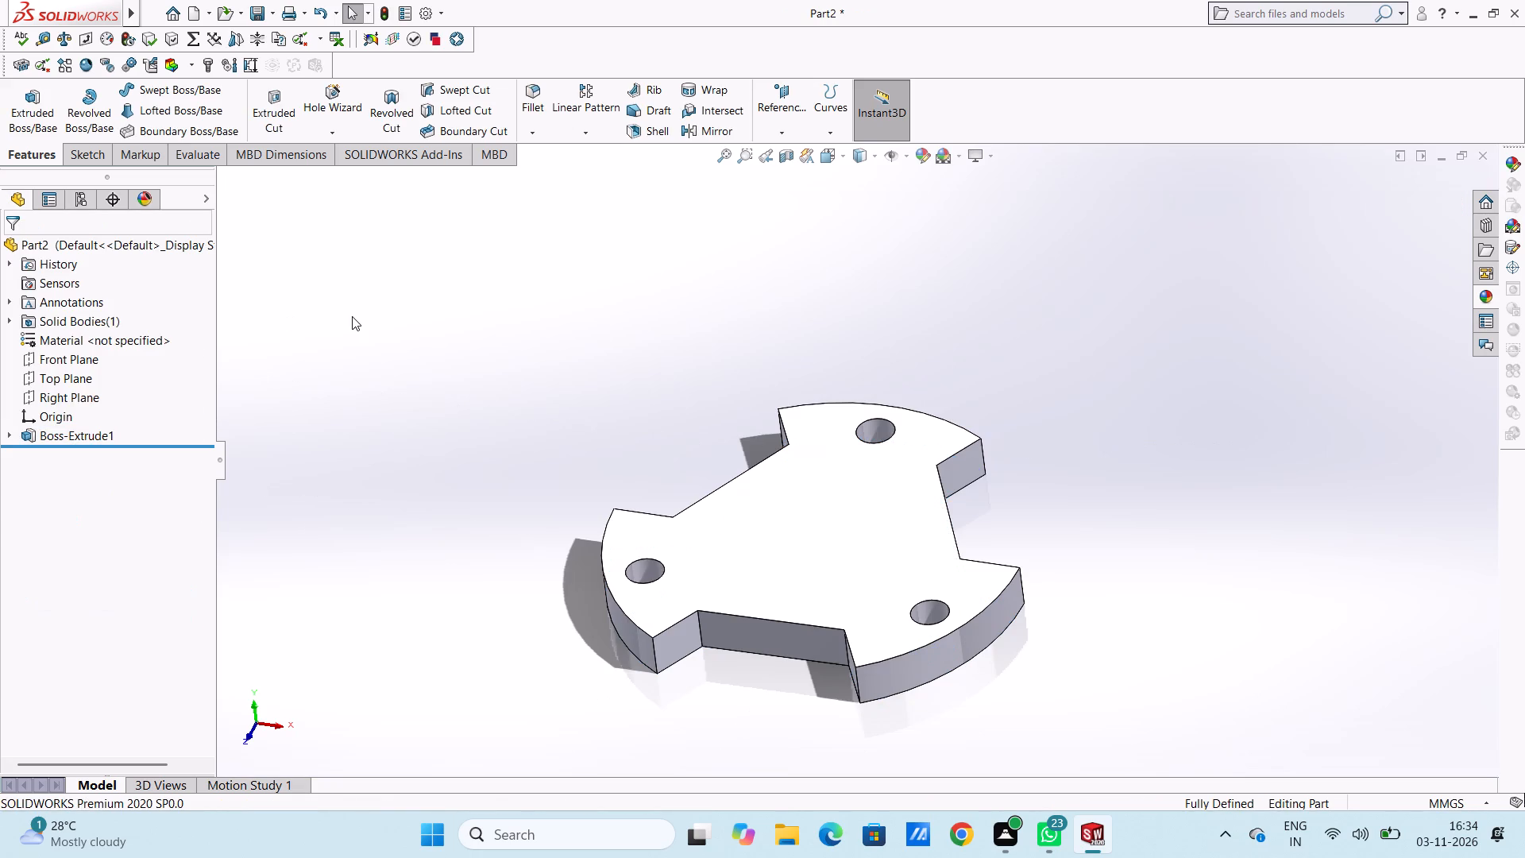
Open a new sketch on the plate's top face and draw an origin-centred circle about 57 mm in diameter.
key(ctrl+4)
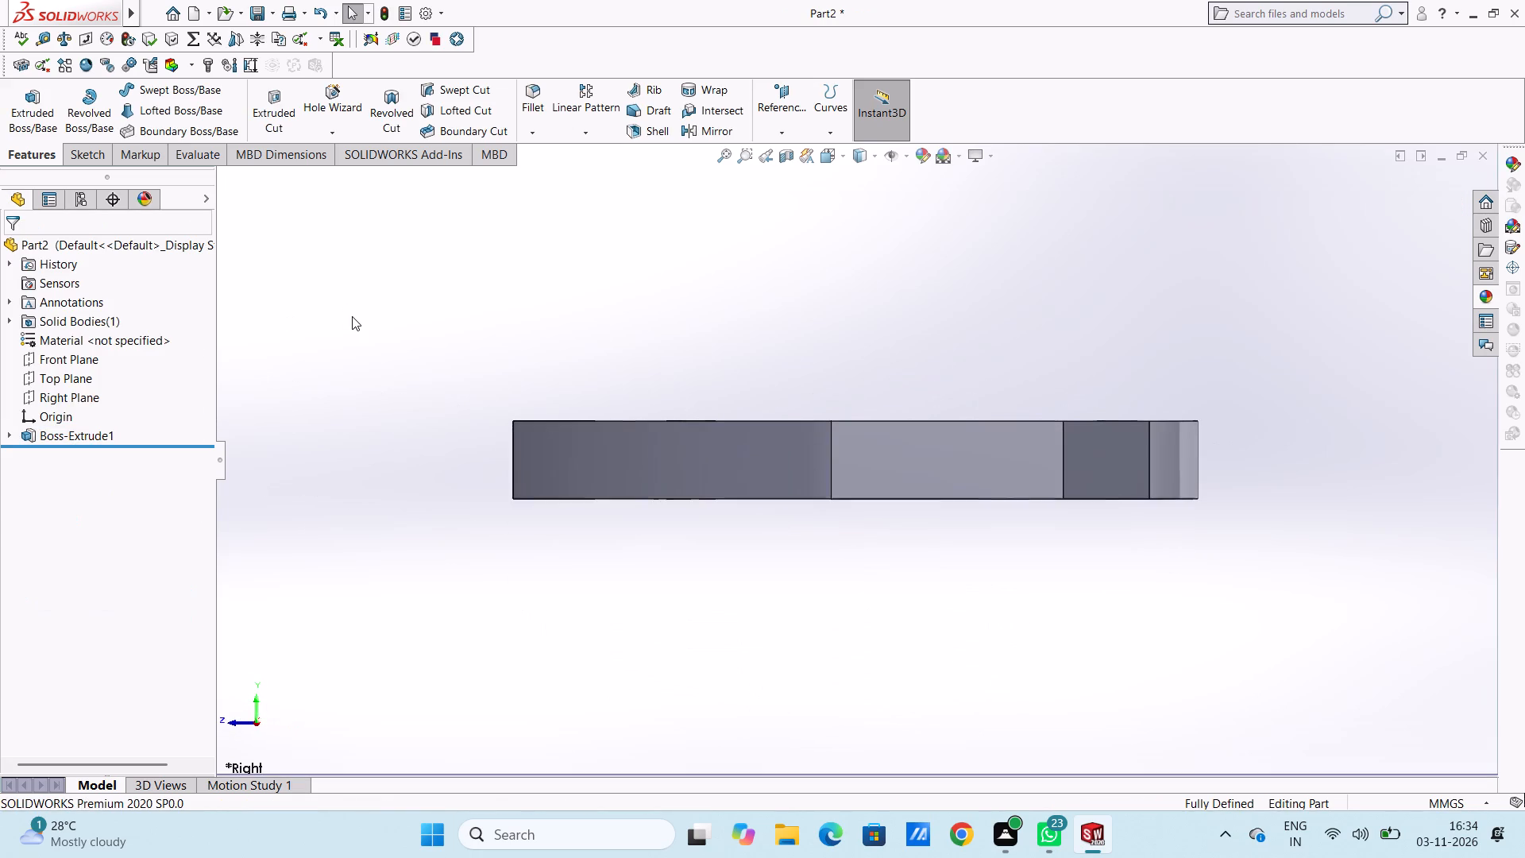
key(ctrl+5)
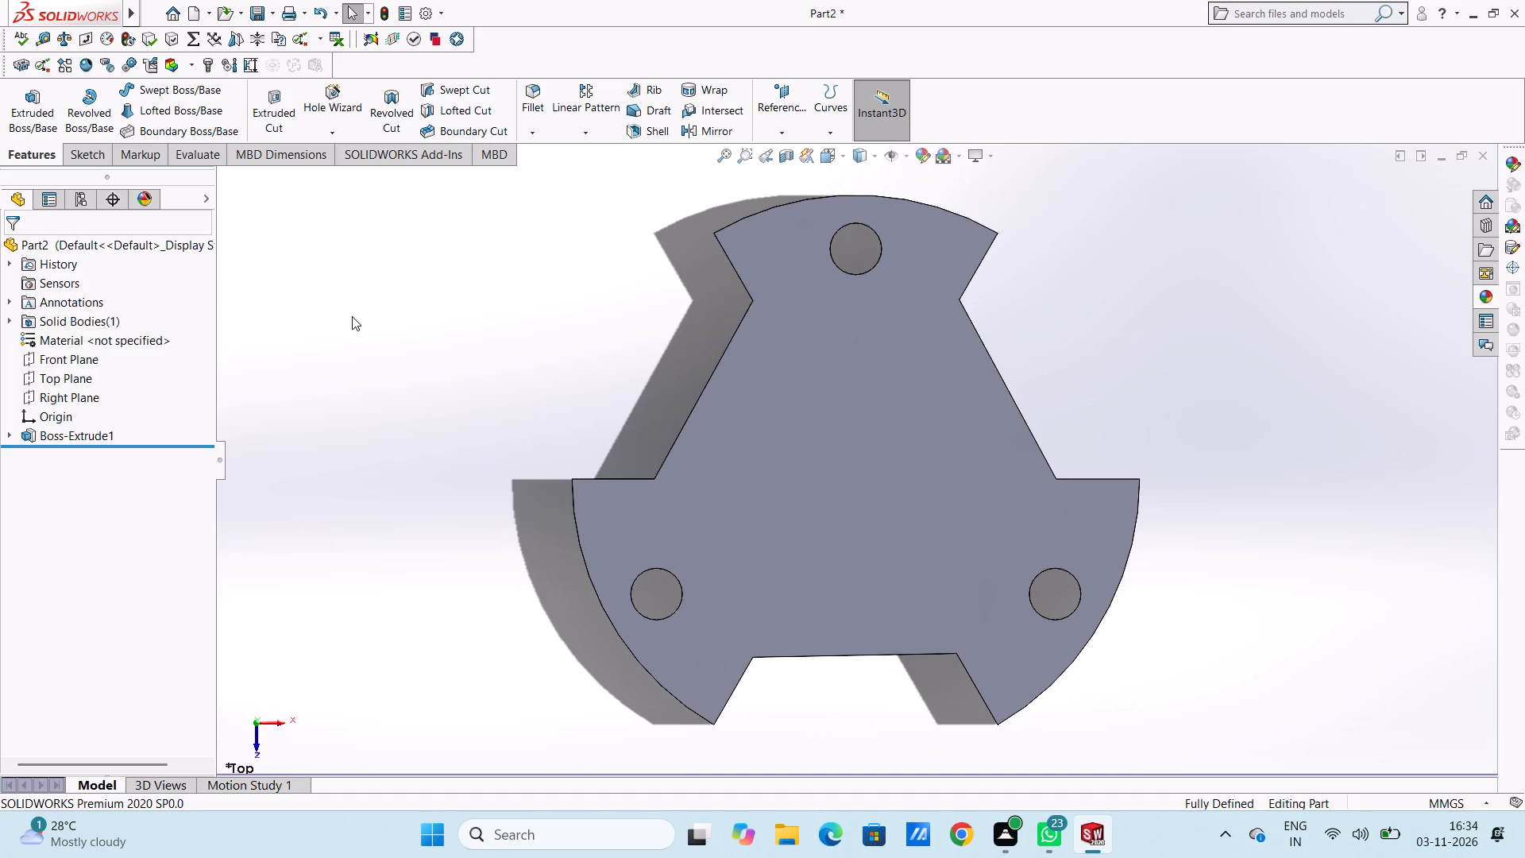
scroll(923, 458, up, 3)
click(850, 467)
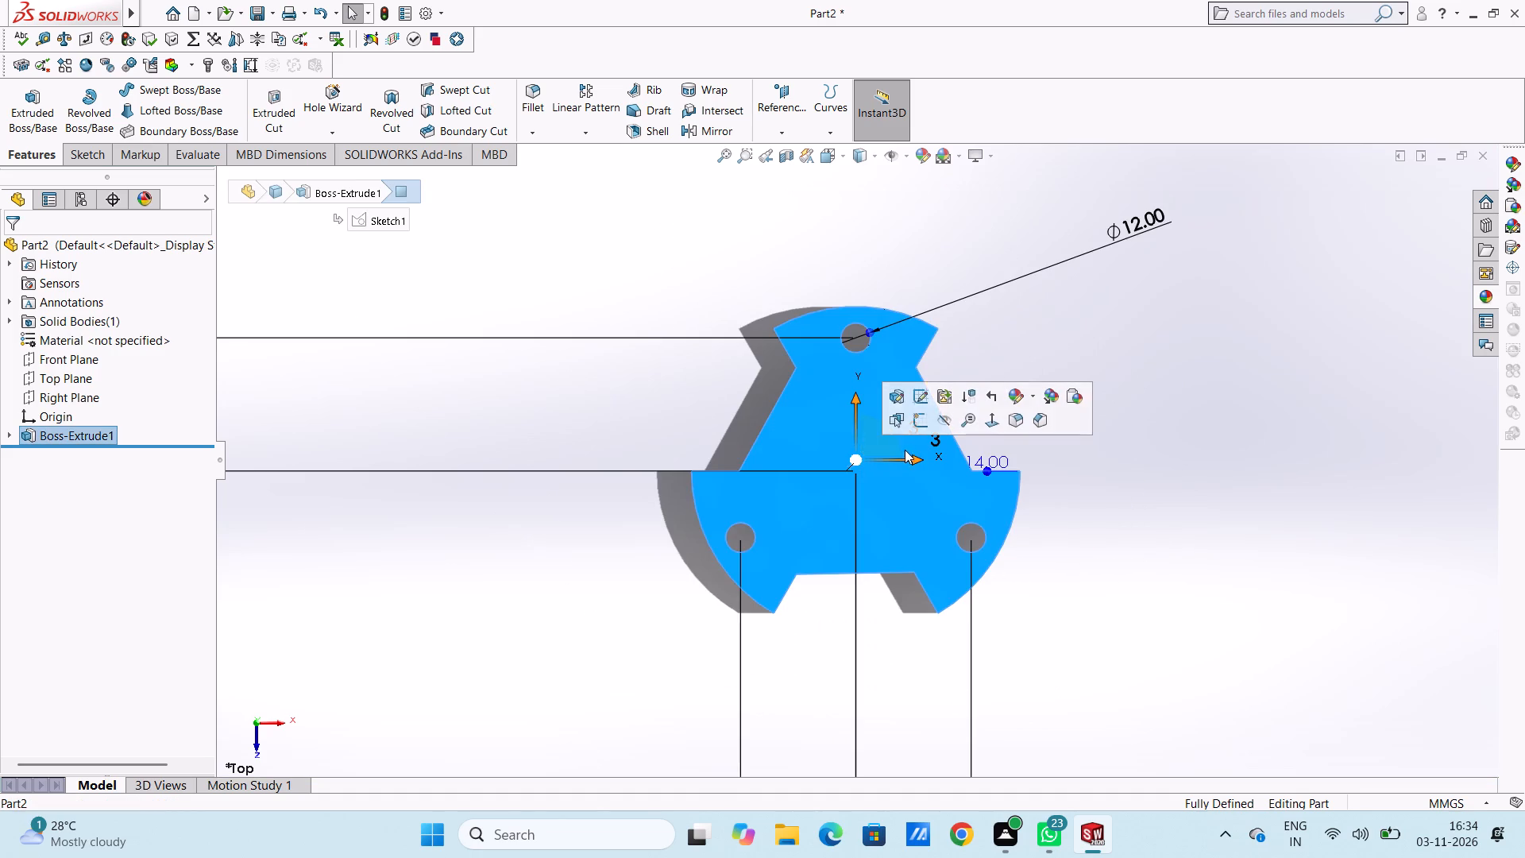
click(917, 429)
click(1038, 374)
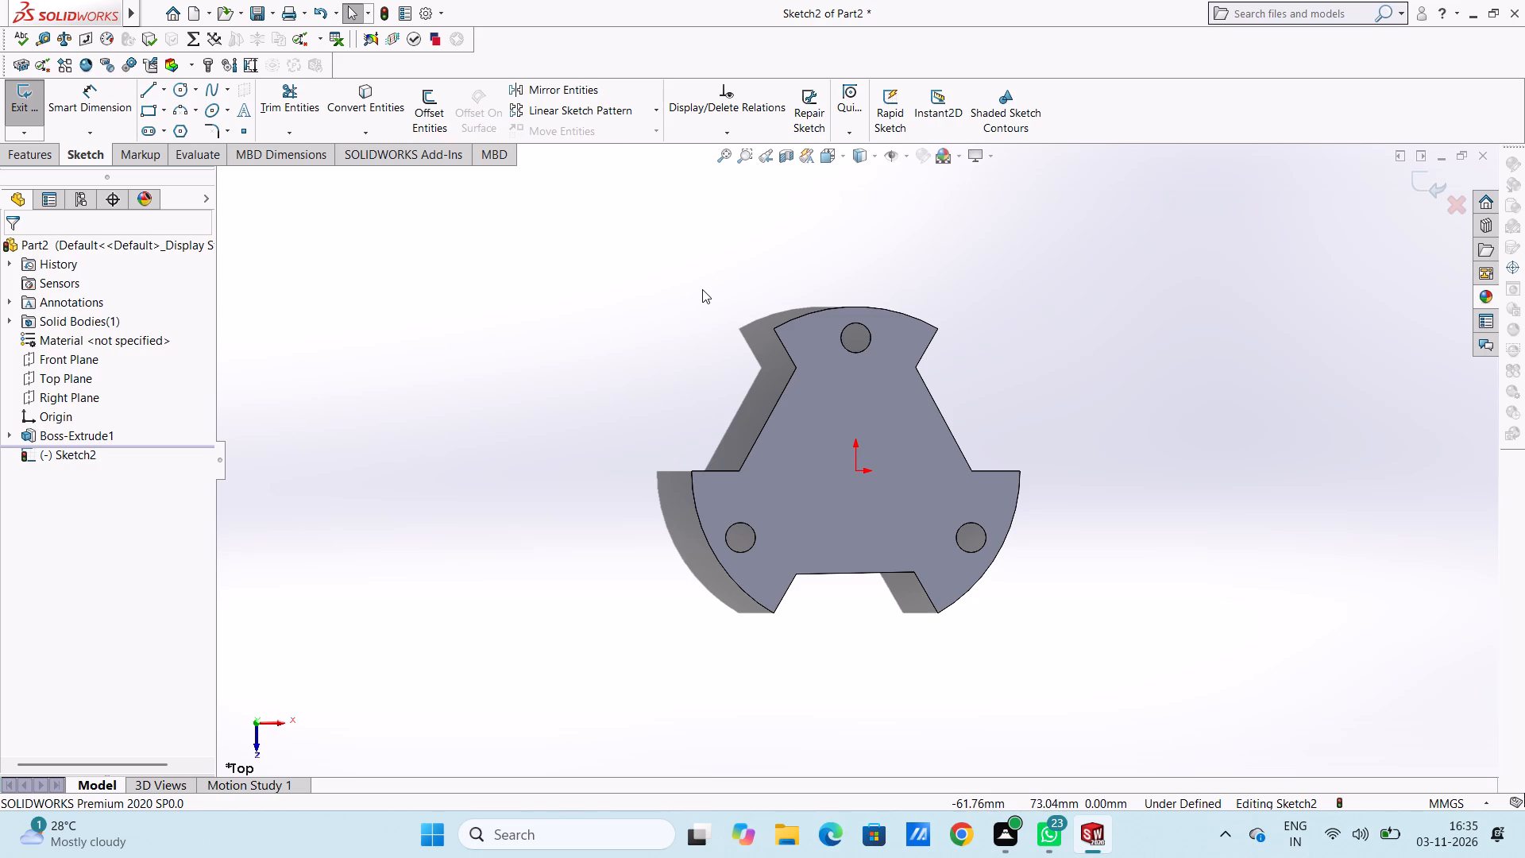
click(175, 95)
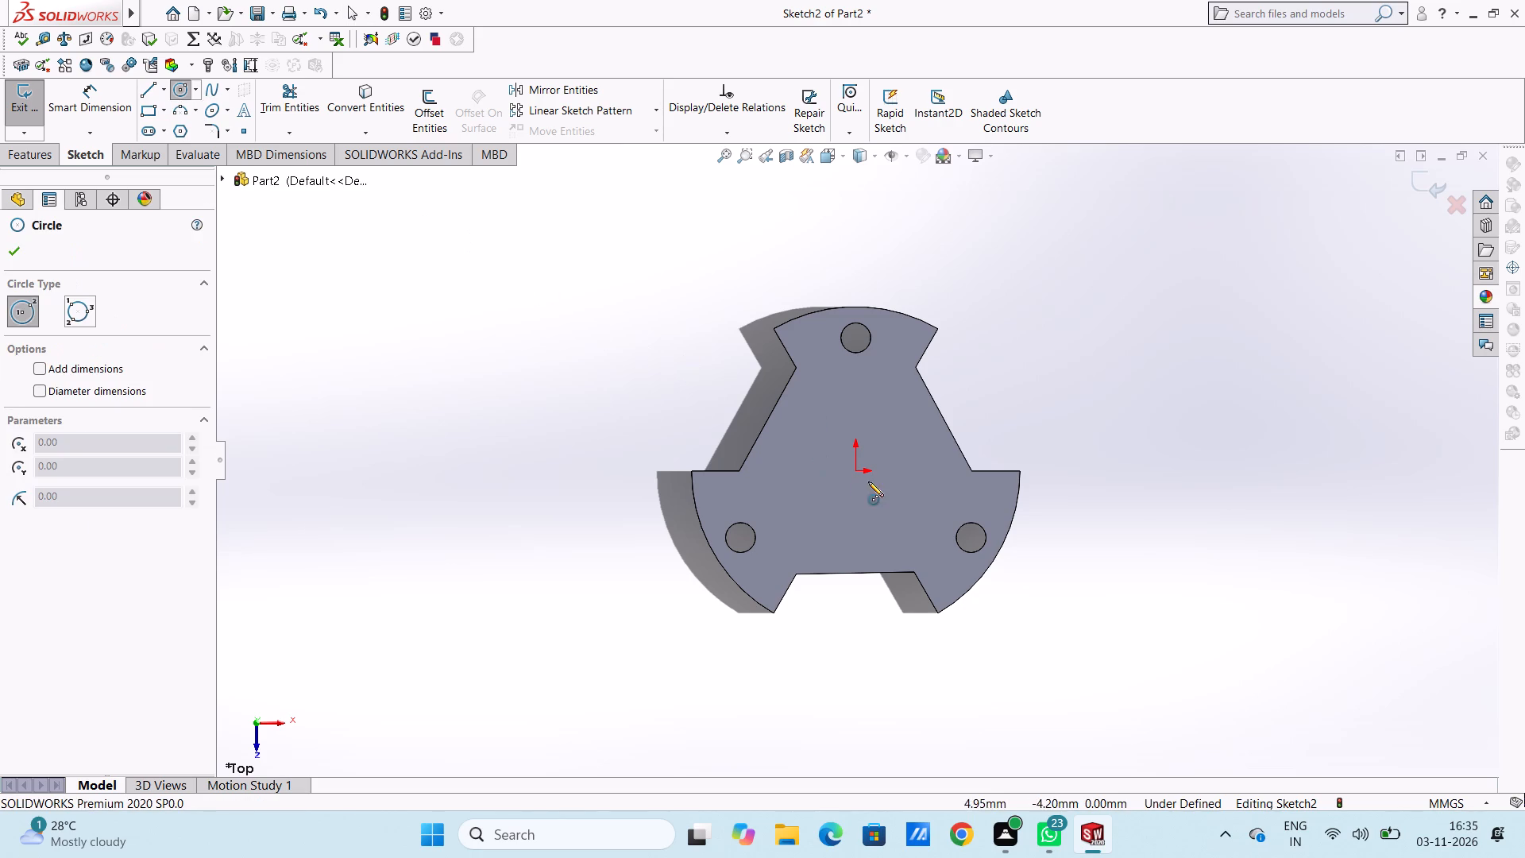
click(855, 471)
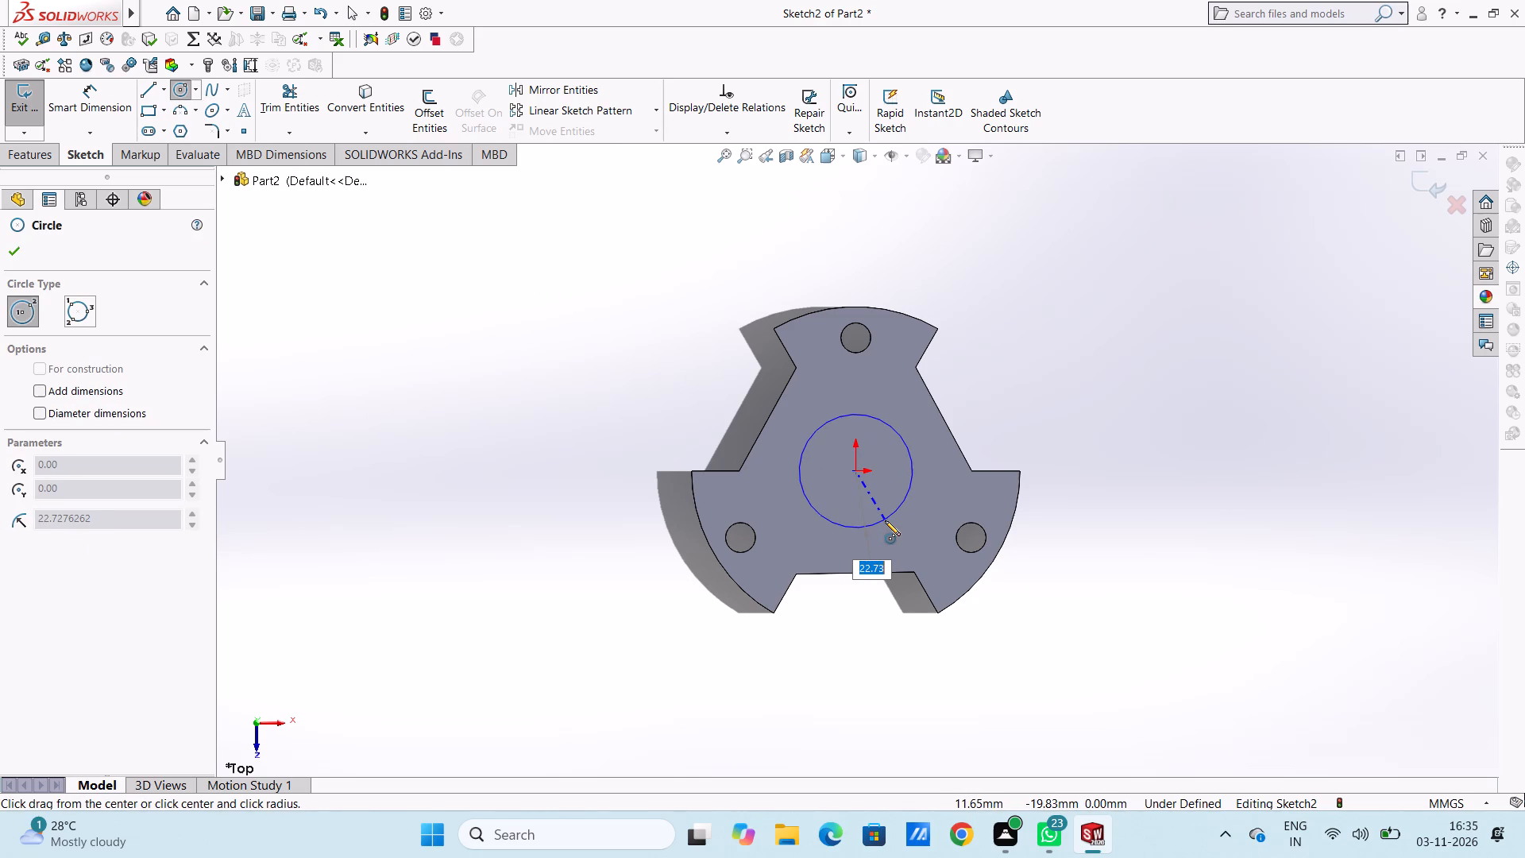
click(893, 531)
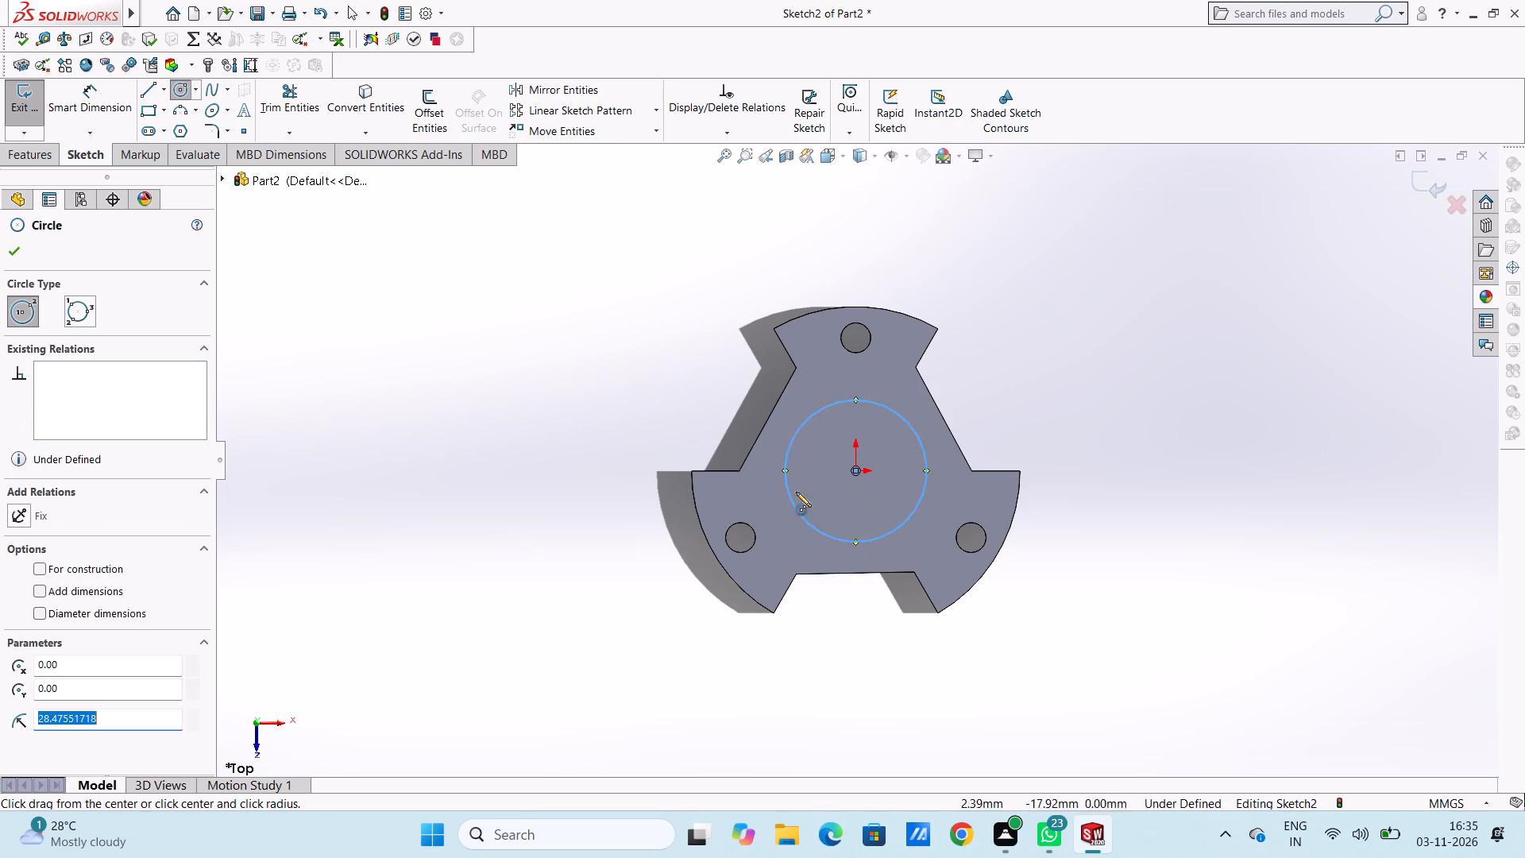
click(13, 252)
click(409, 344)
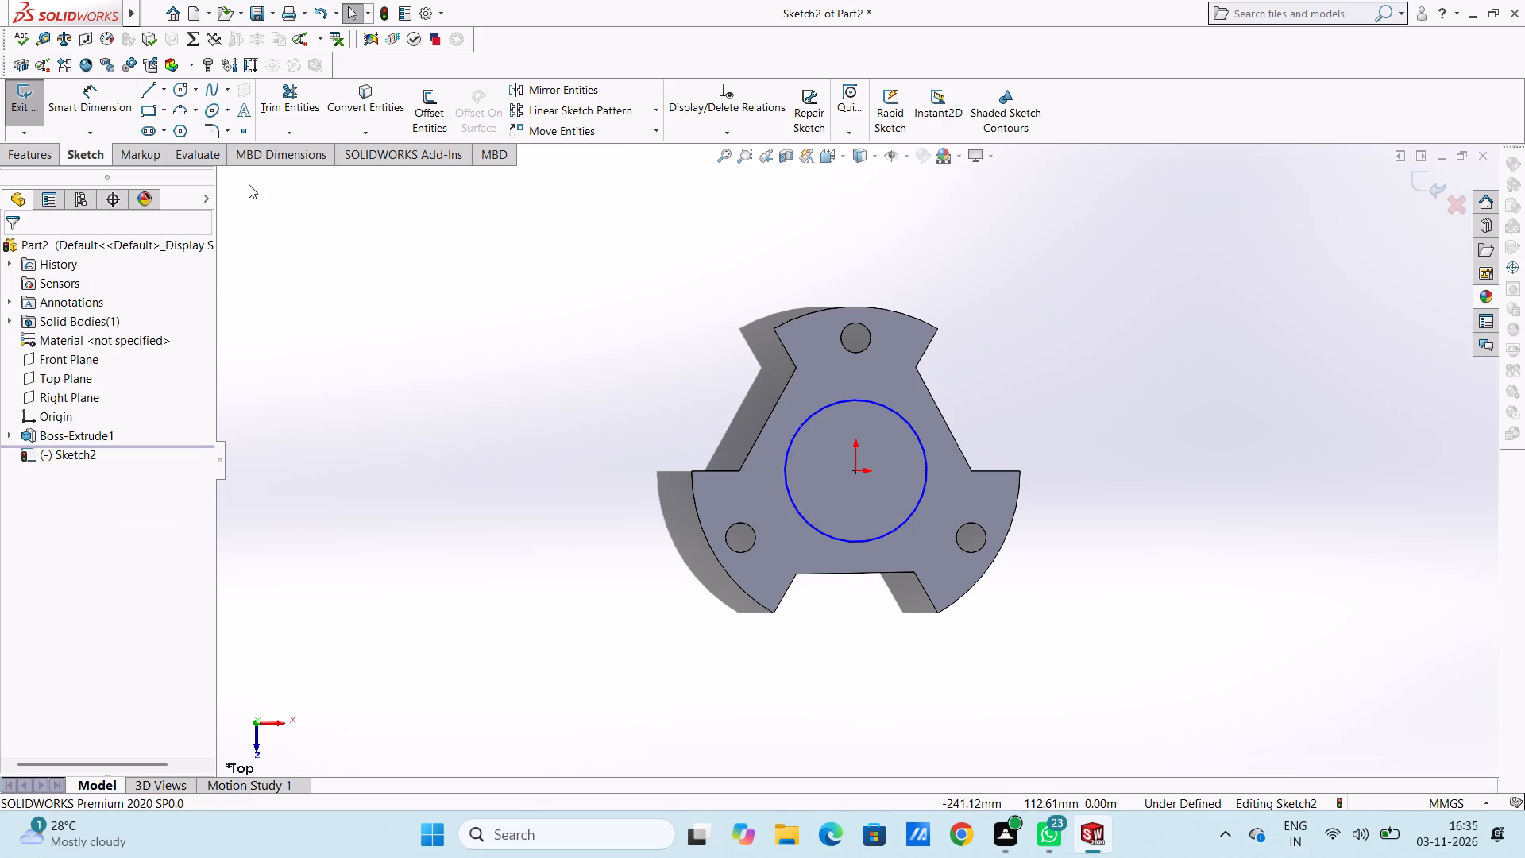
Dimension the central circle's diameter as 76 mm.
click(108, 105)
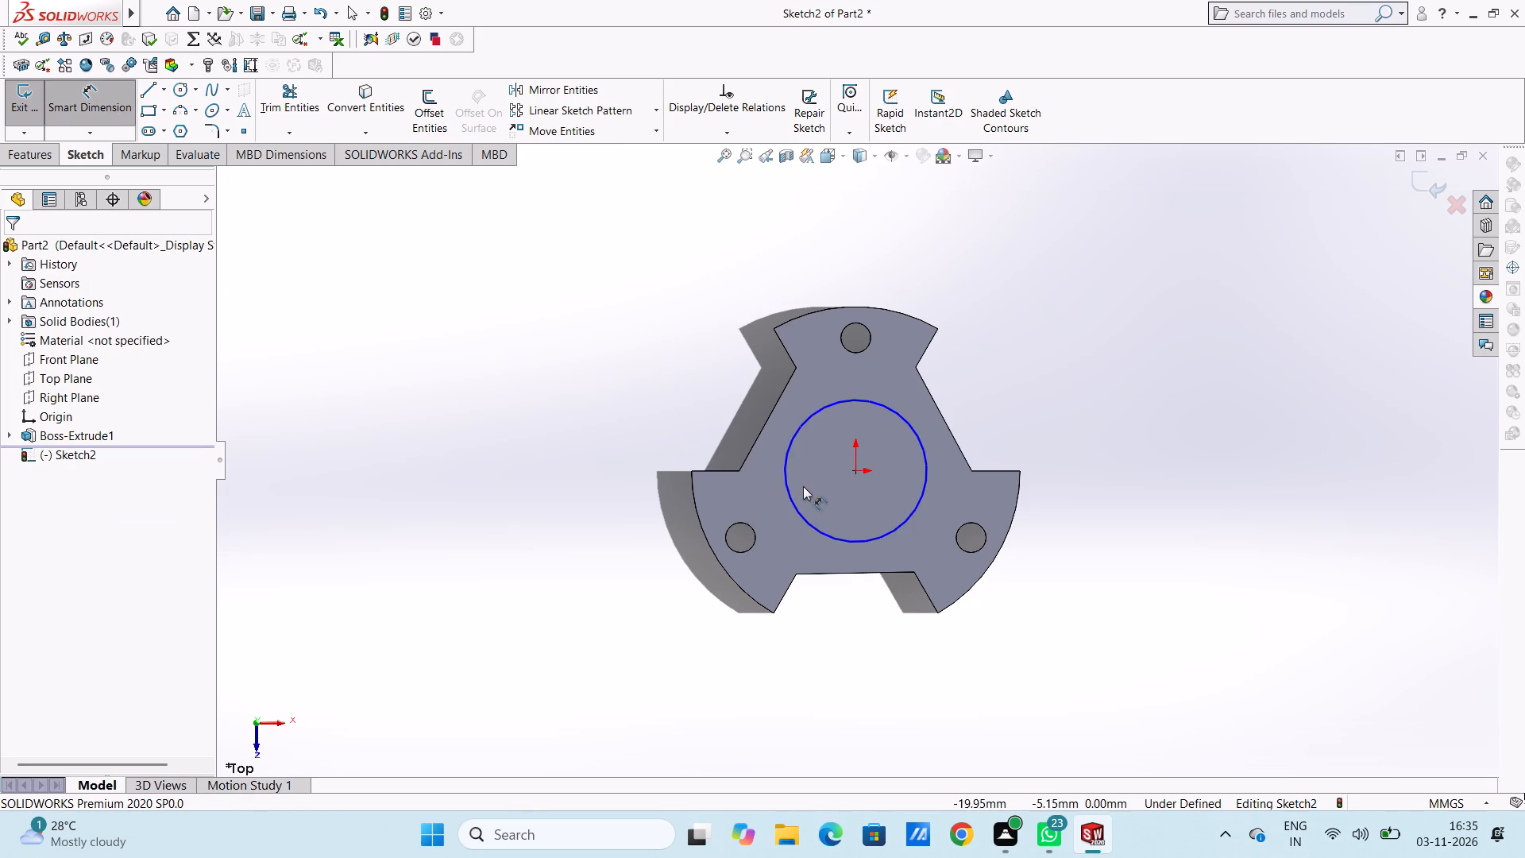
click(793, 488)
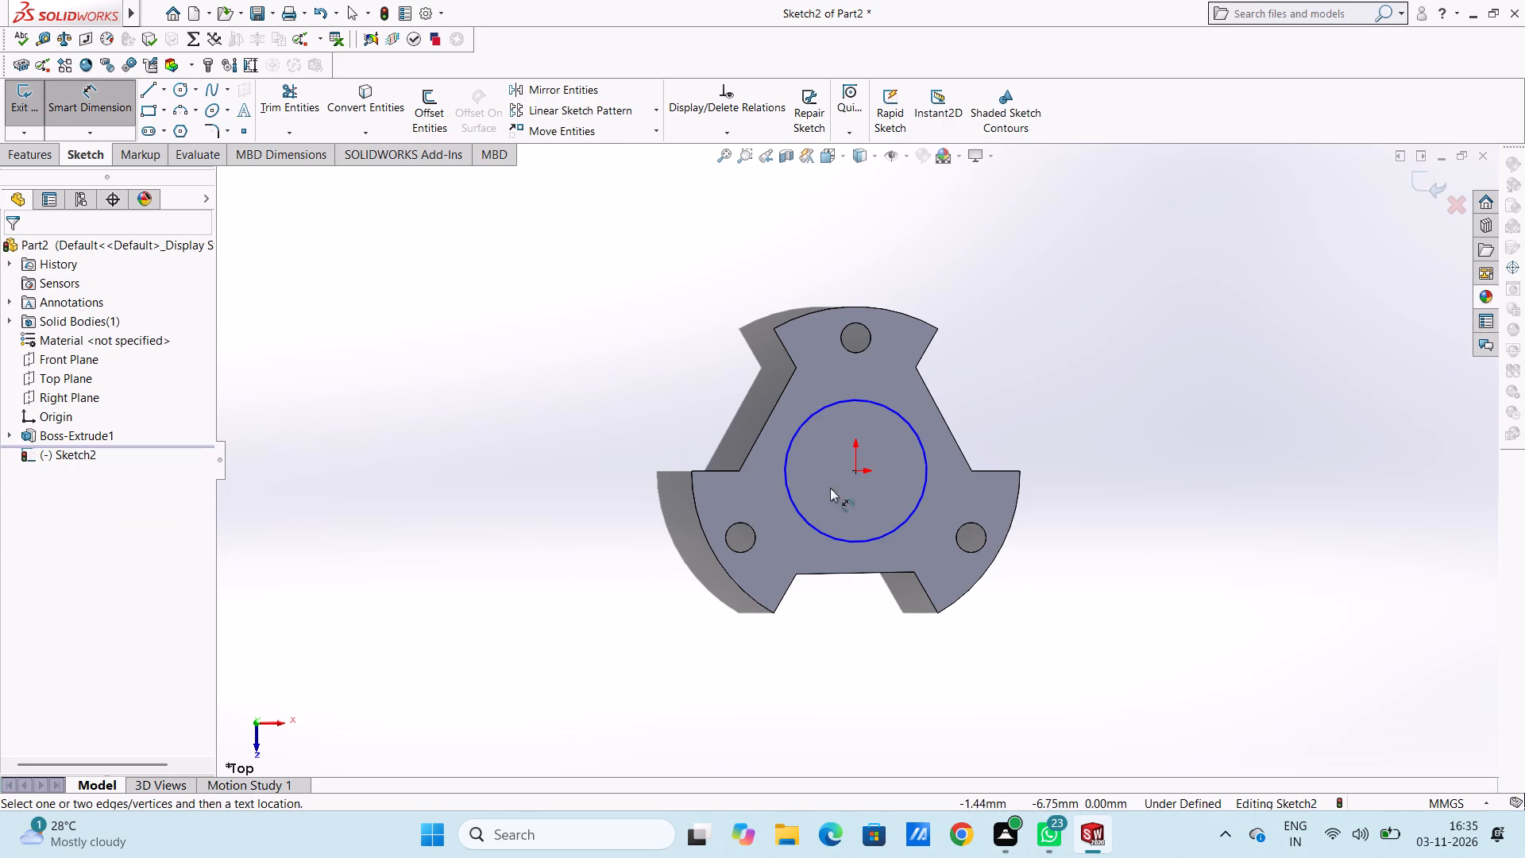
click(797, 509)
click(554, 644)
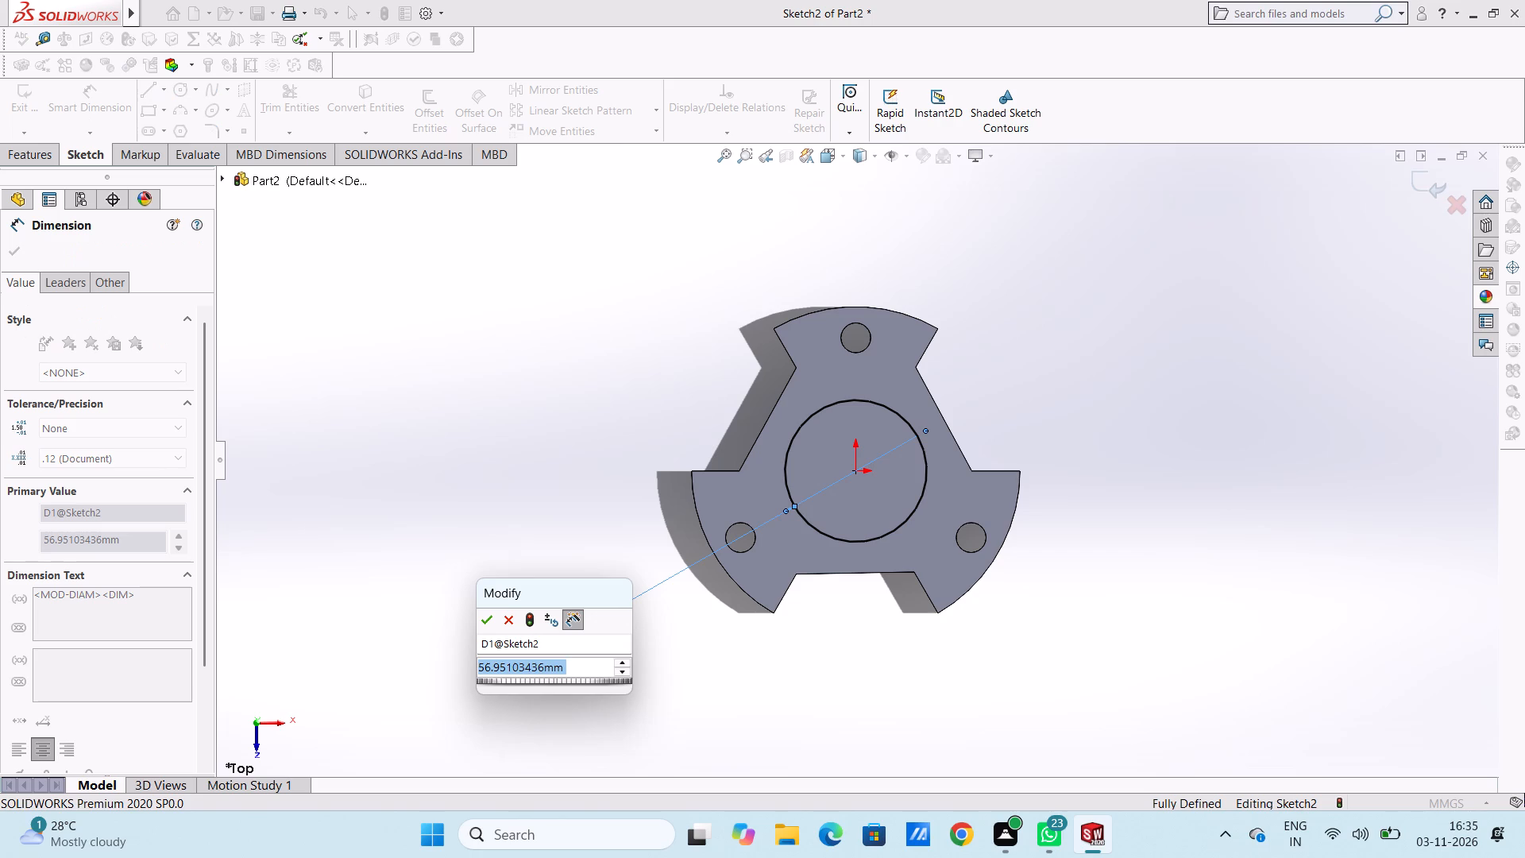
text(76)
key(Return)
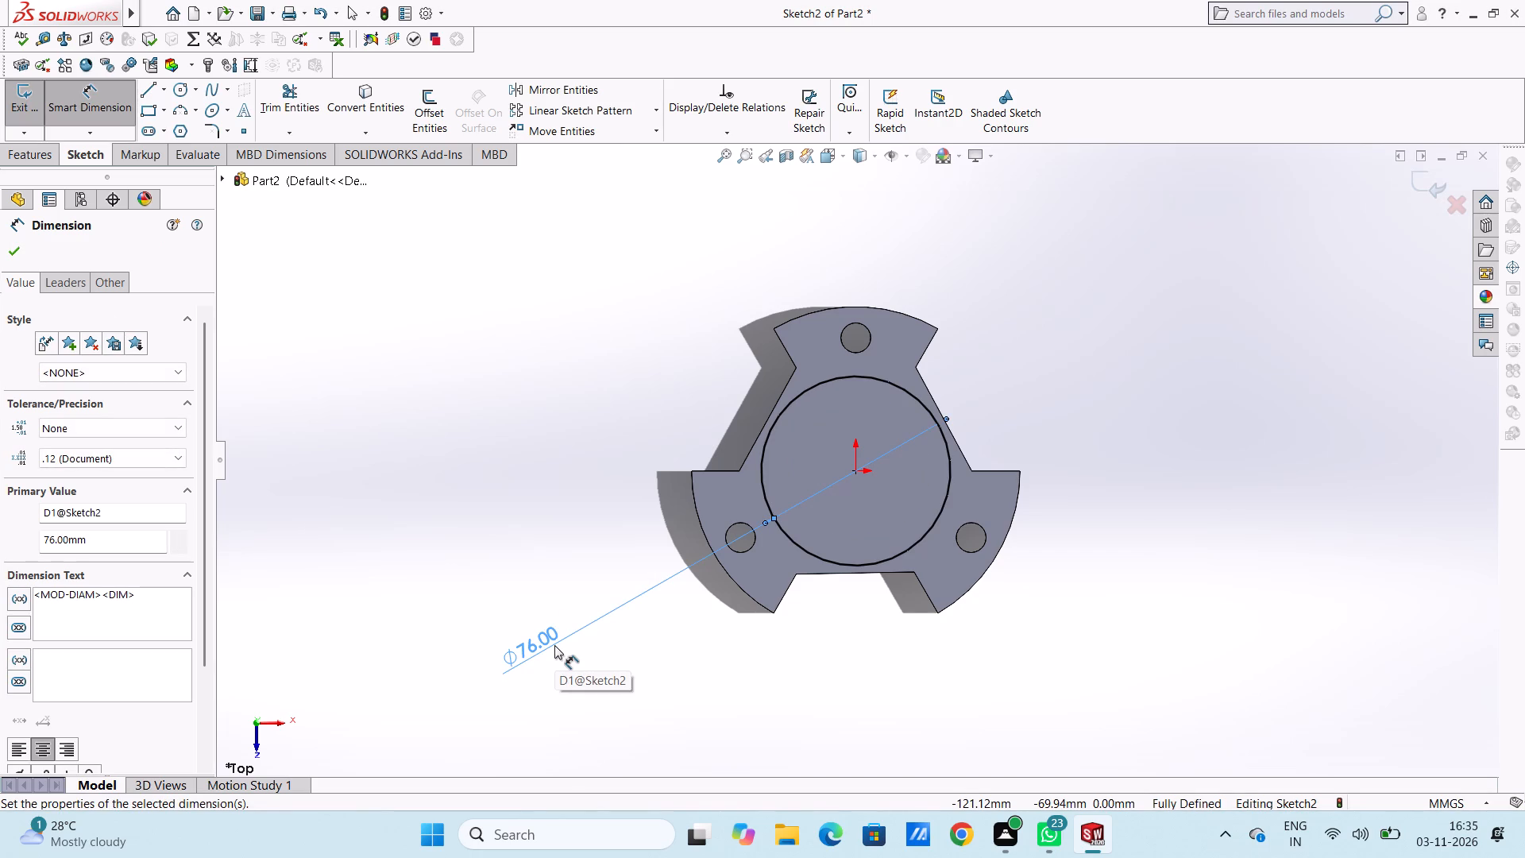
click(574, 463)
Extrude the 76 mm circle upward from the plate's top face as a merged blind boss 5 mm deep.
scroll(828, 478, up, 4)
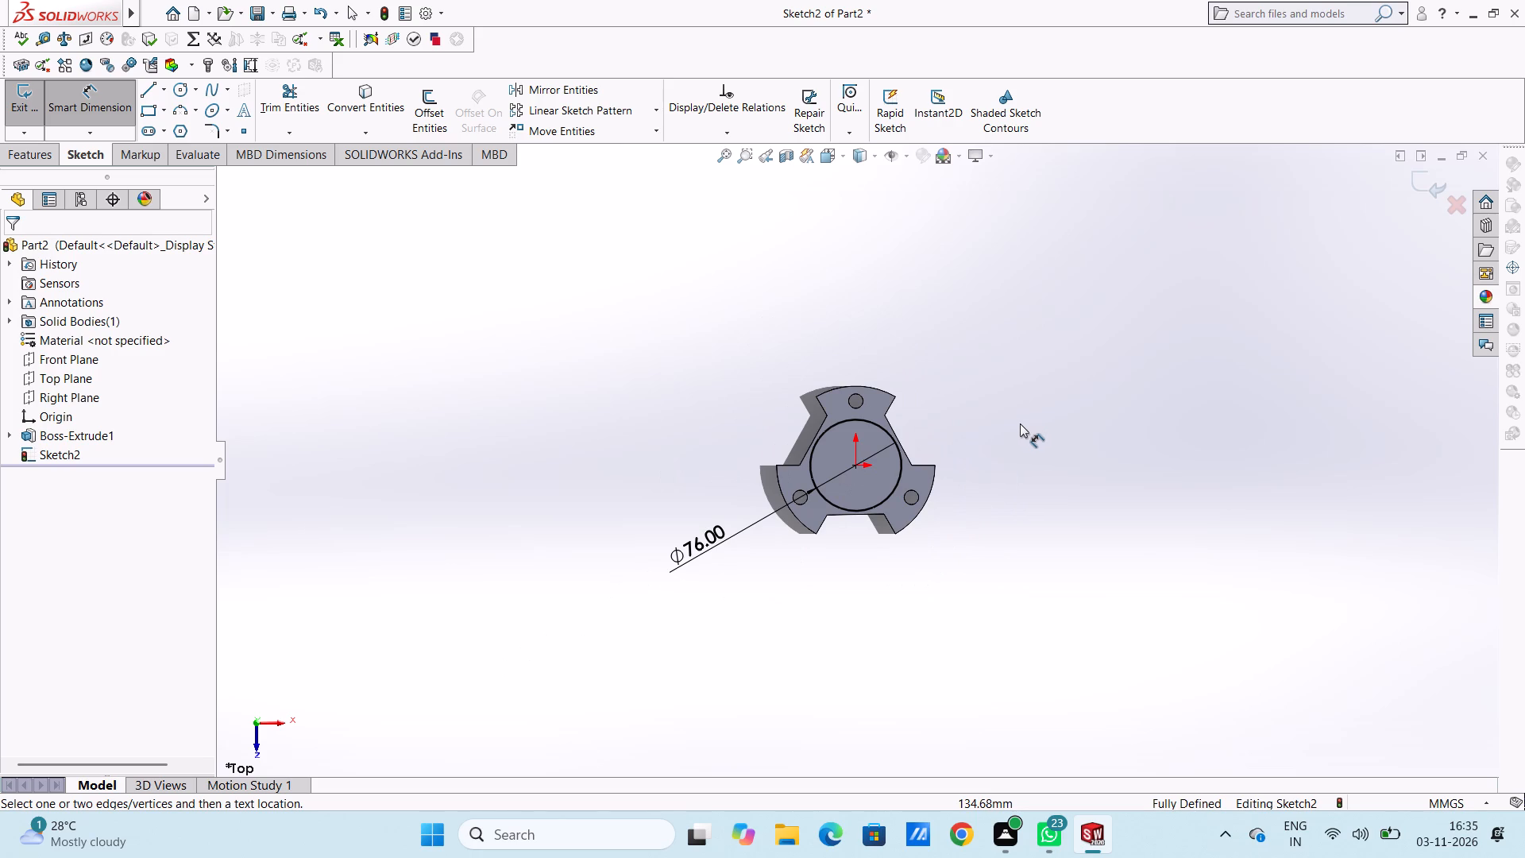
middle_drag(956, 599, 890, 427)
scroll(888, 427, down, 3)
middle_drag(868, 472, 842, 480)
middle_drag(835, 478, 876, 447)
scroll(965, 431, down, 2)
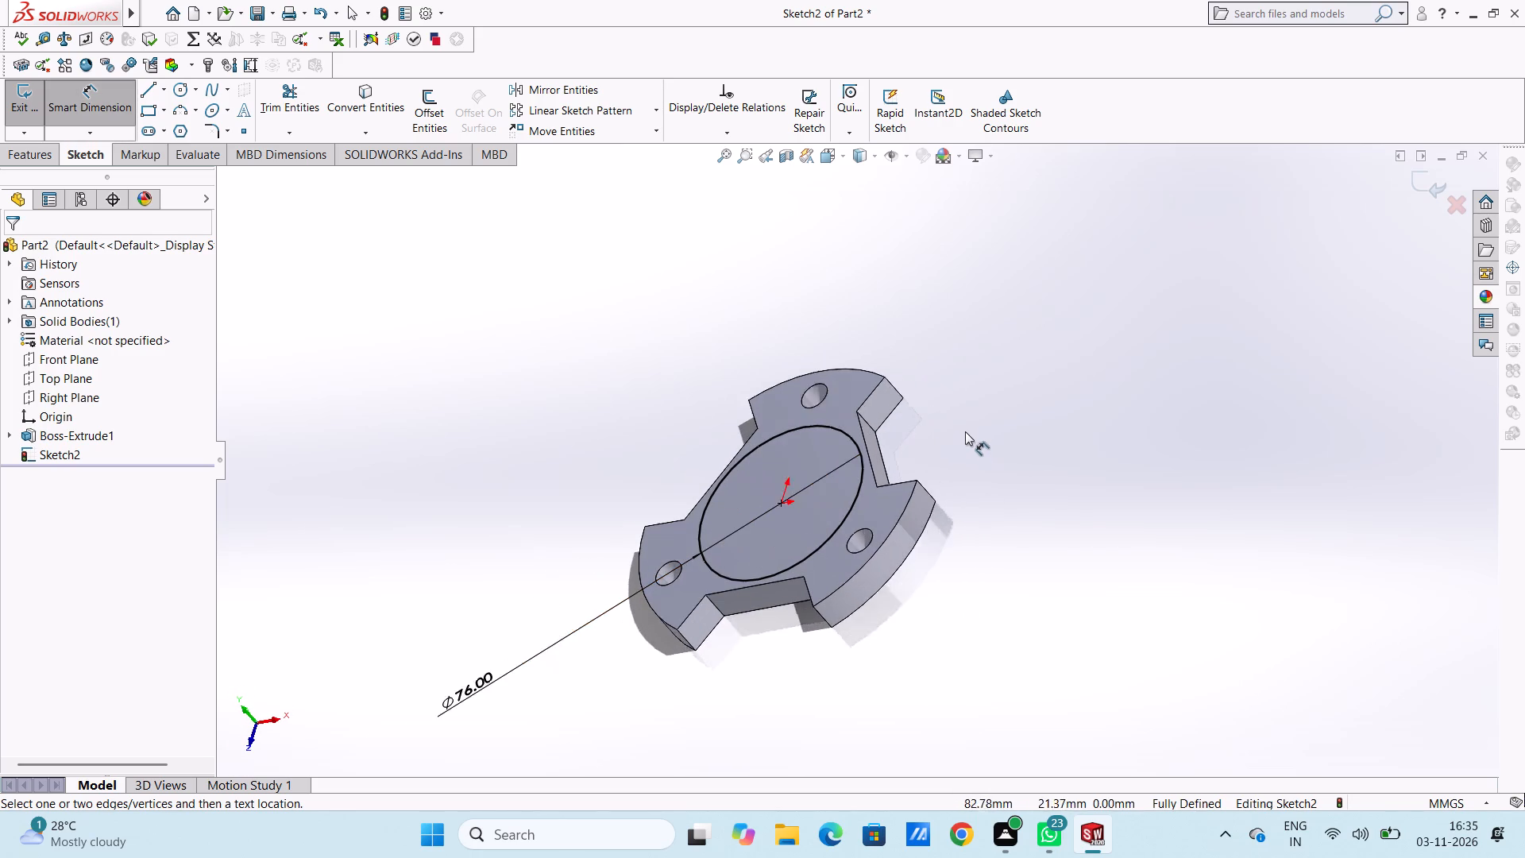
click(114, 109)
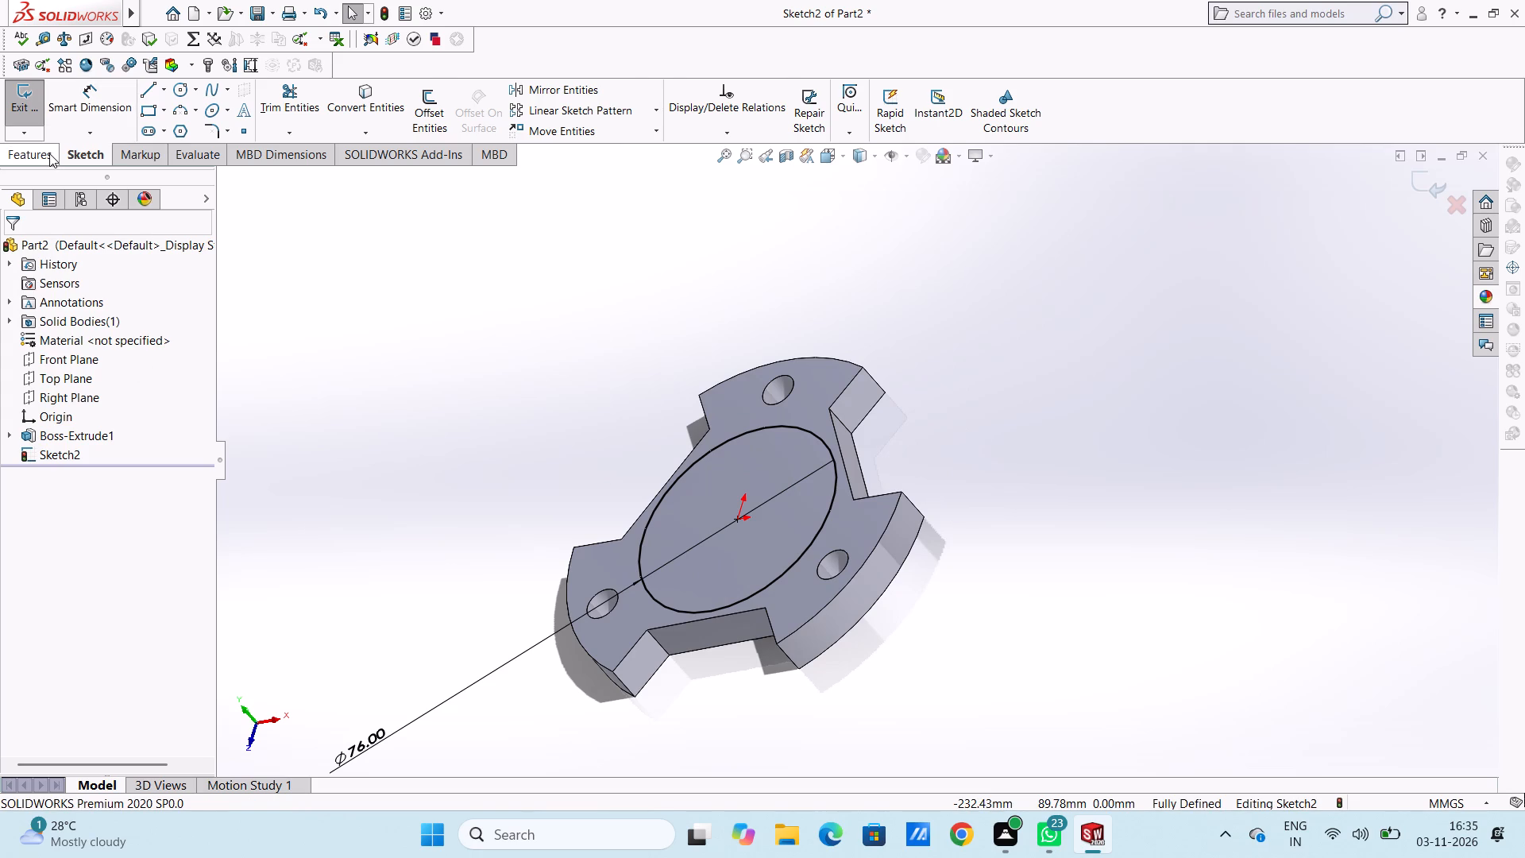
click(49, 153)
click(34, 118)
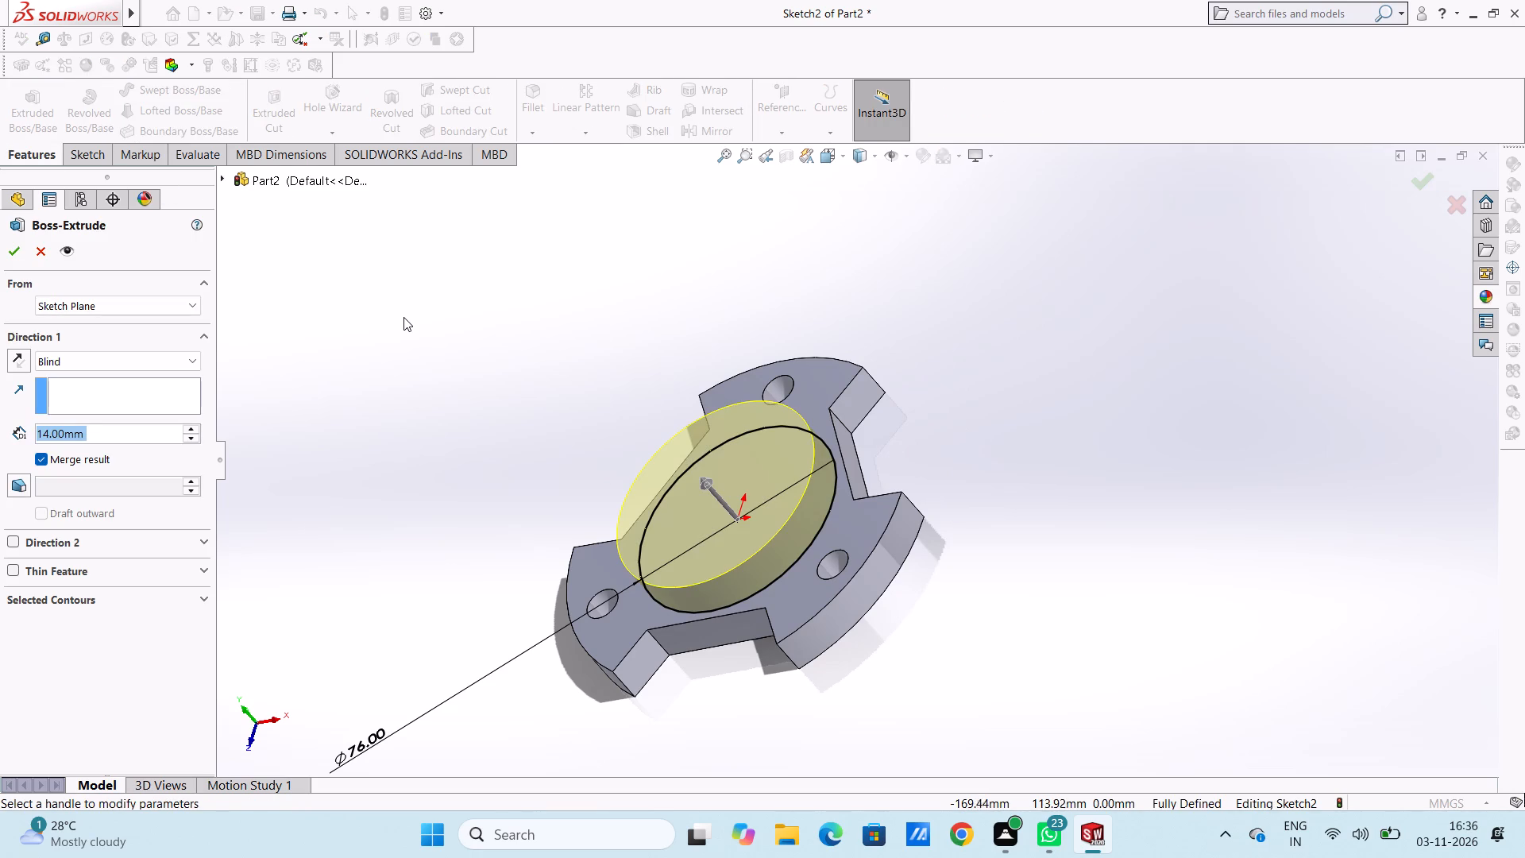
key(5)
key(Return)
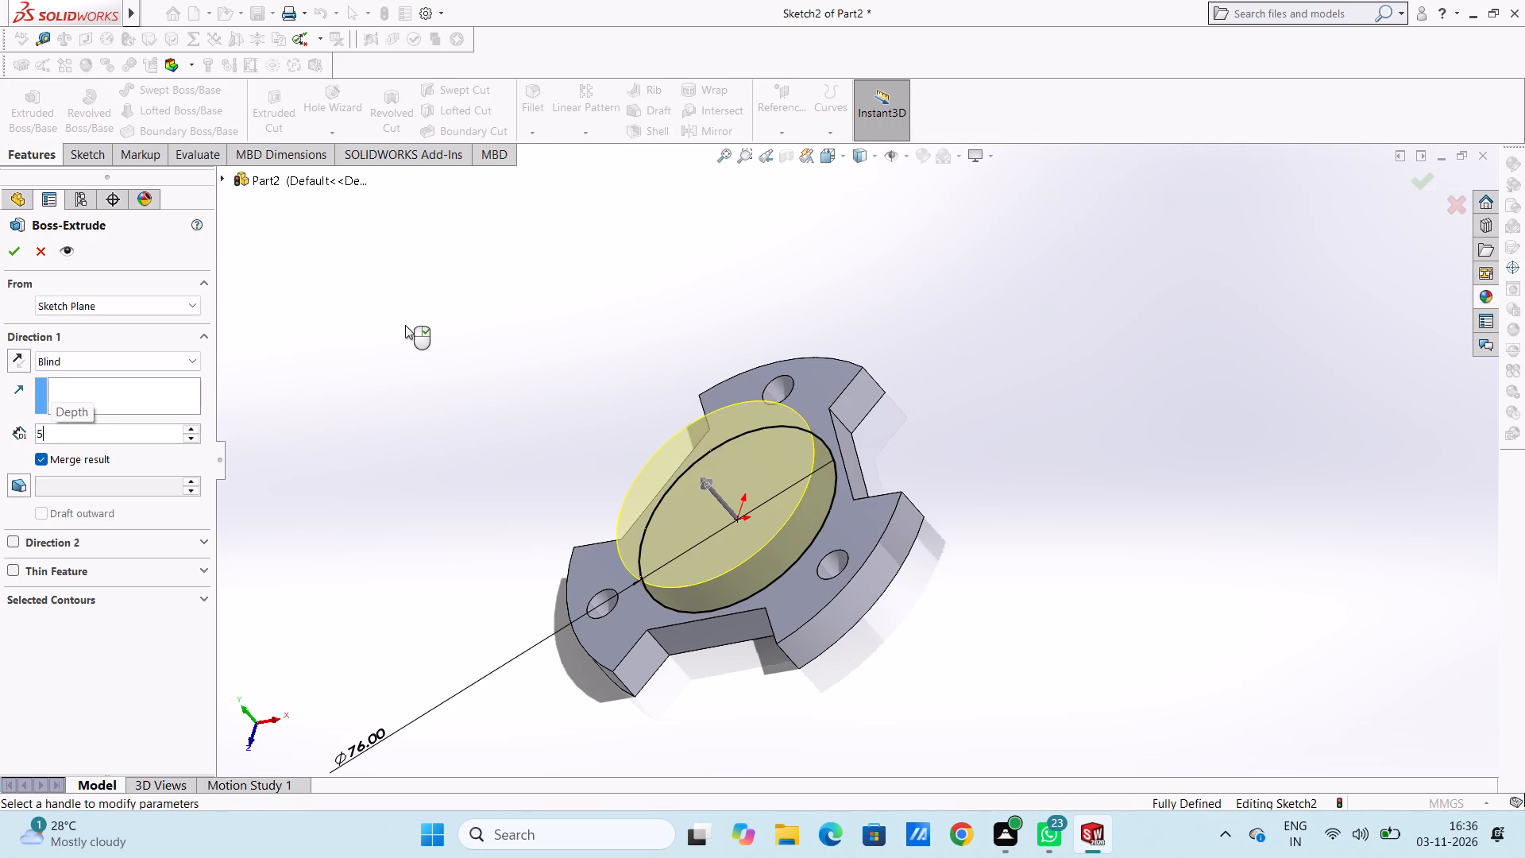
click(15, 254)
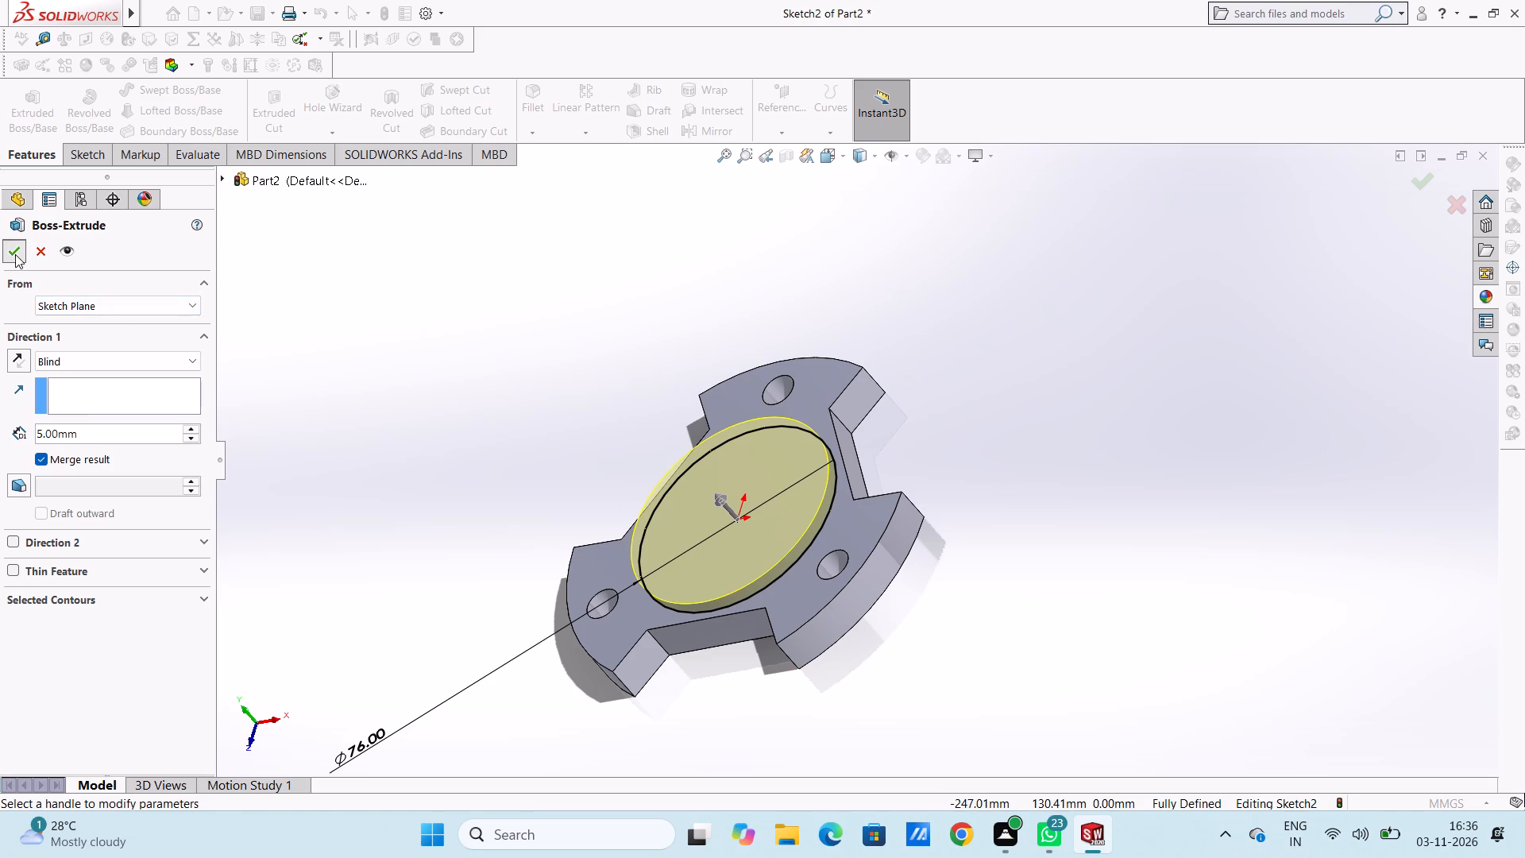
click(357, 308)
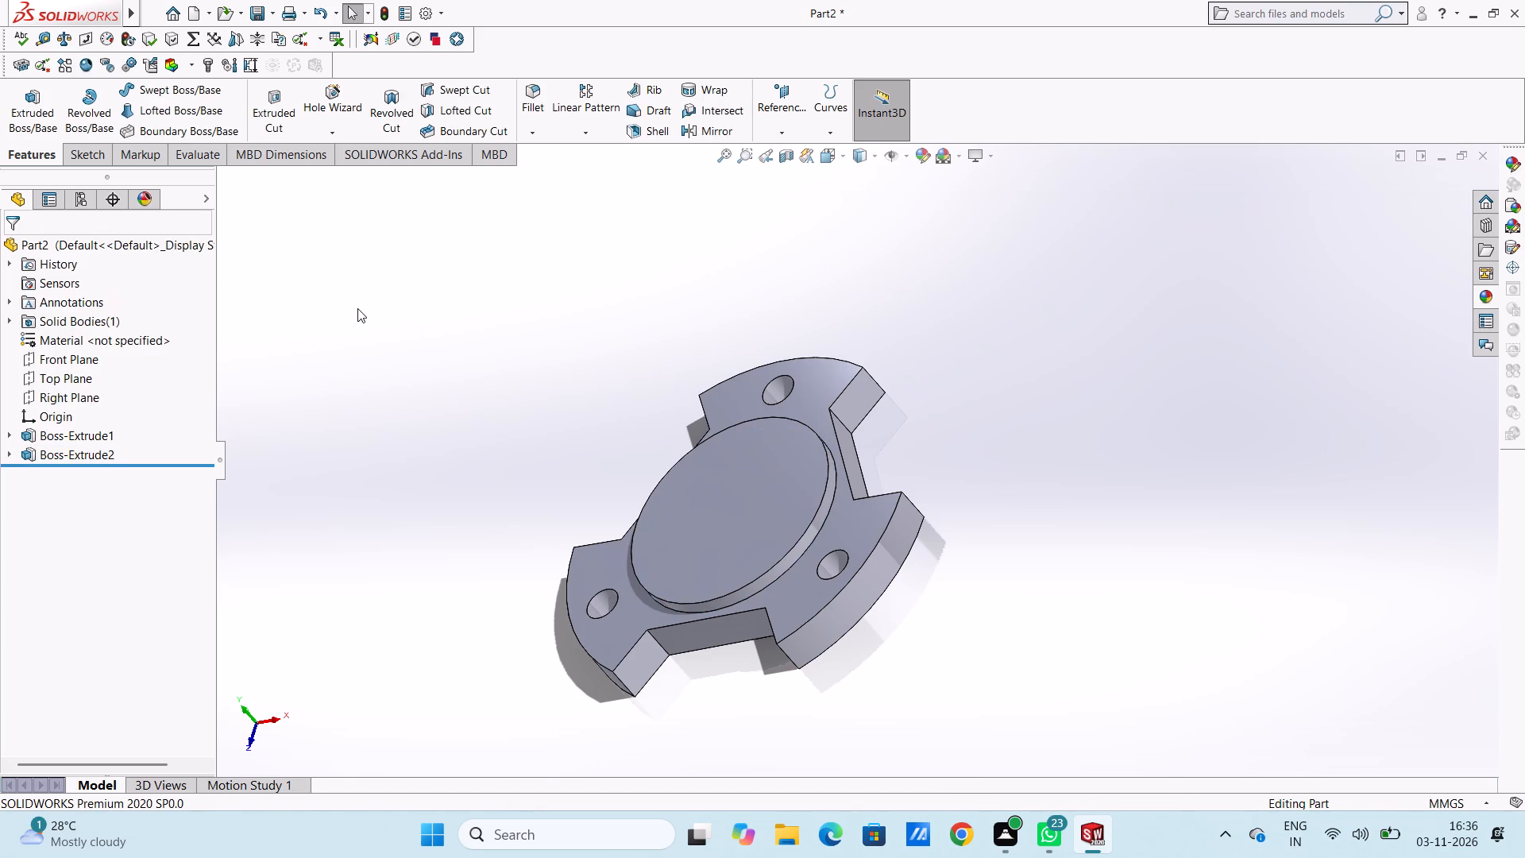
Open a new sketch on the round boss's top face and draw an origin-centred circle about 33 mm in diameter.
key(ctrl+5)
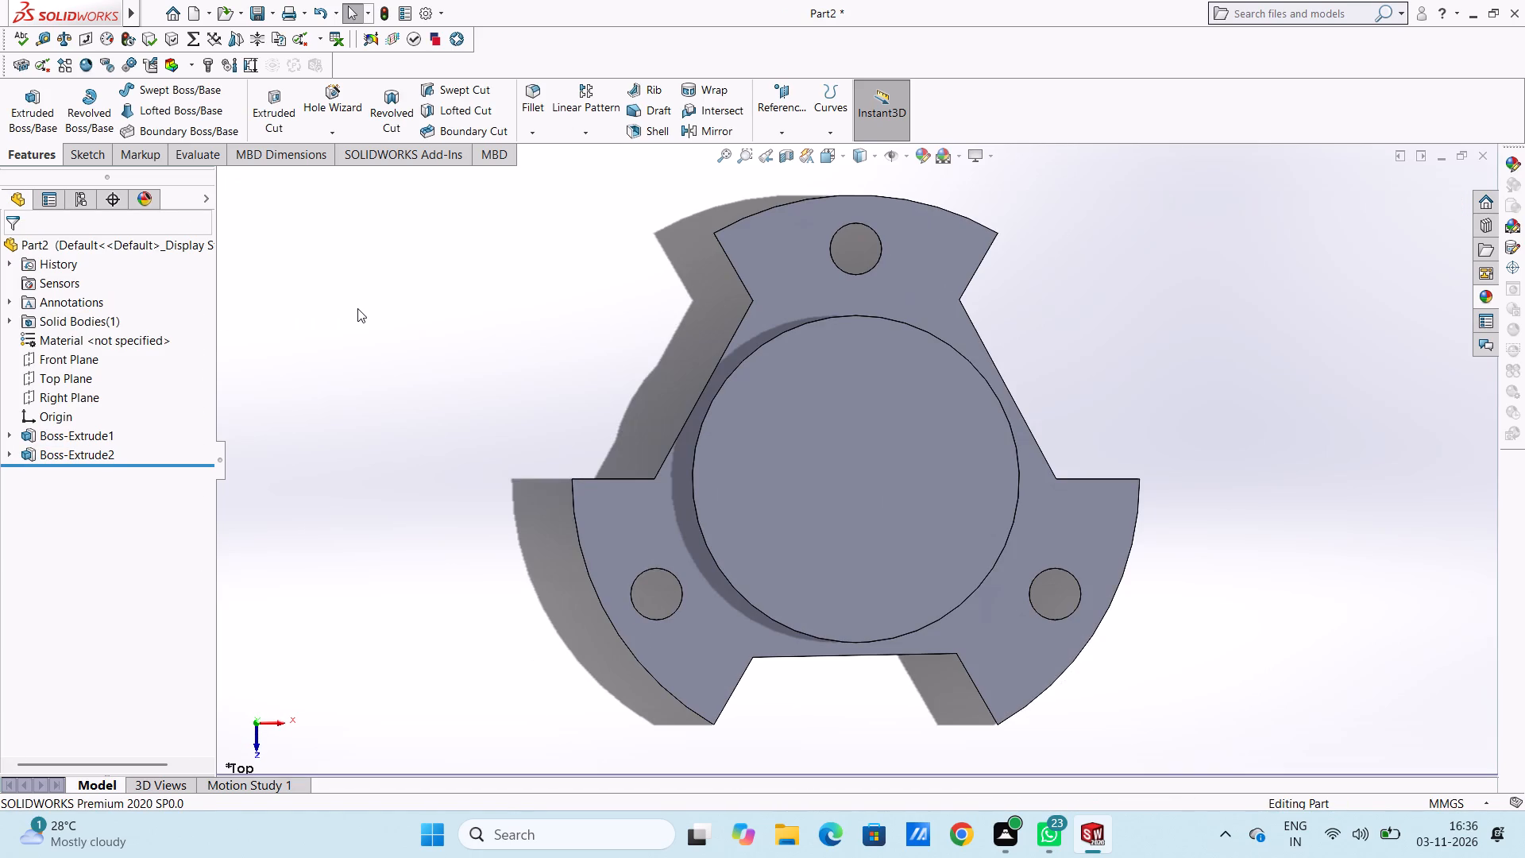
scroll(801, 326, up, 4)
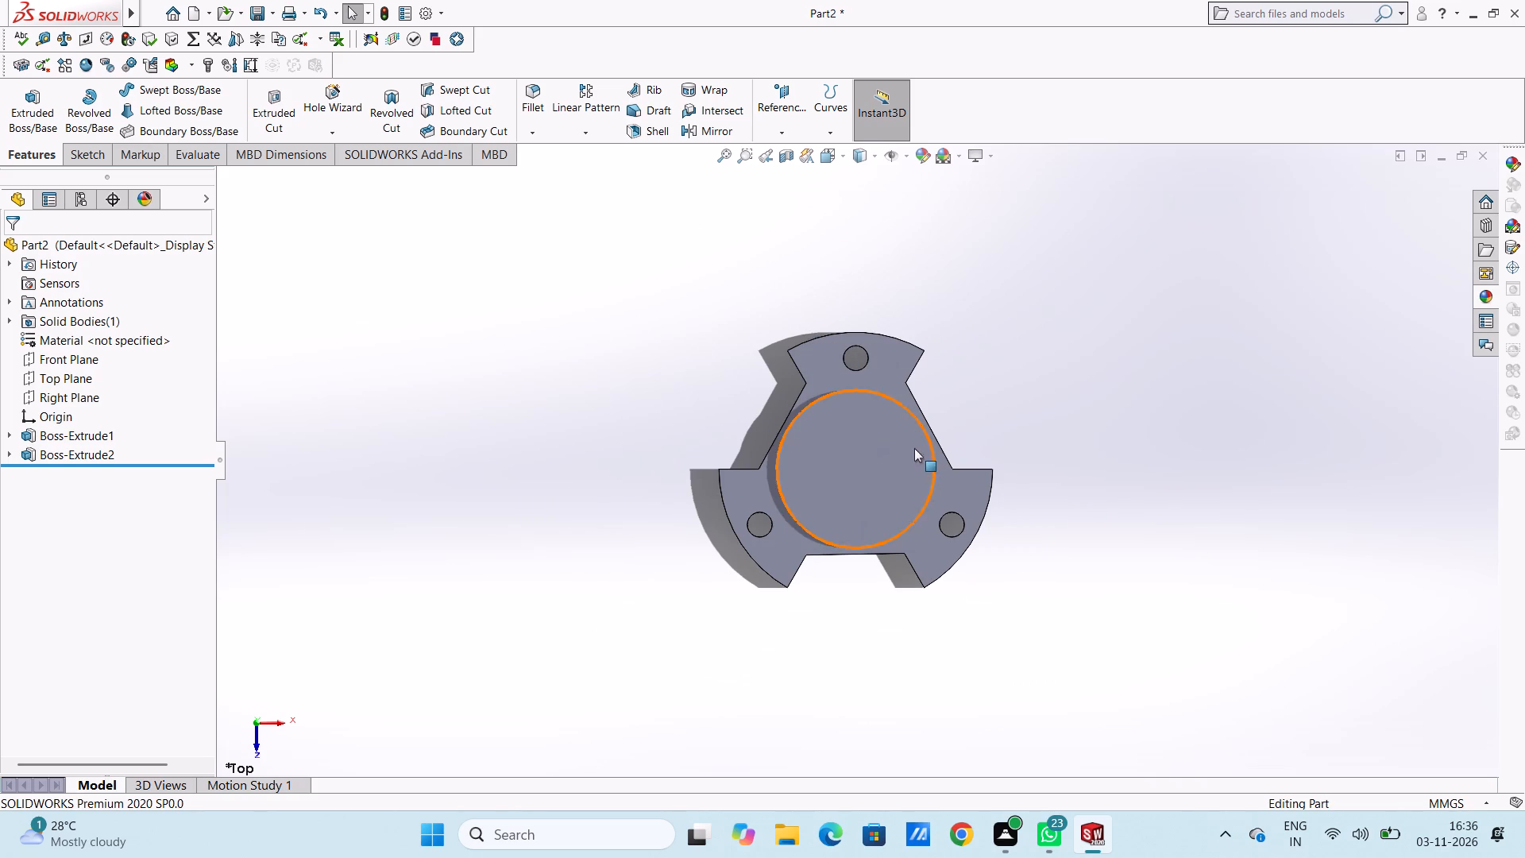
scroll(910, 466, up, 2)
scroll(890, 500, down, 2)
click(841, 450)
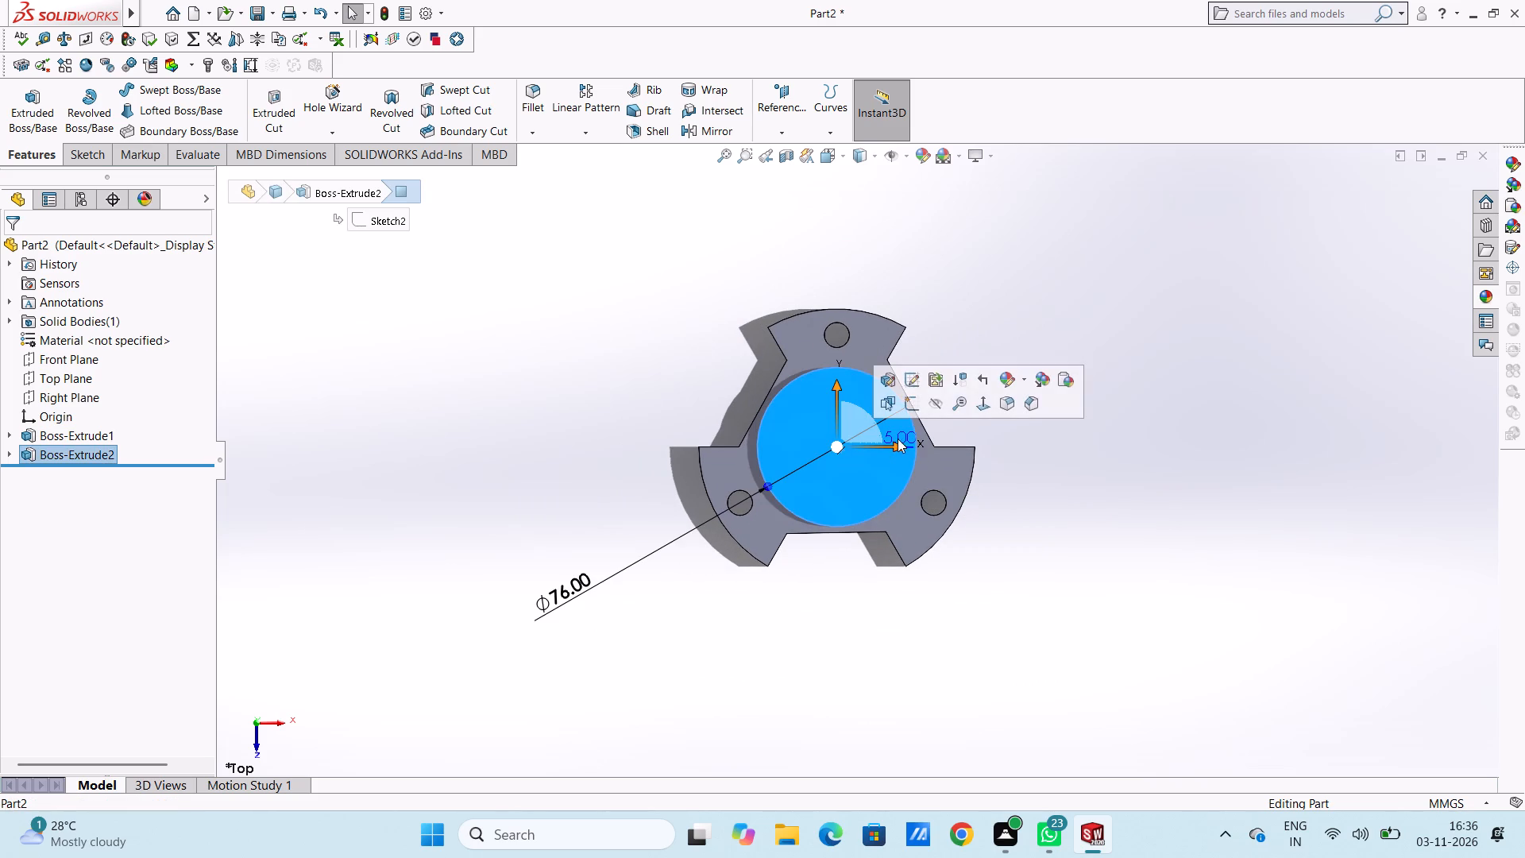
click(912, 412)
click(963, 396)
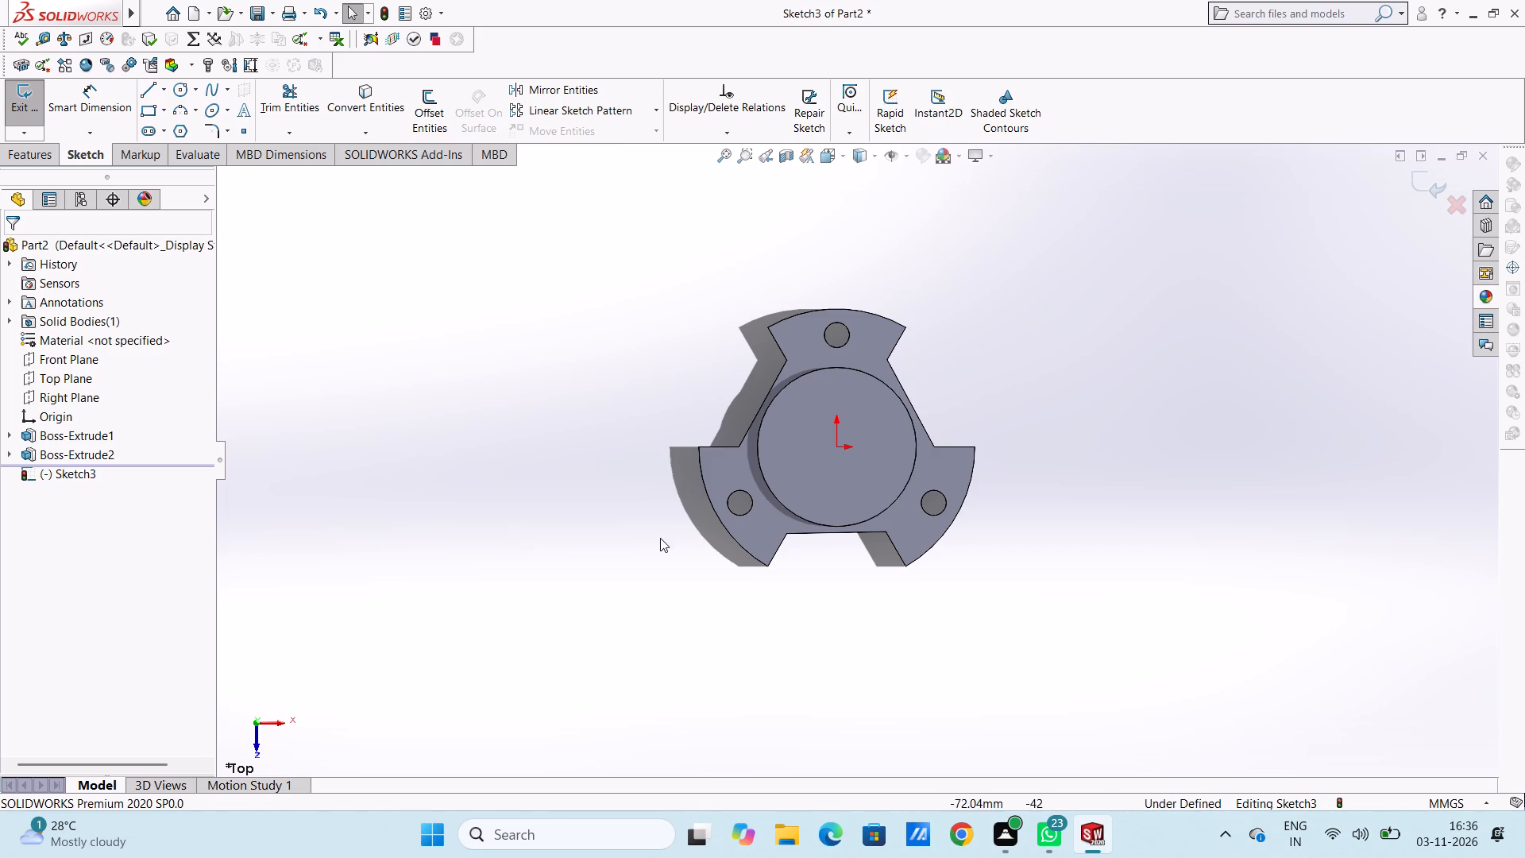
click(178, 86)
click(838, 443)
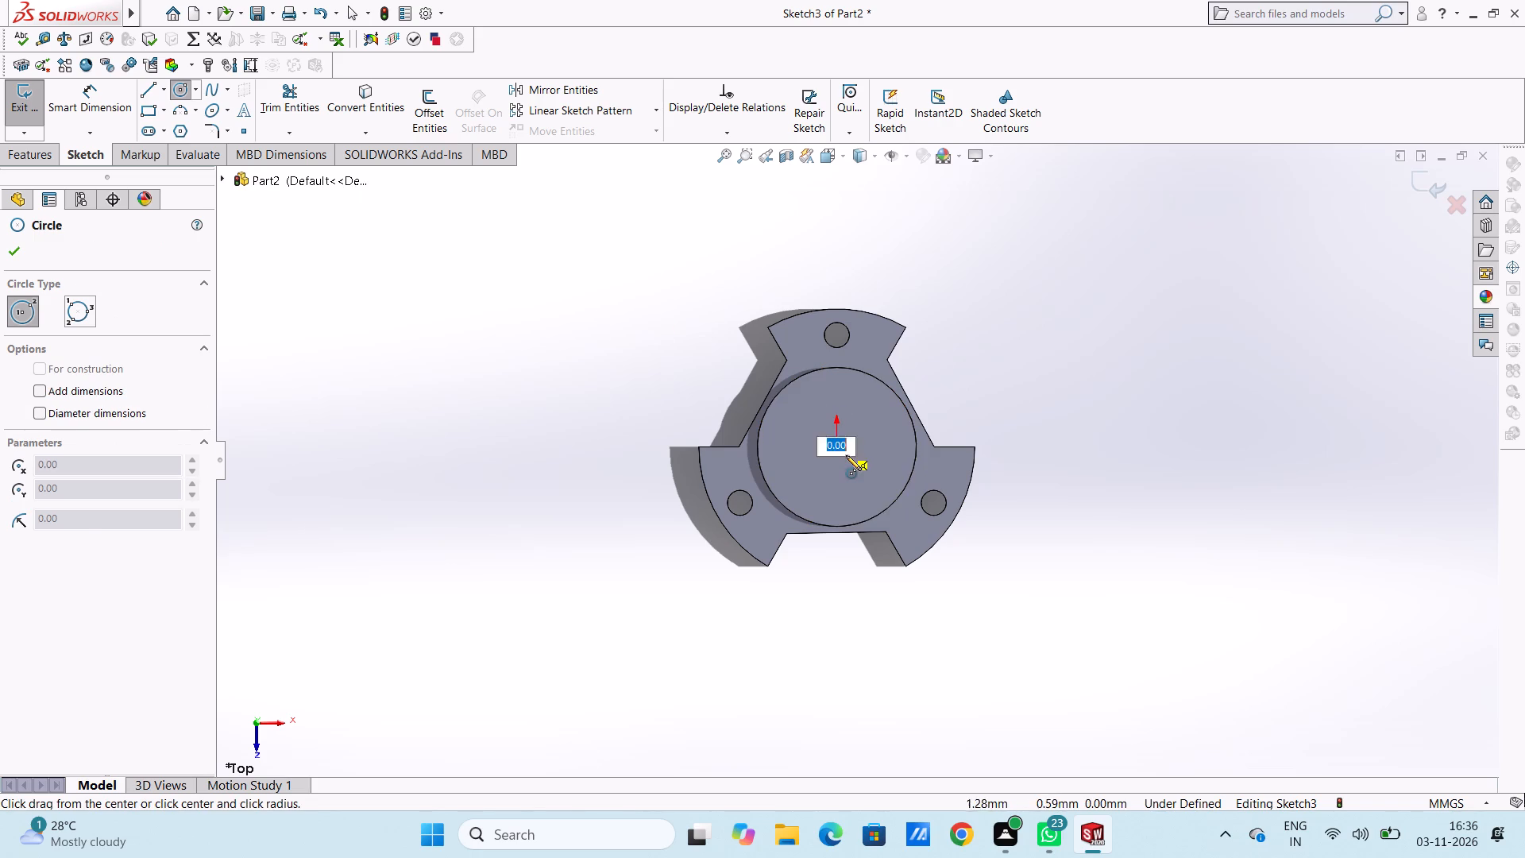
click(859, 473)
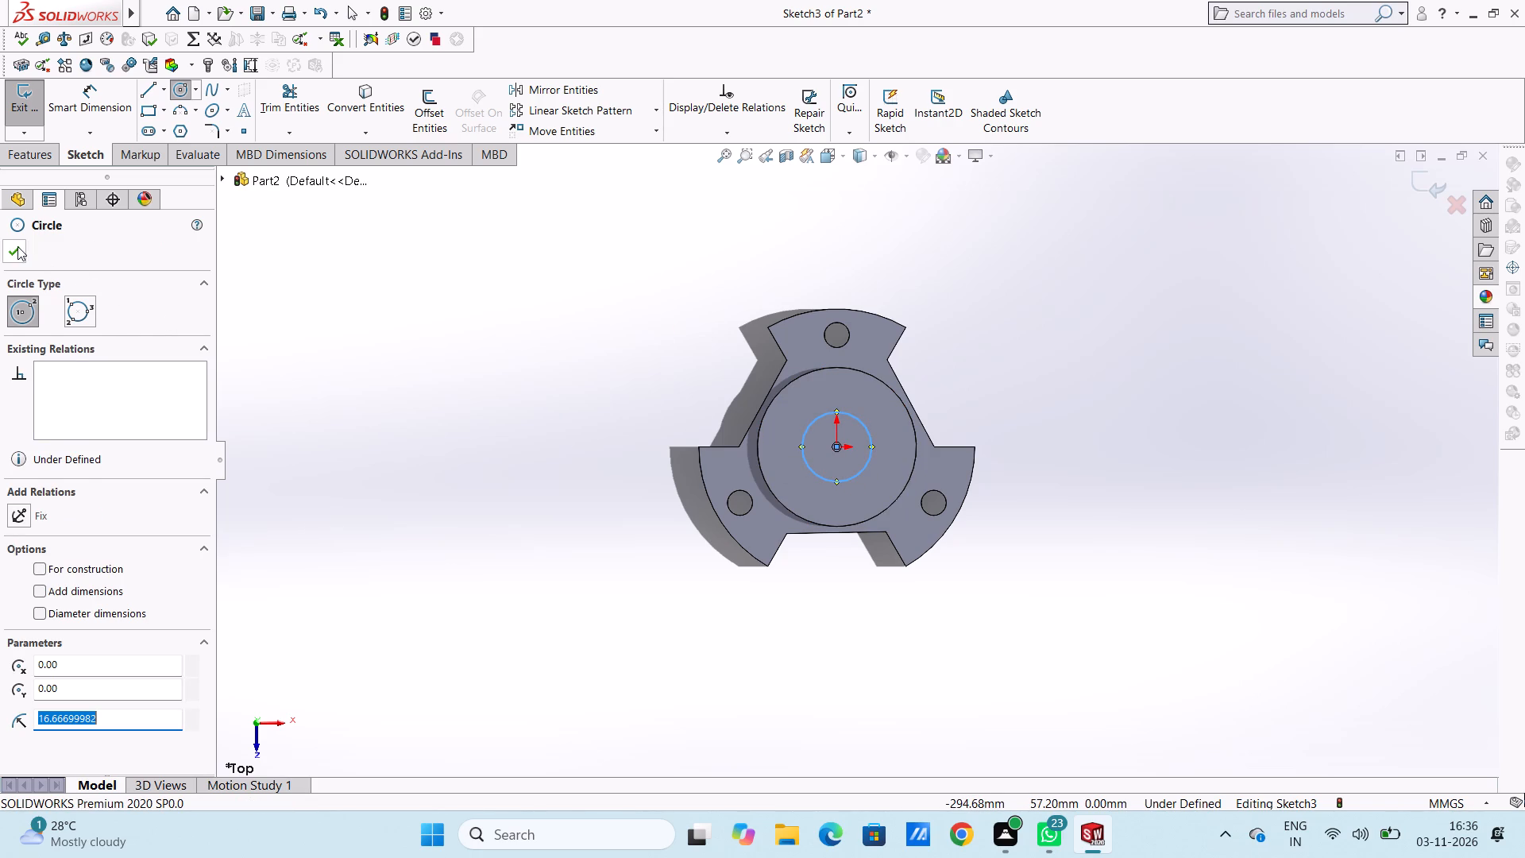
click(21, 251)
click(488, 365)
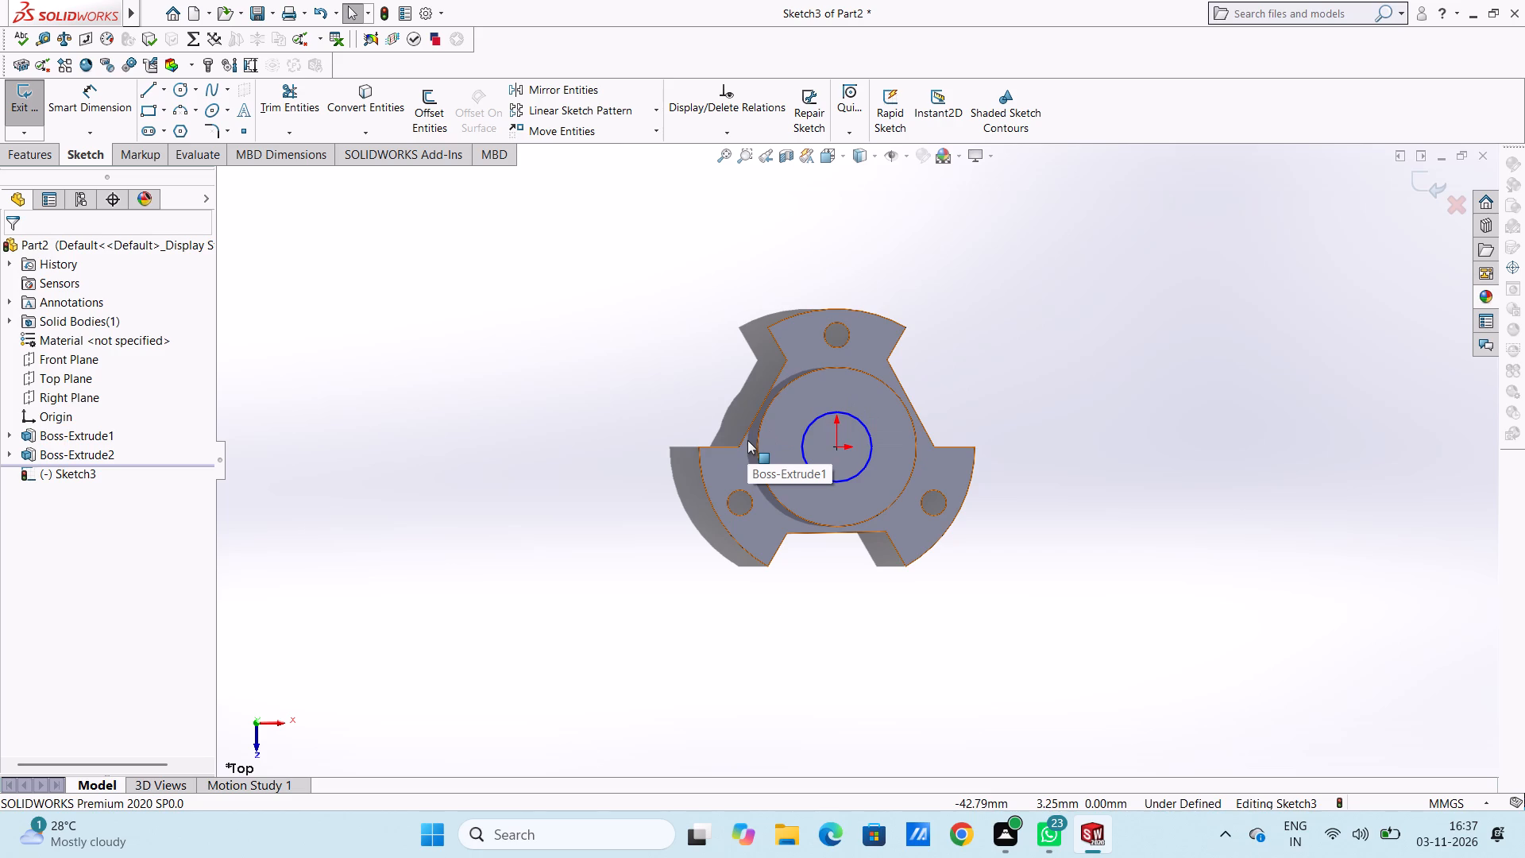
click(542, 443)
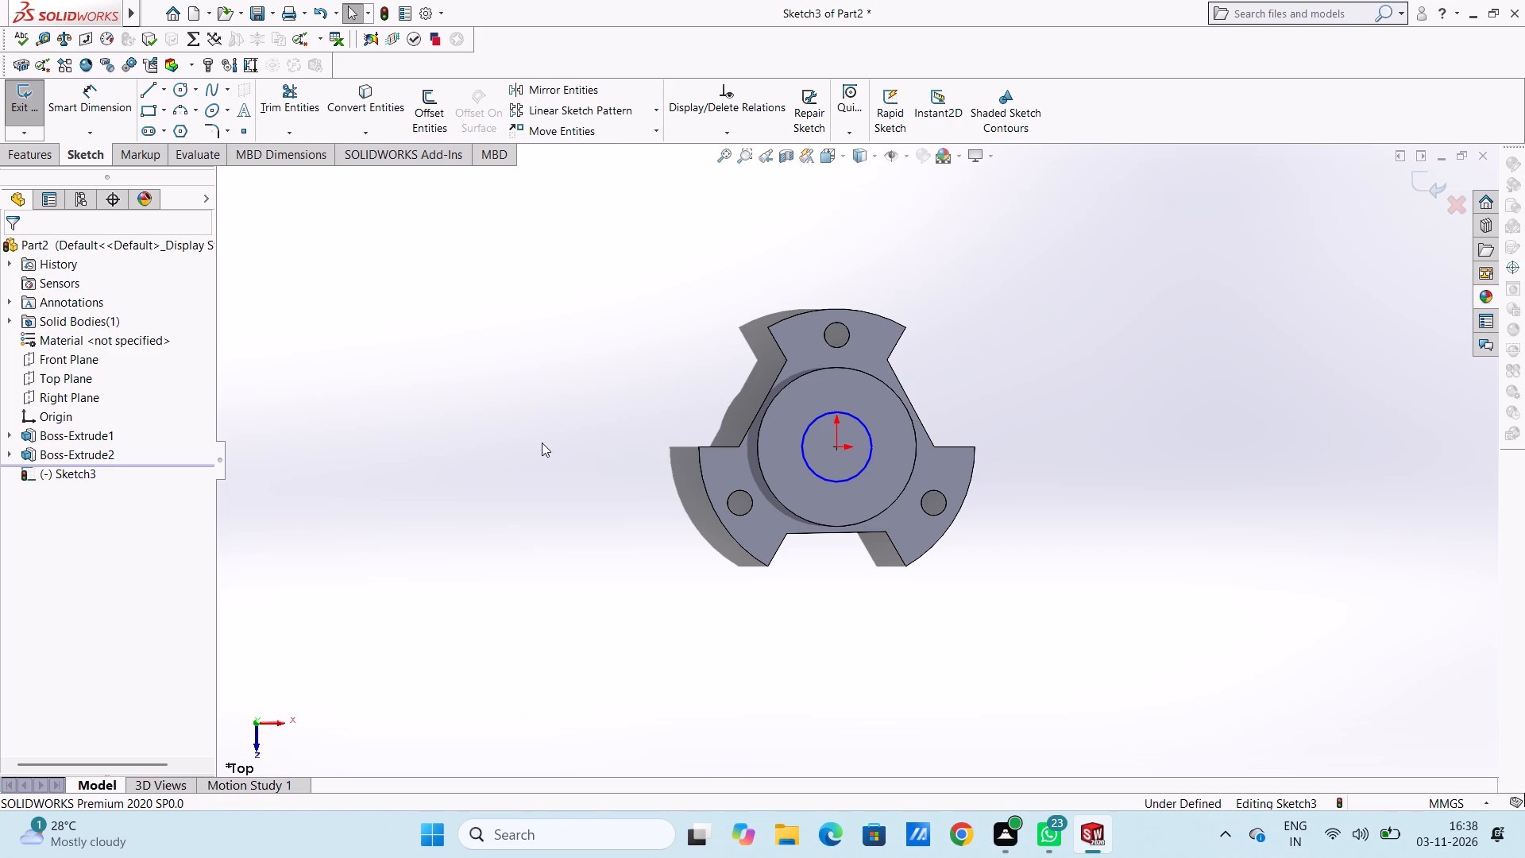
Dimension the origin-centred circle's diameter on the boss's top face as 76 mm.
click(116, 102)
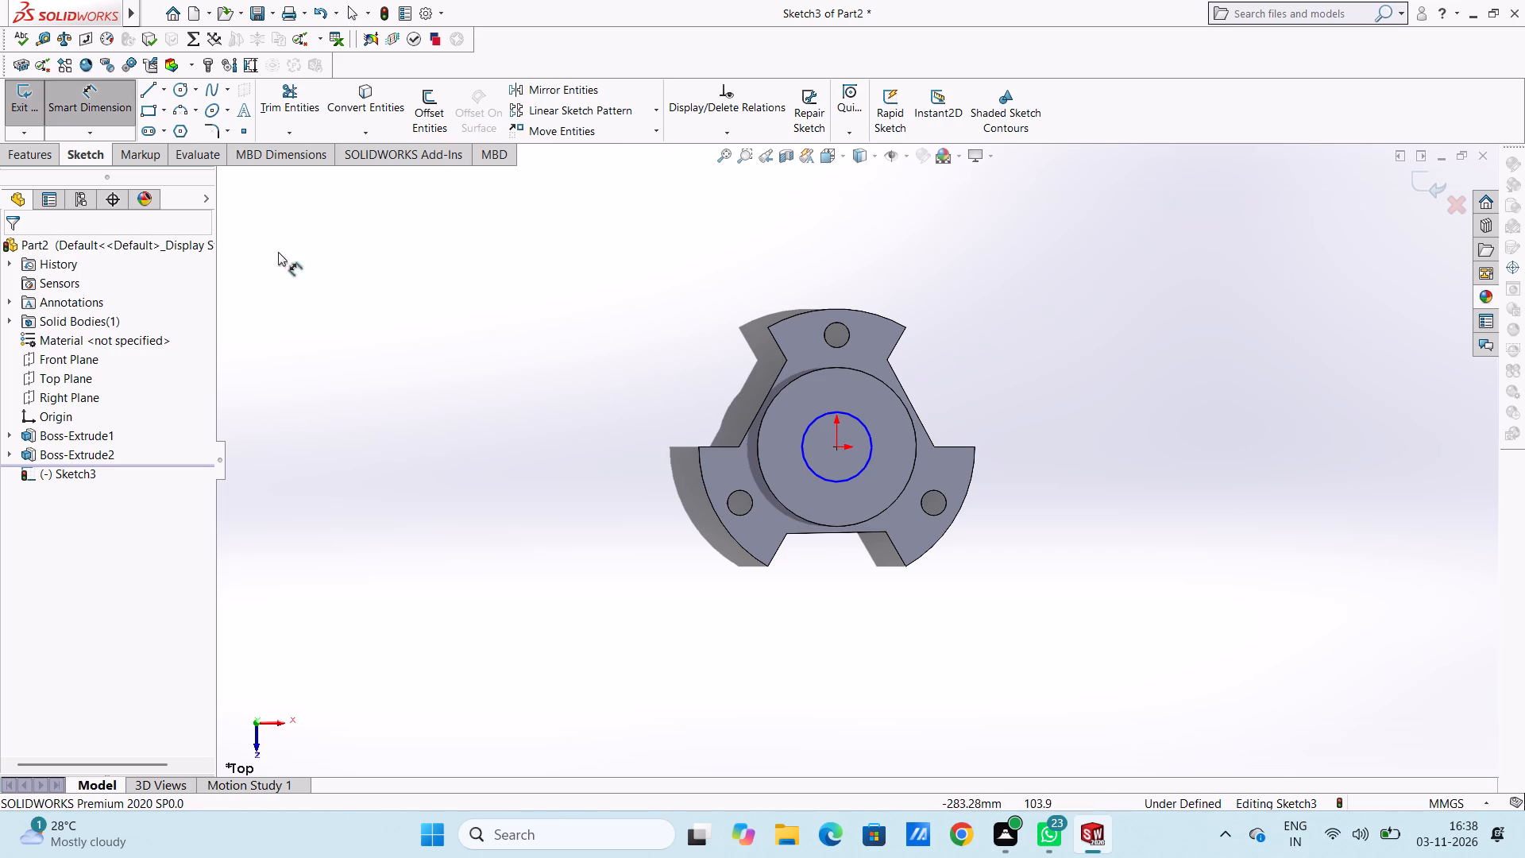
click(806, 437)
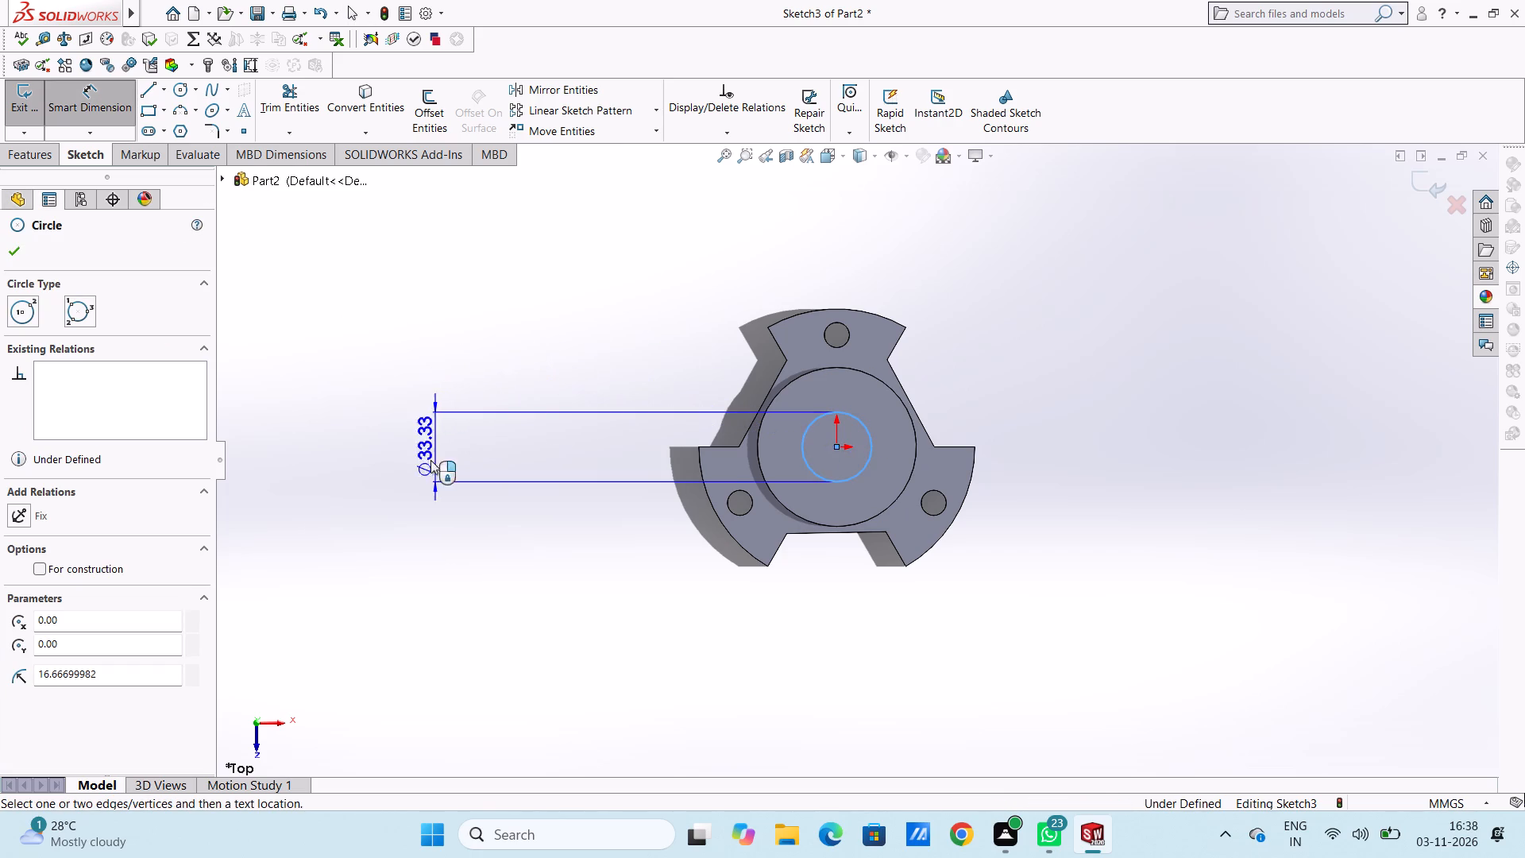
click(395, 545)
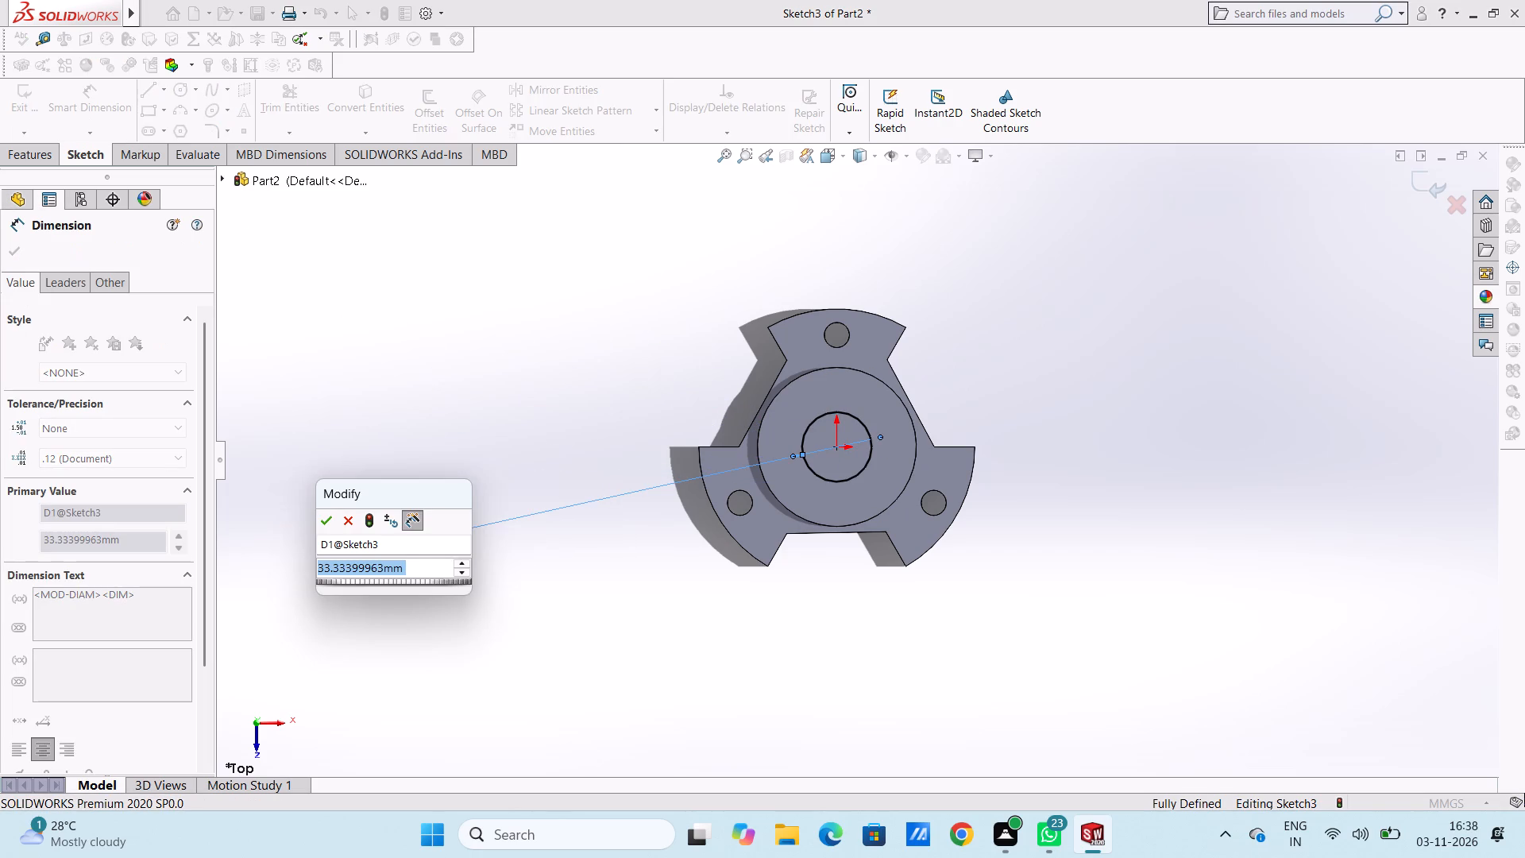
text(76)
key(Return)
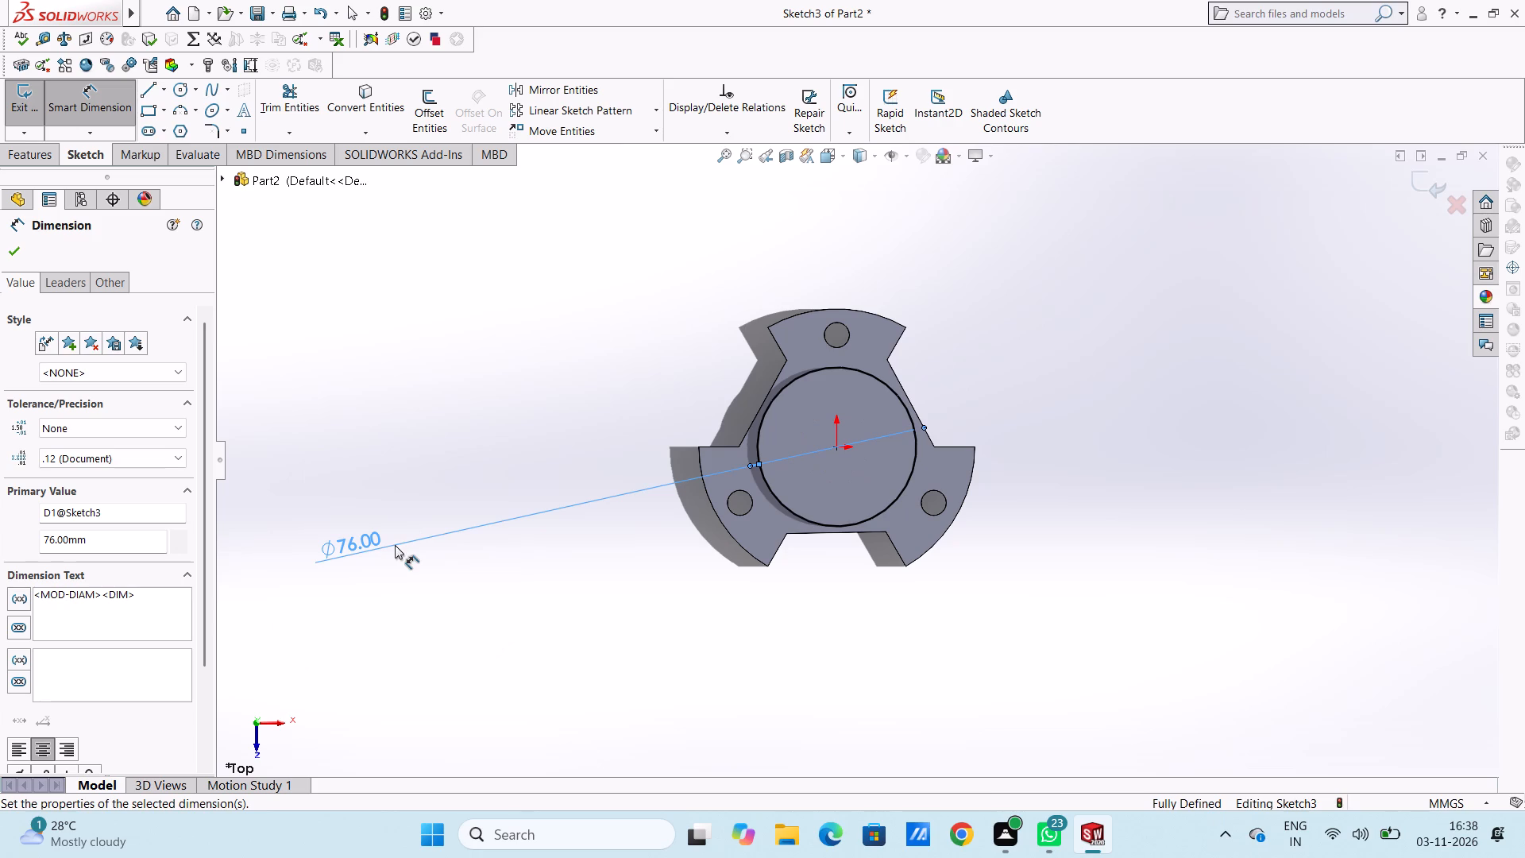
click(599, 359)
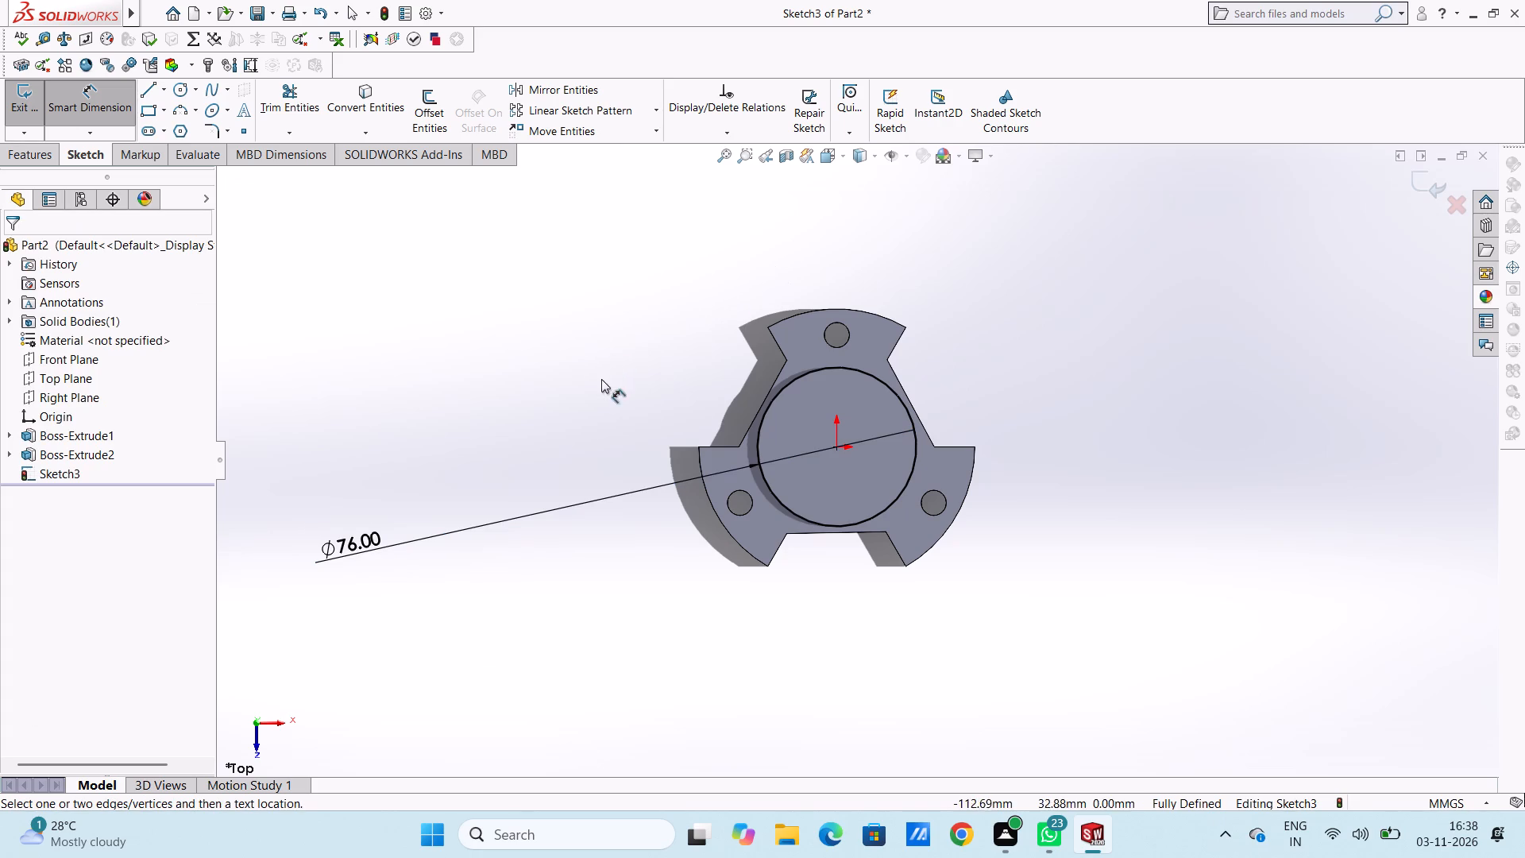
click(95, 104)
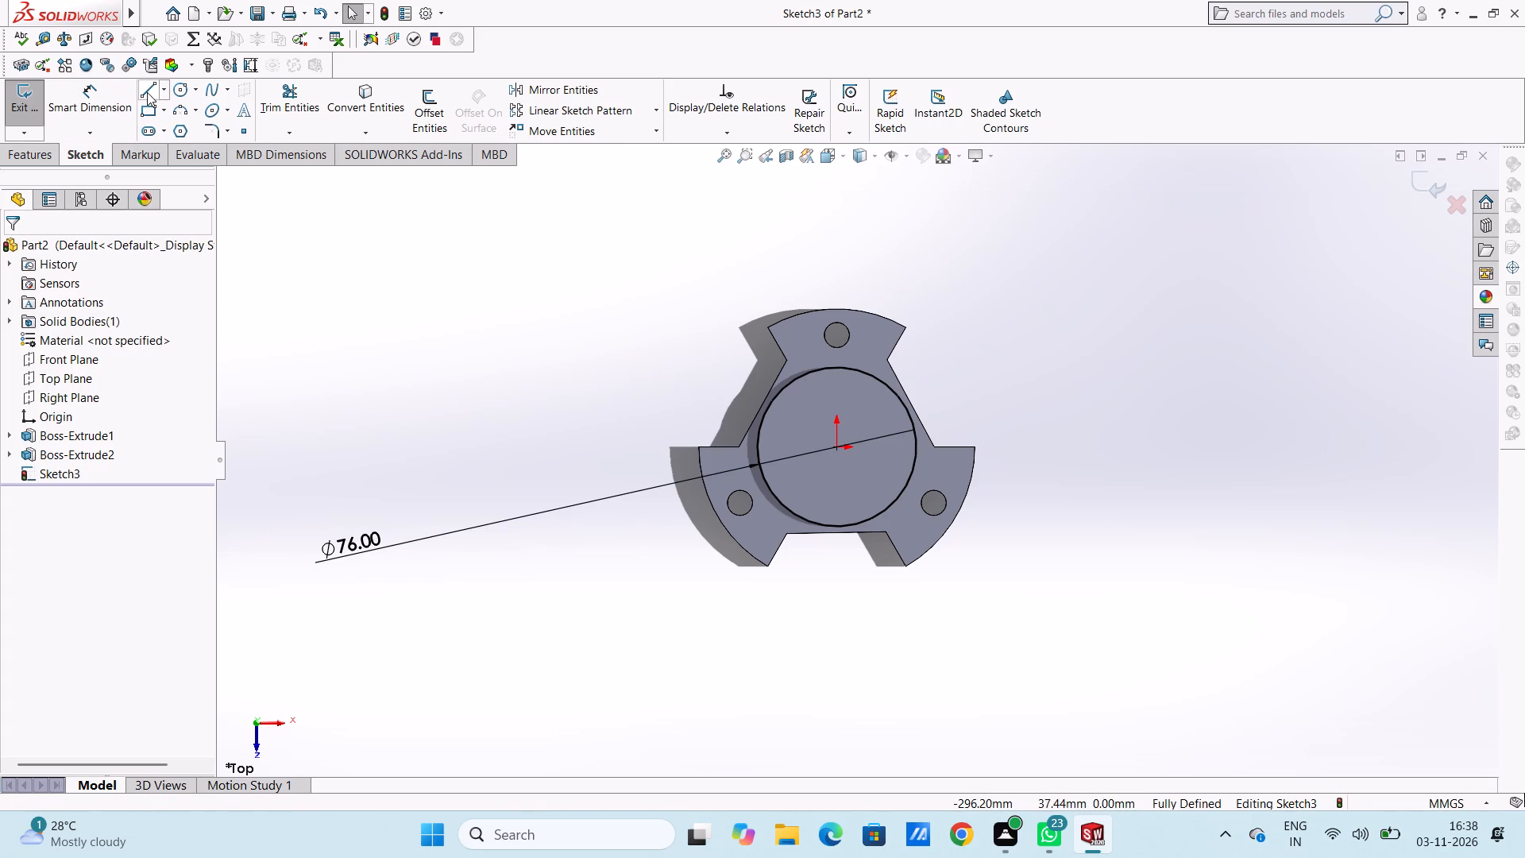
Draw a slanted line about 93 mm long from the origin, up and to the right beyond the upper lobe's edge.
click(147, 90)
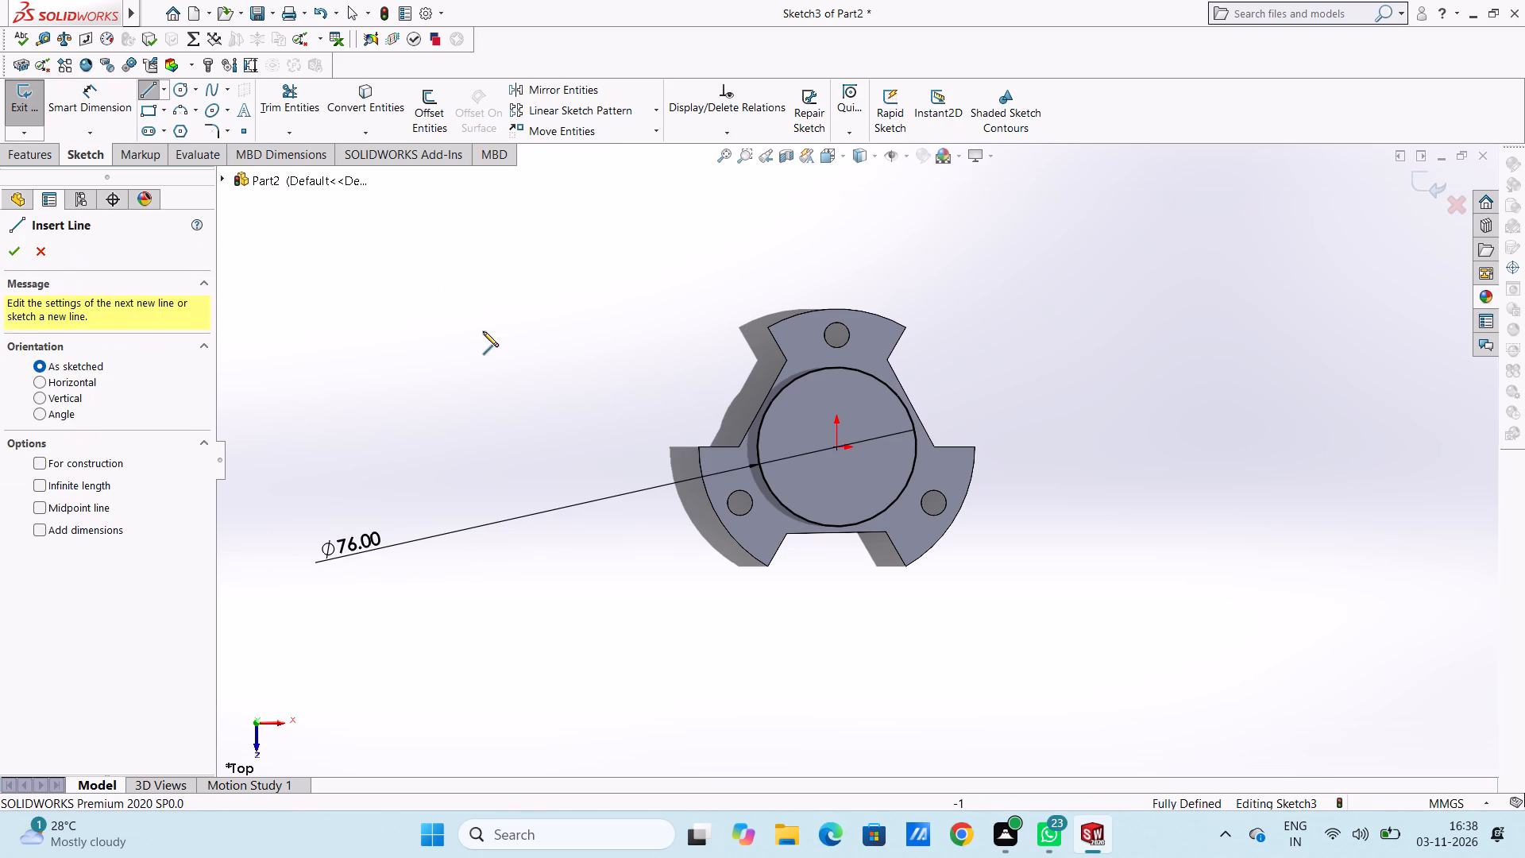
click(836, 448)
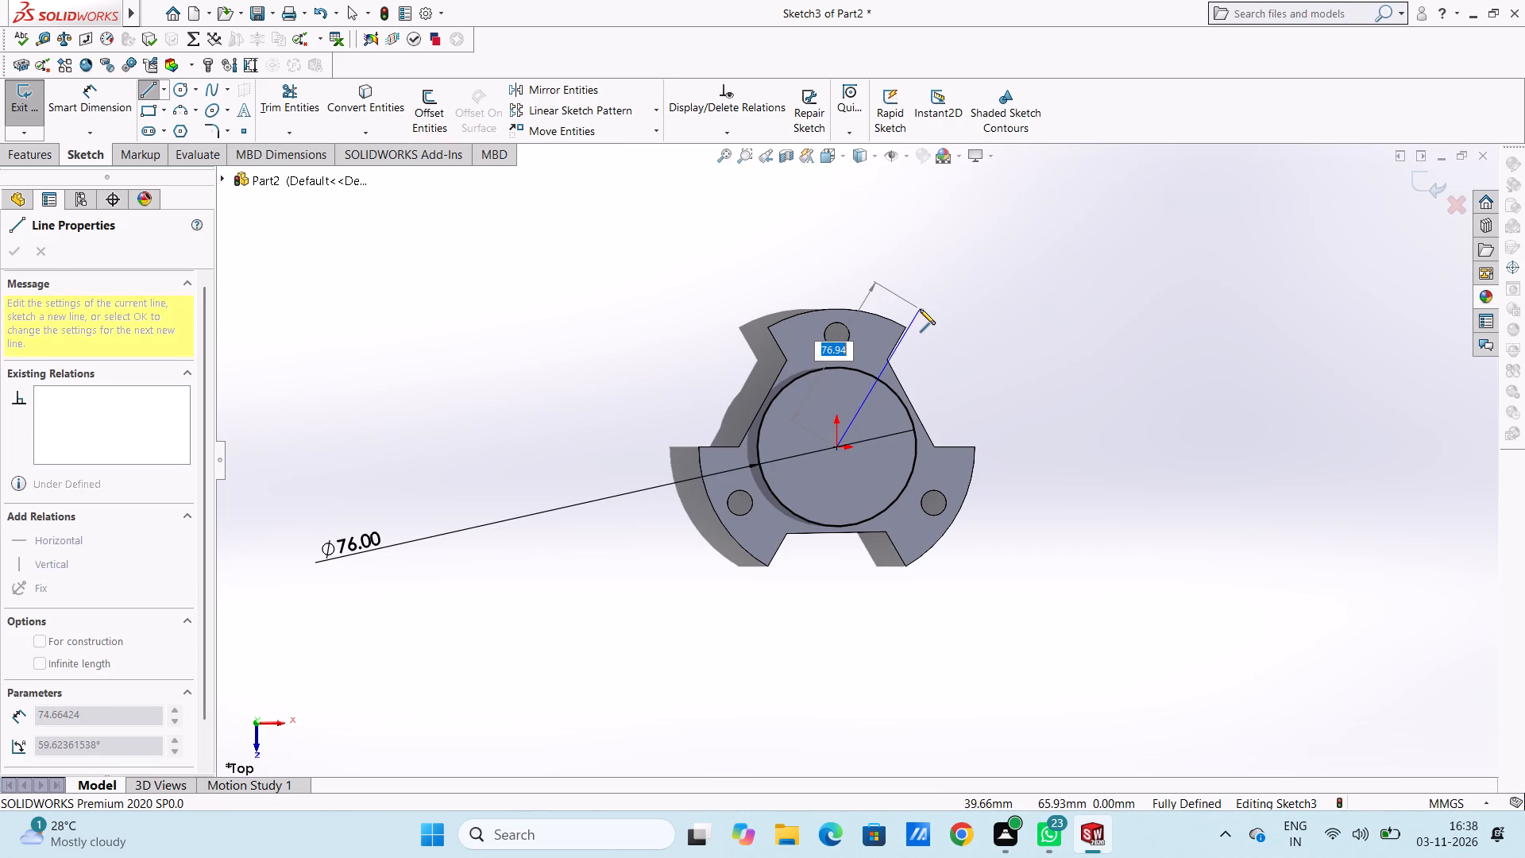
click(936, 280)
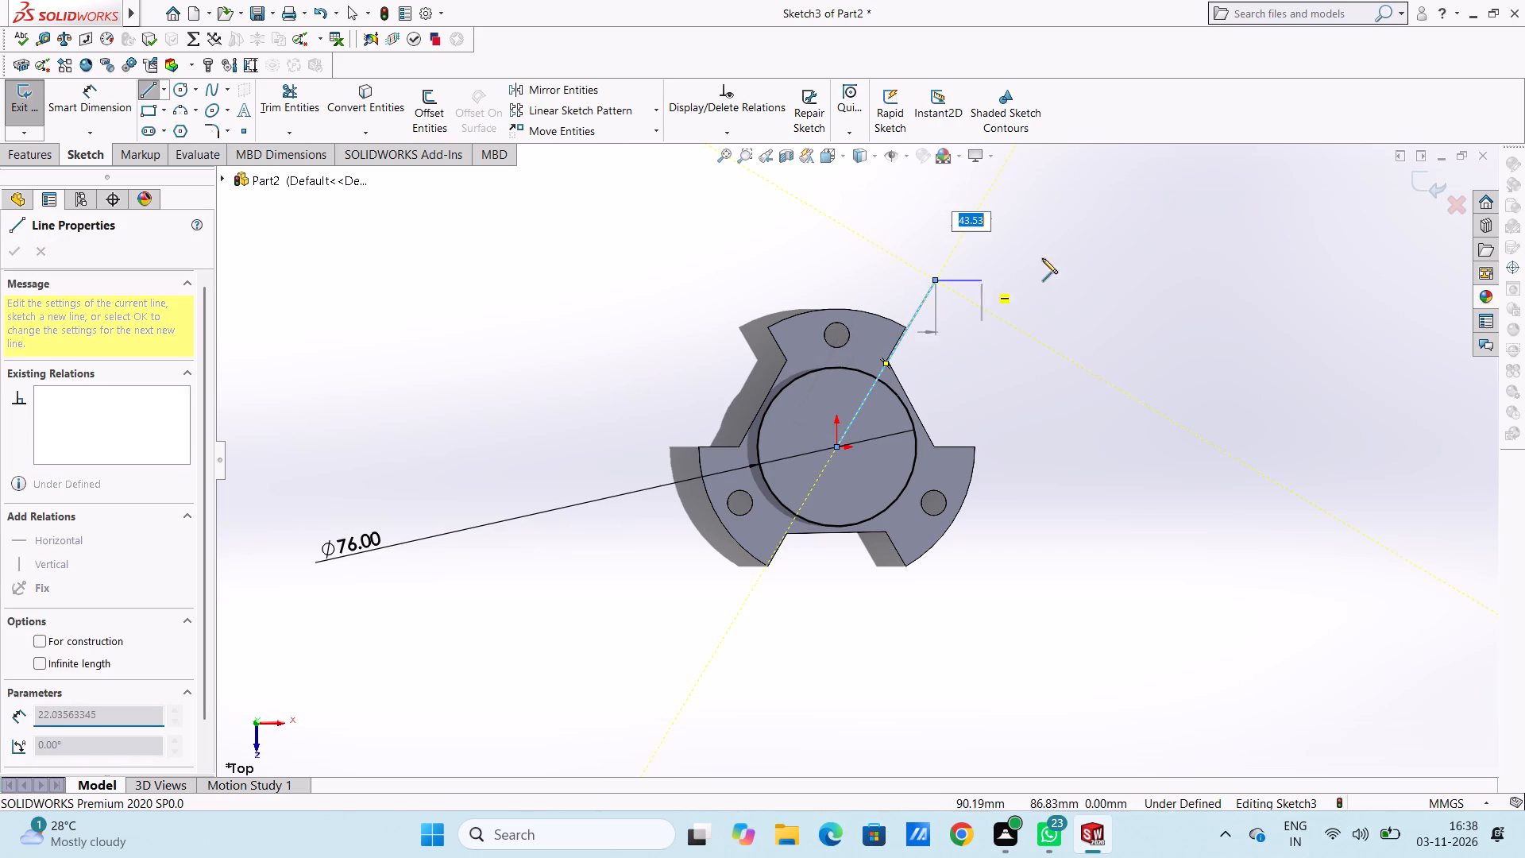
right_click(1067, 234)
click(1084, 242)
click(1053, 274)
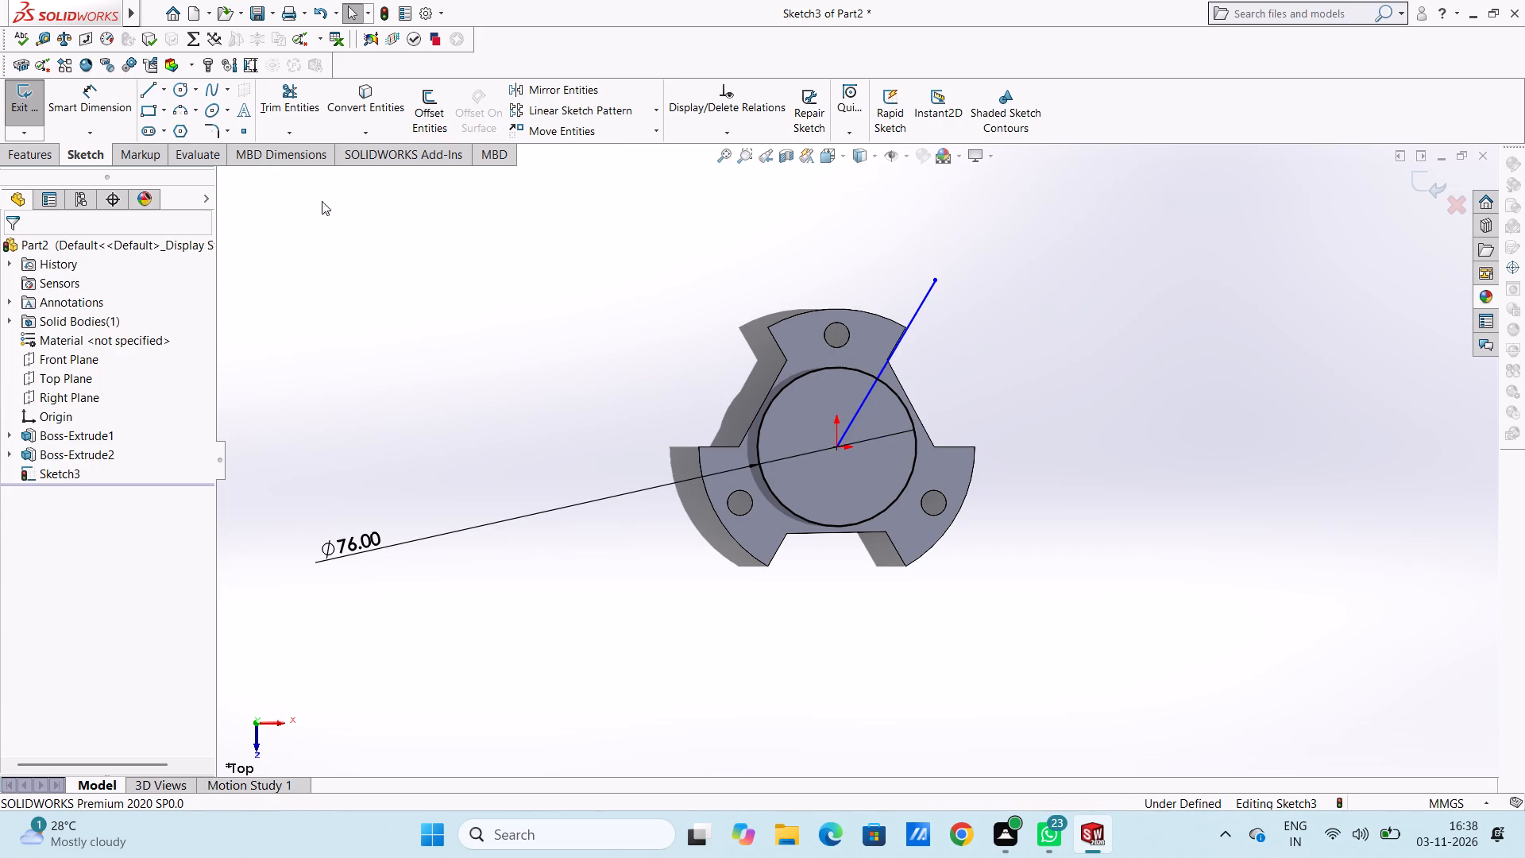
Dimension the slanted line's angle from the horizontal through the origin as 60°.
click(110, 106)
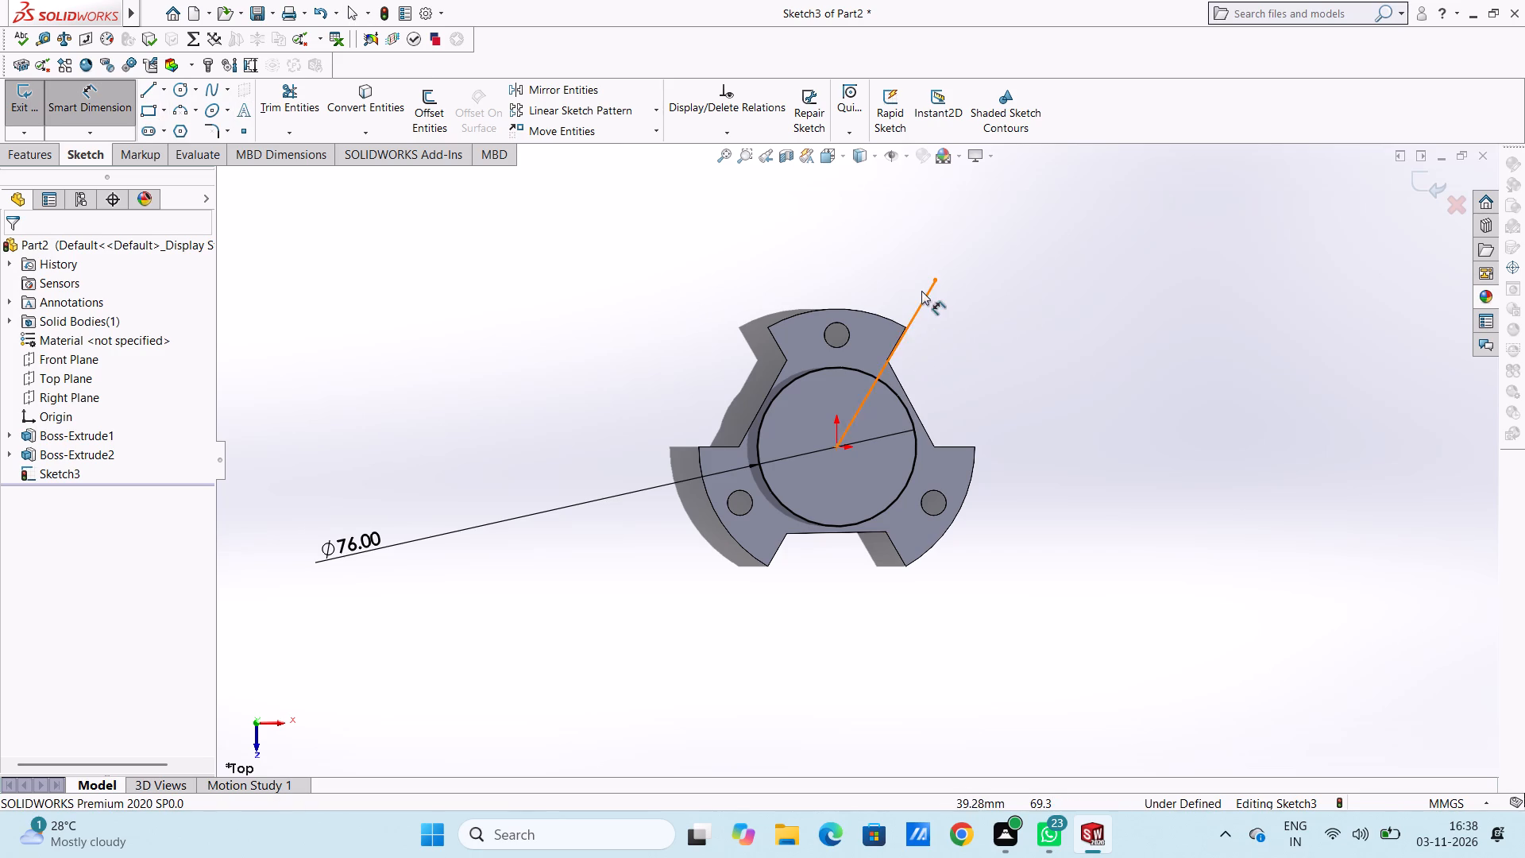
click(925, 292)
scroll(829, 470, down, 5)
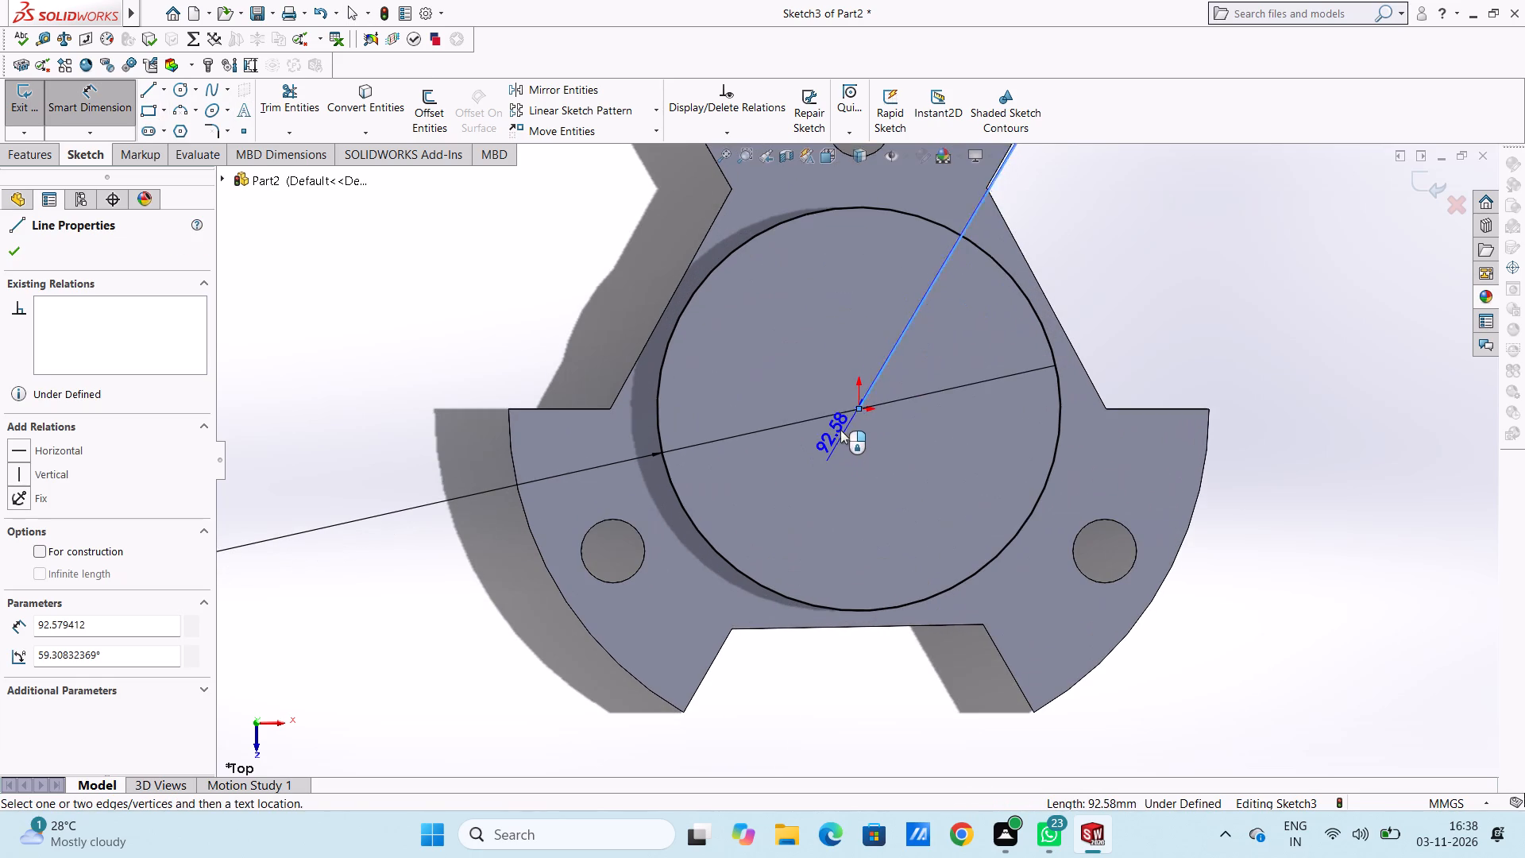
click(859, 408)
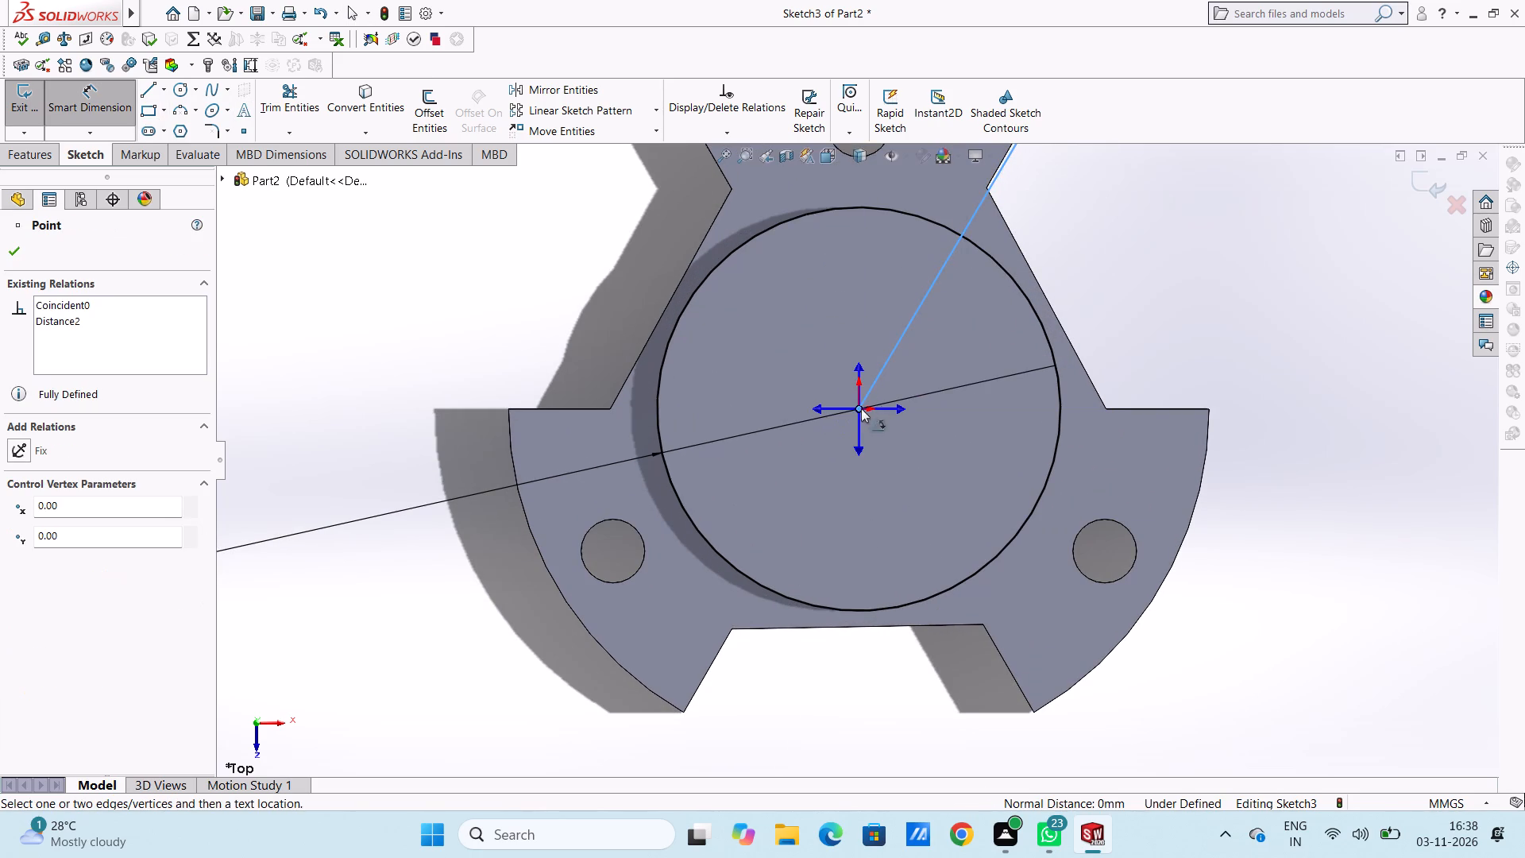
click(894, 409)
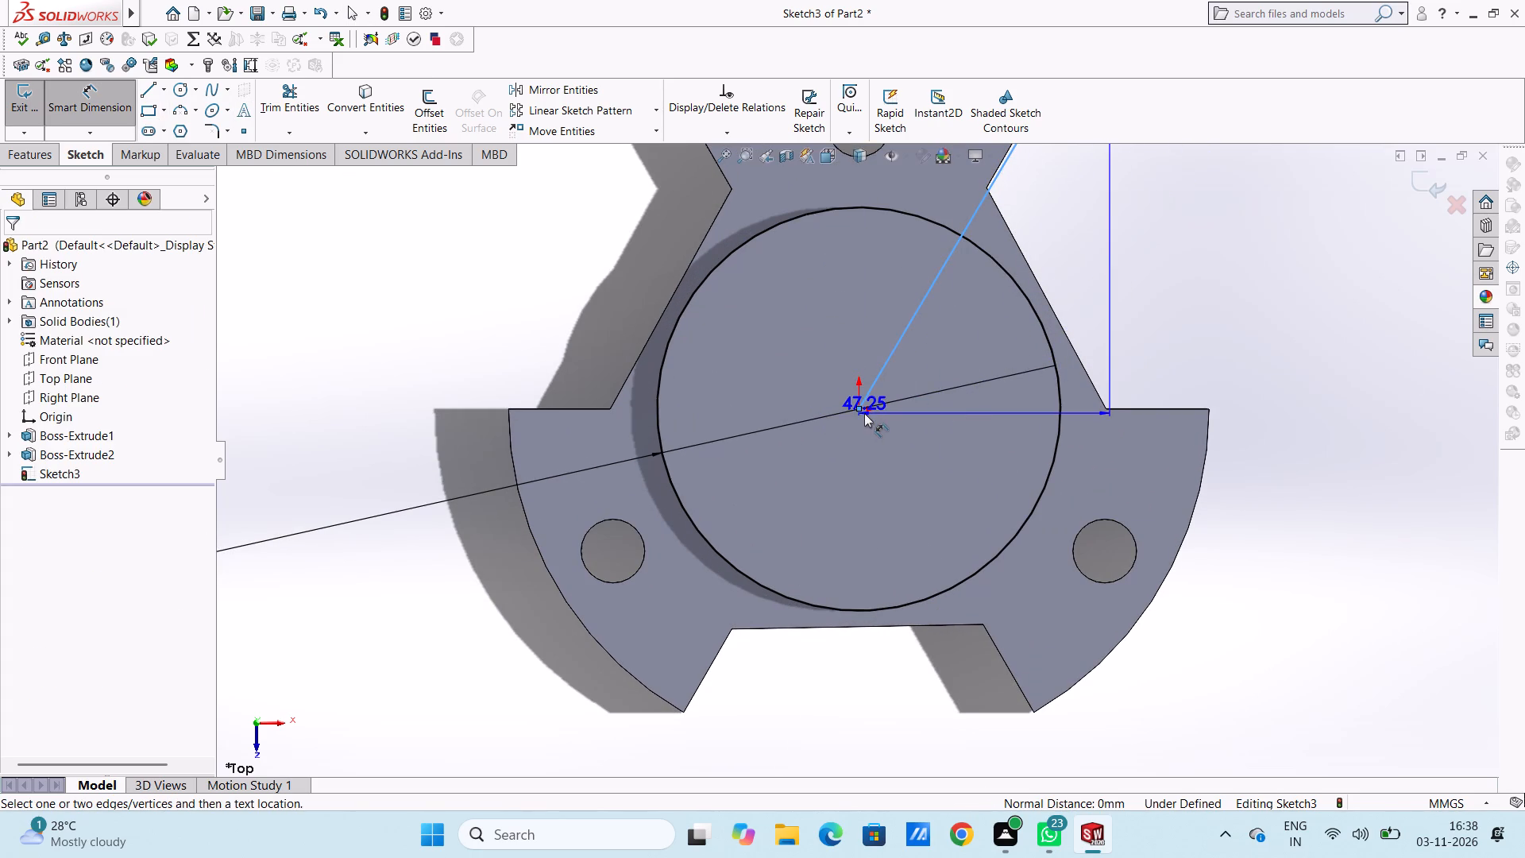
click(858, 408)
click(901, 409)
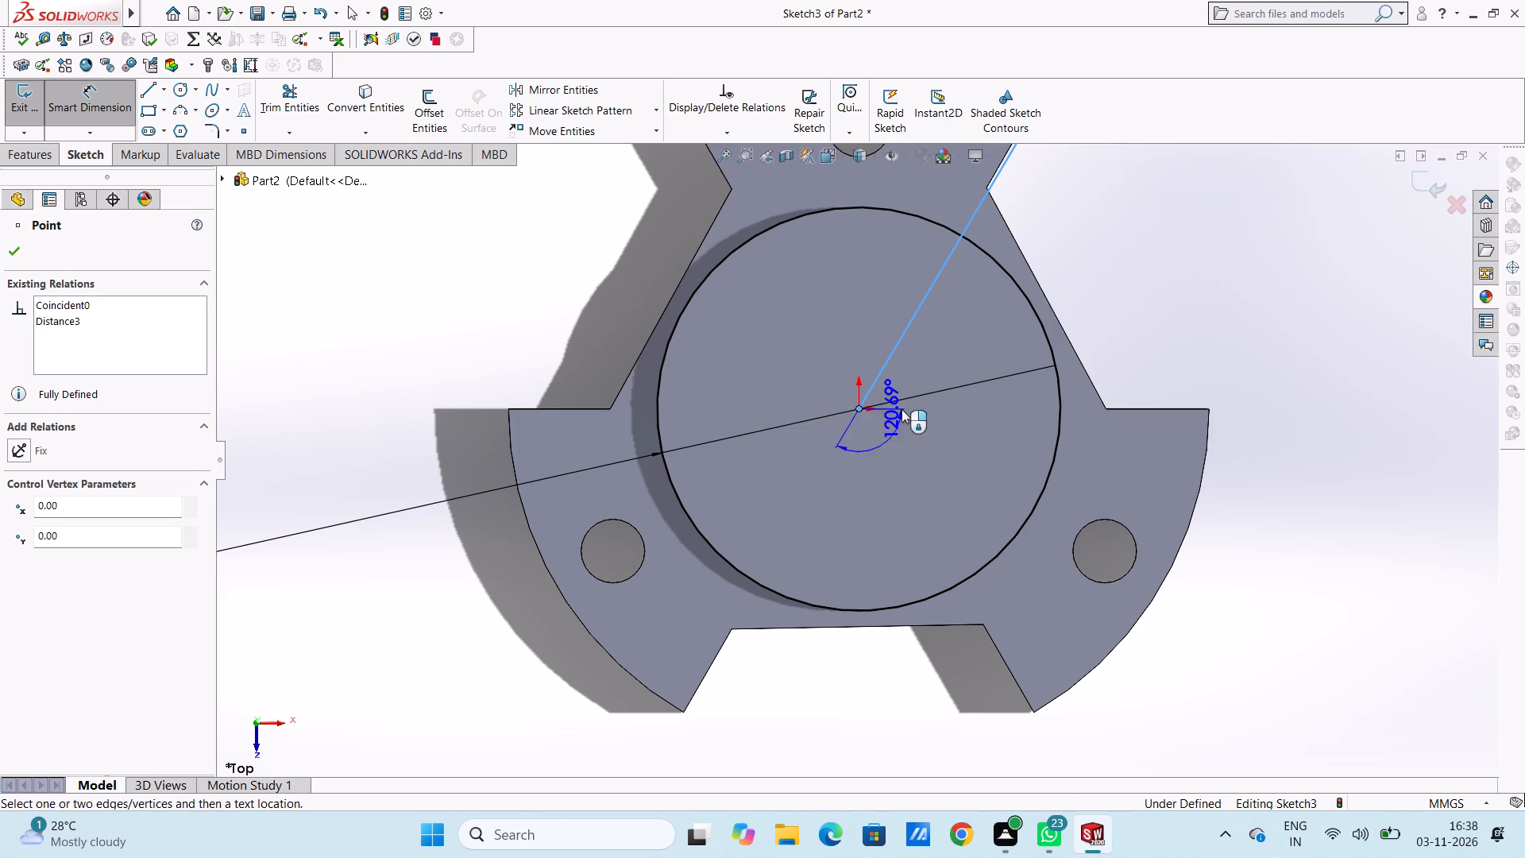
scroll(1143, 330, up, 7)
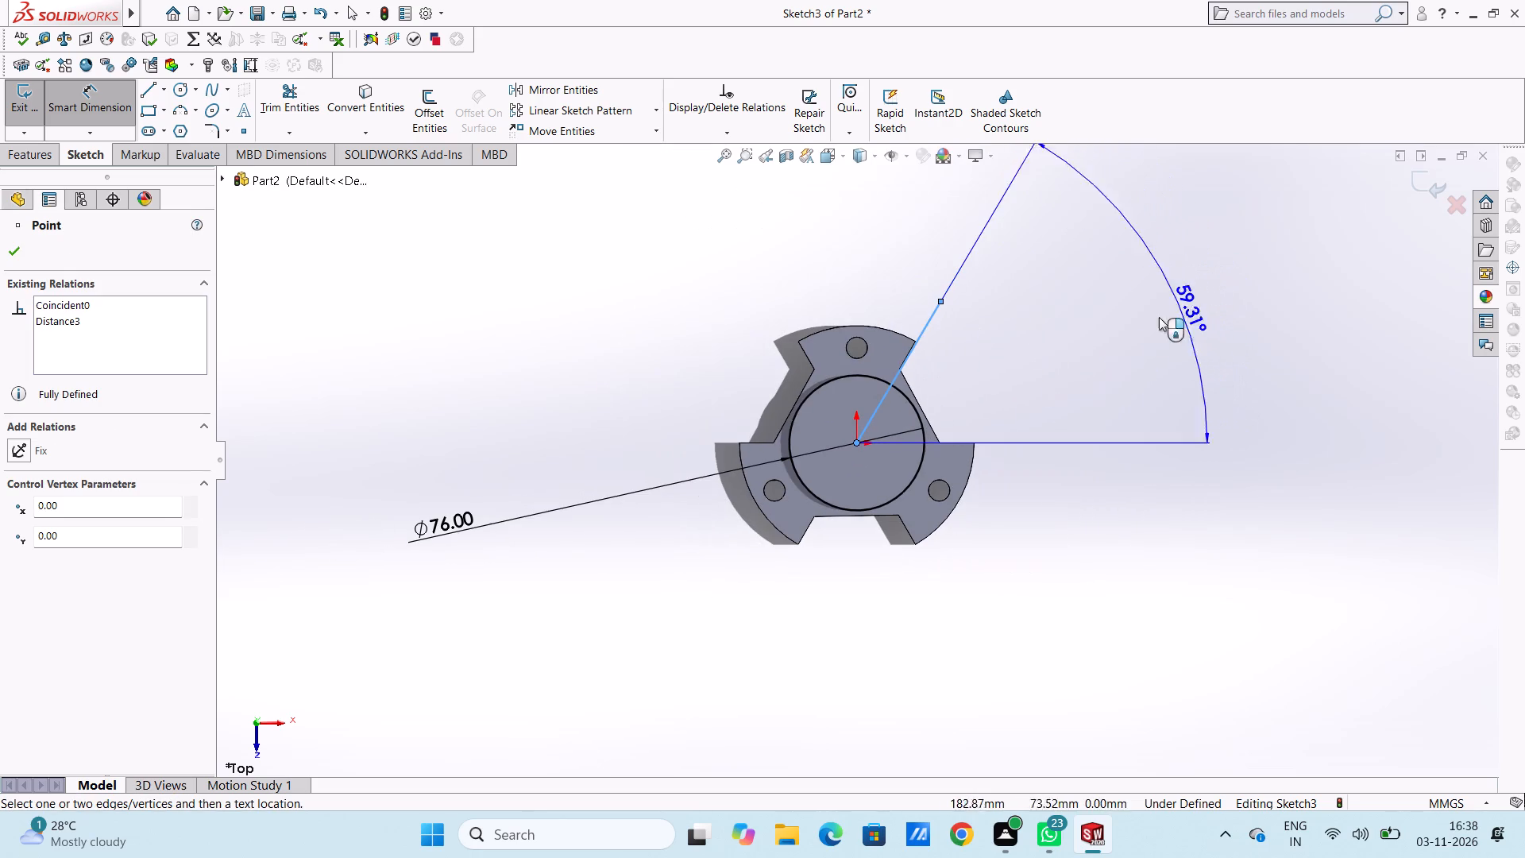
click(1069, 354)
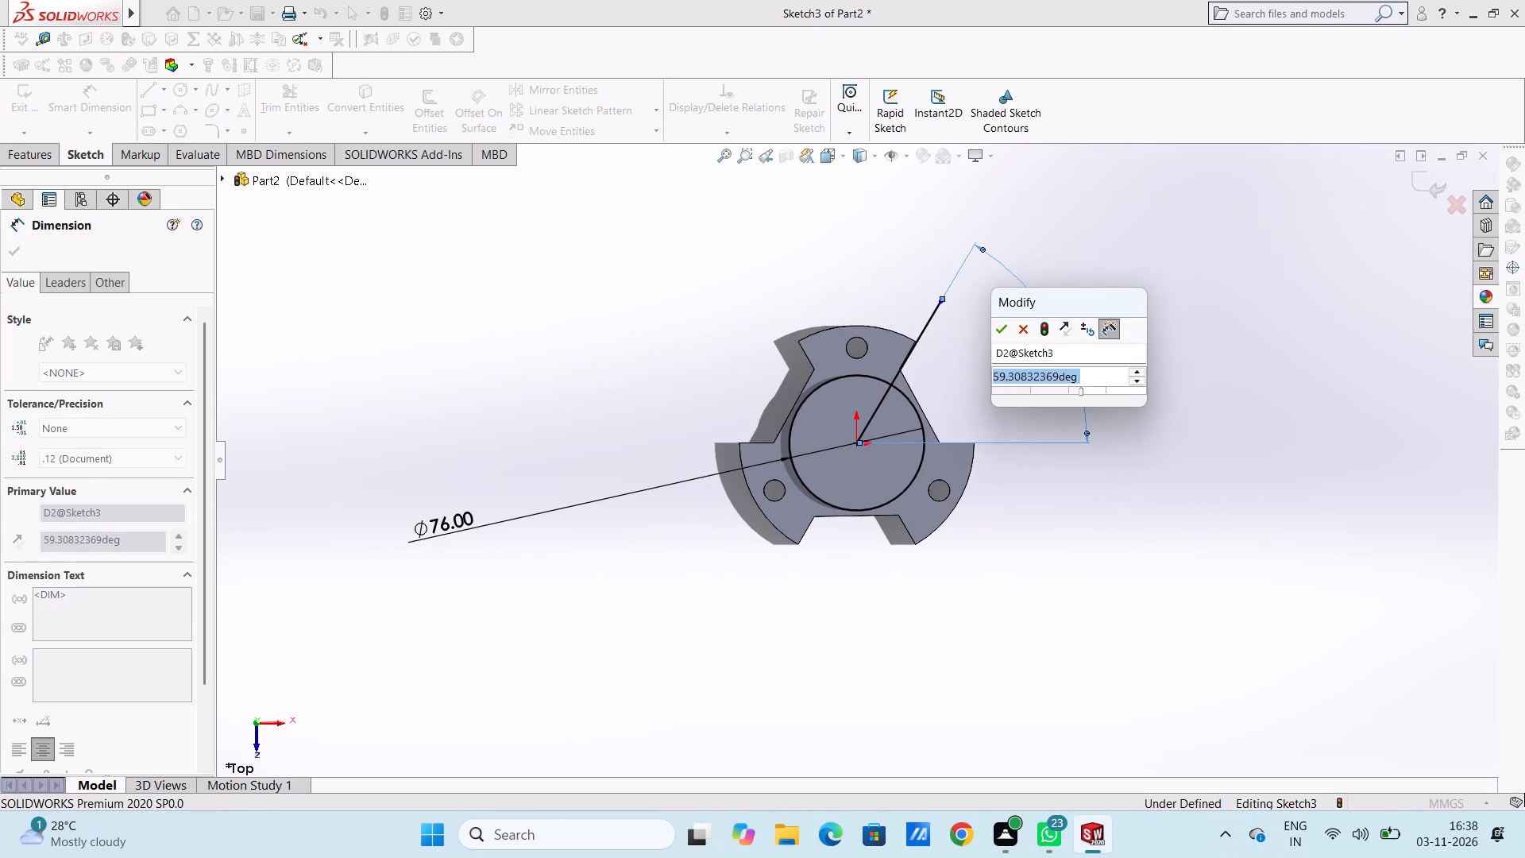
text(60)
key(Return)
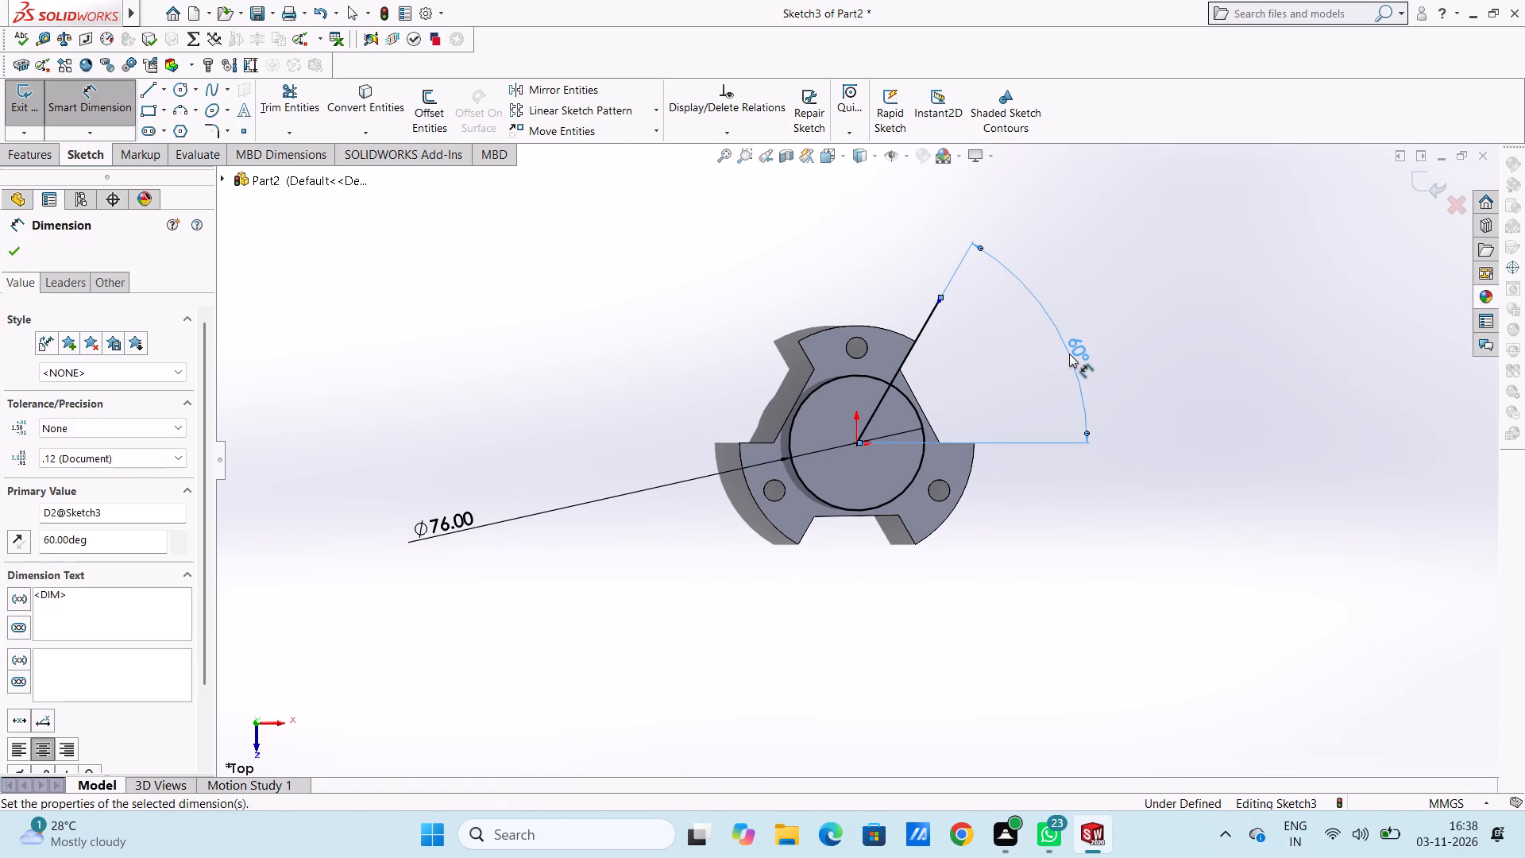
click(851, 269)
scroll(895, 356, down, 3)
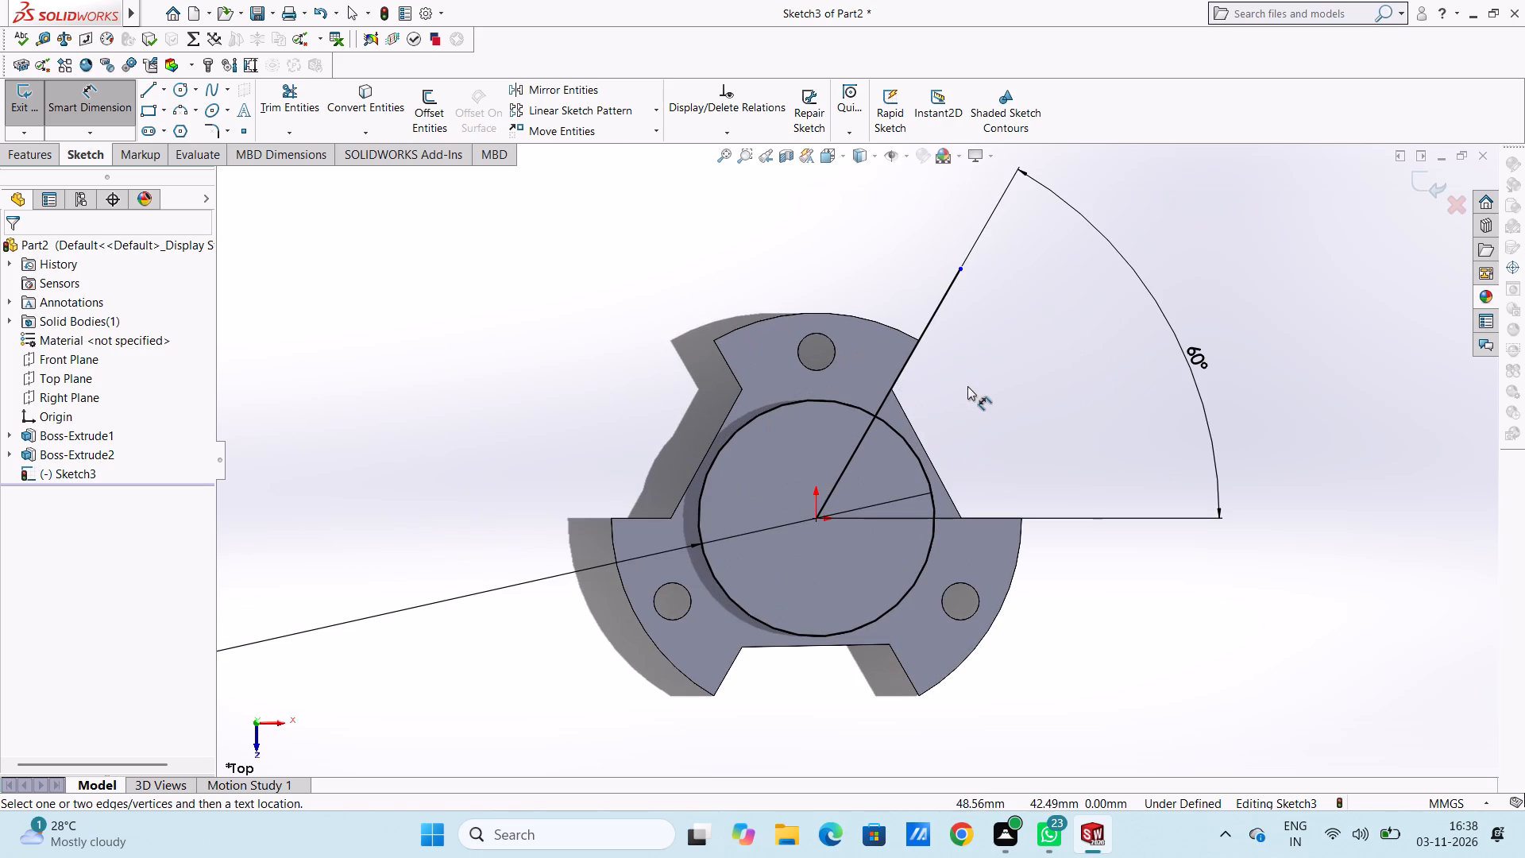
click(98, 96)
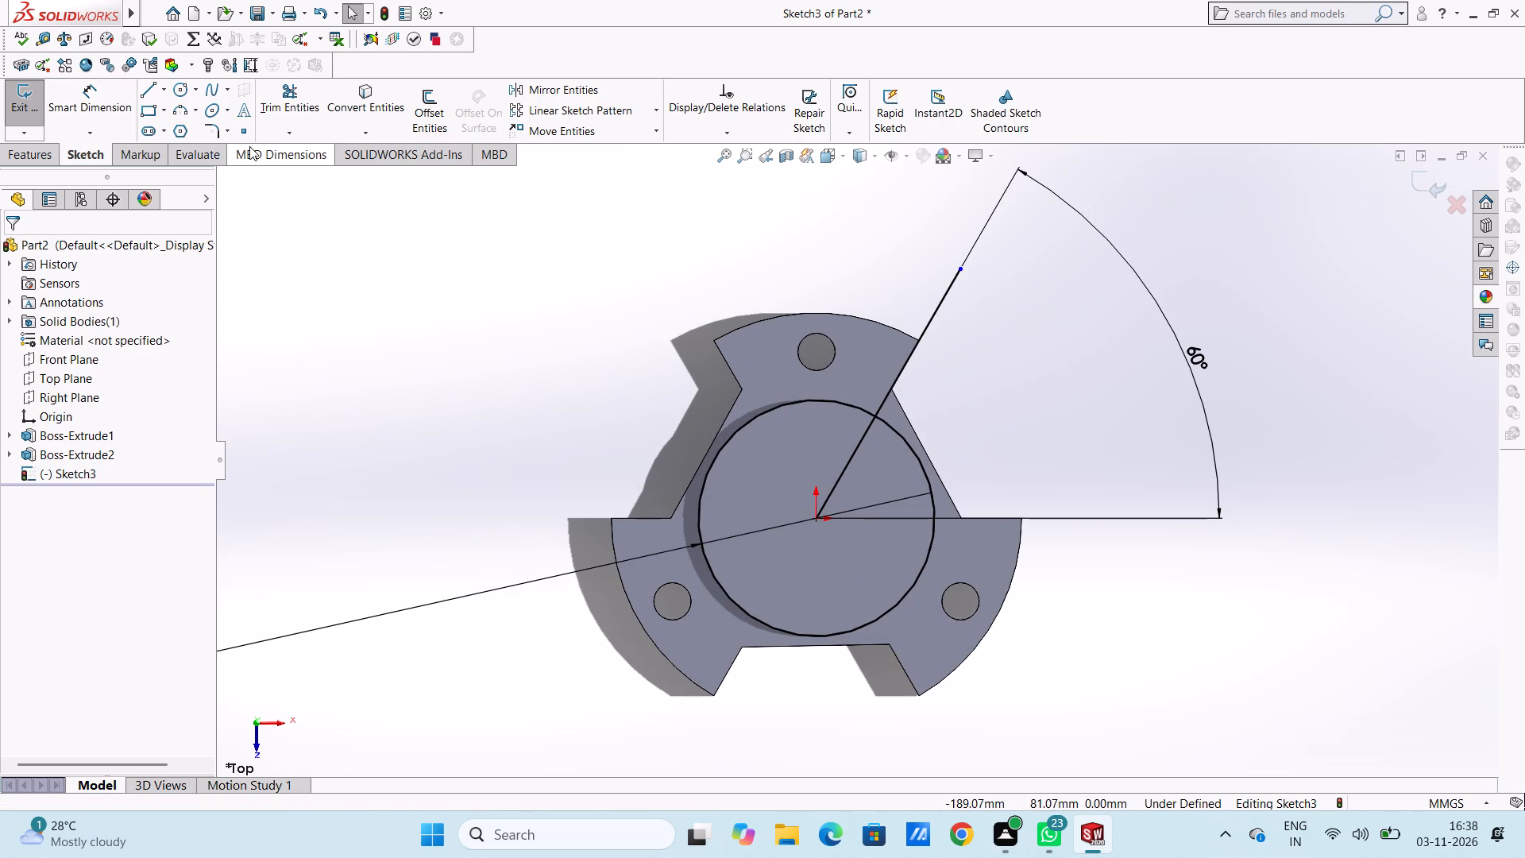
Offset the slanted line bi-directionally by 2.5 mm with dimensions added.
click(427, 114)
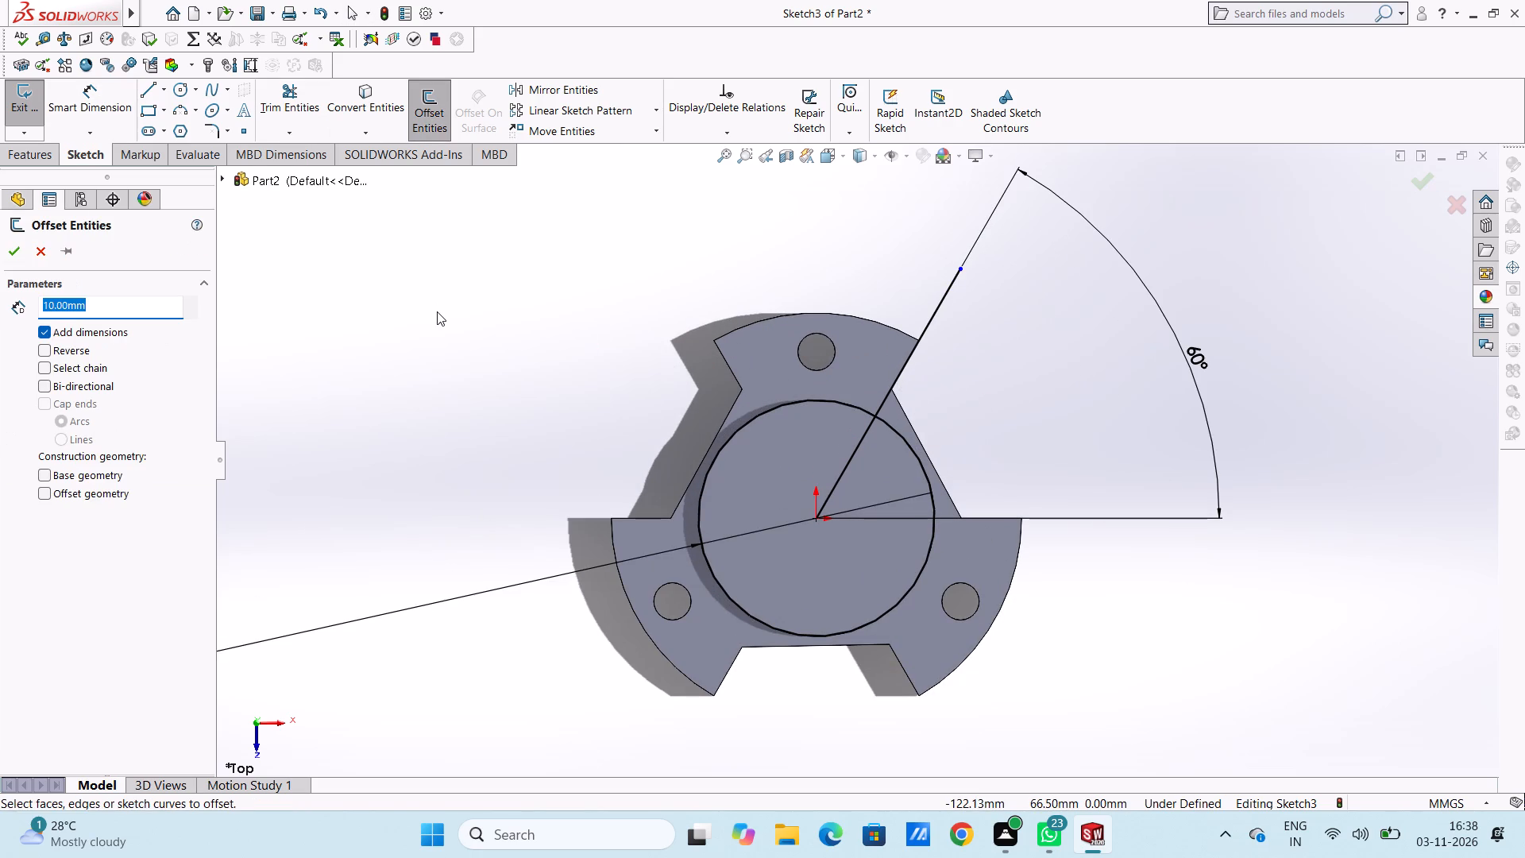
text(2.5)
key(Return)
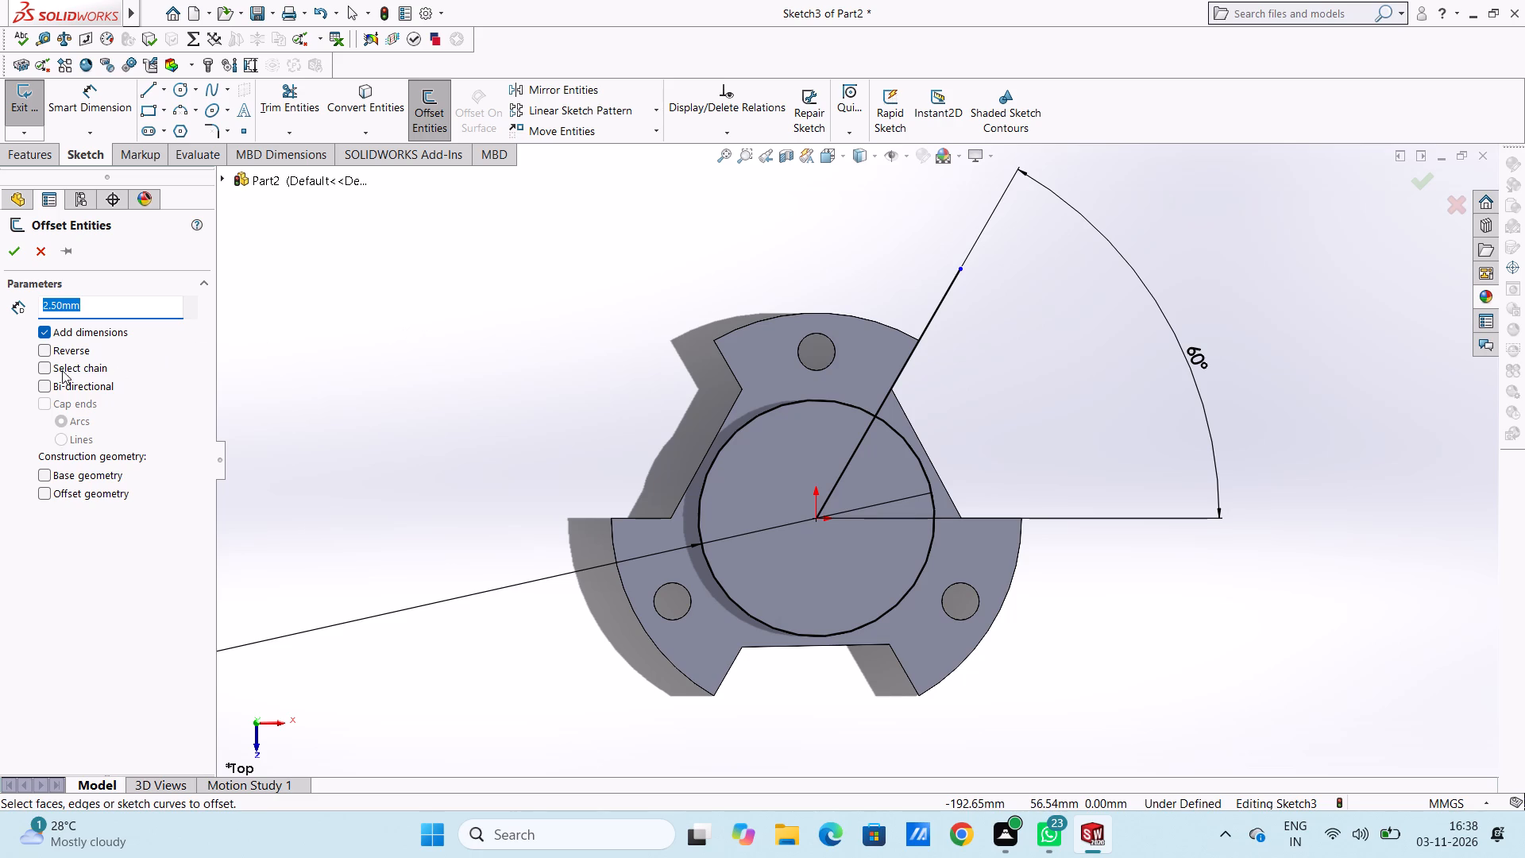
click(46, 383)
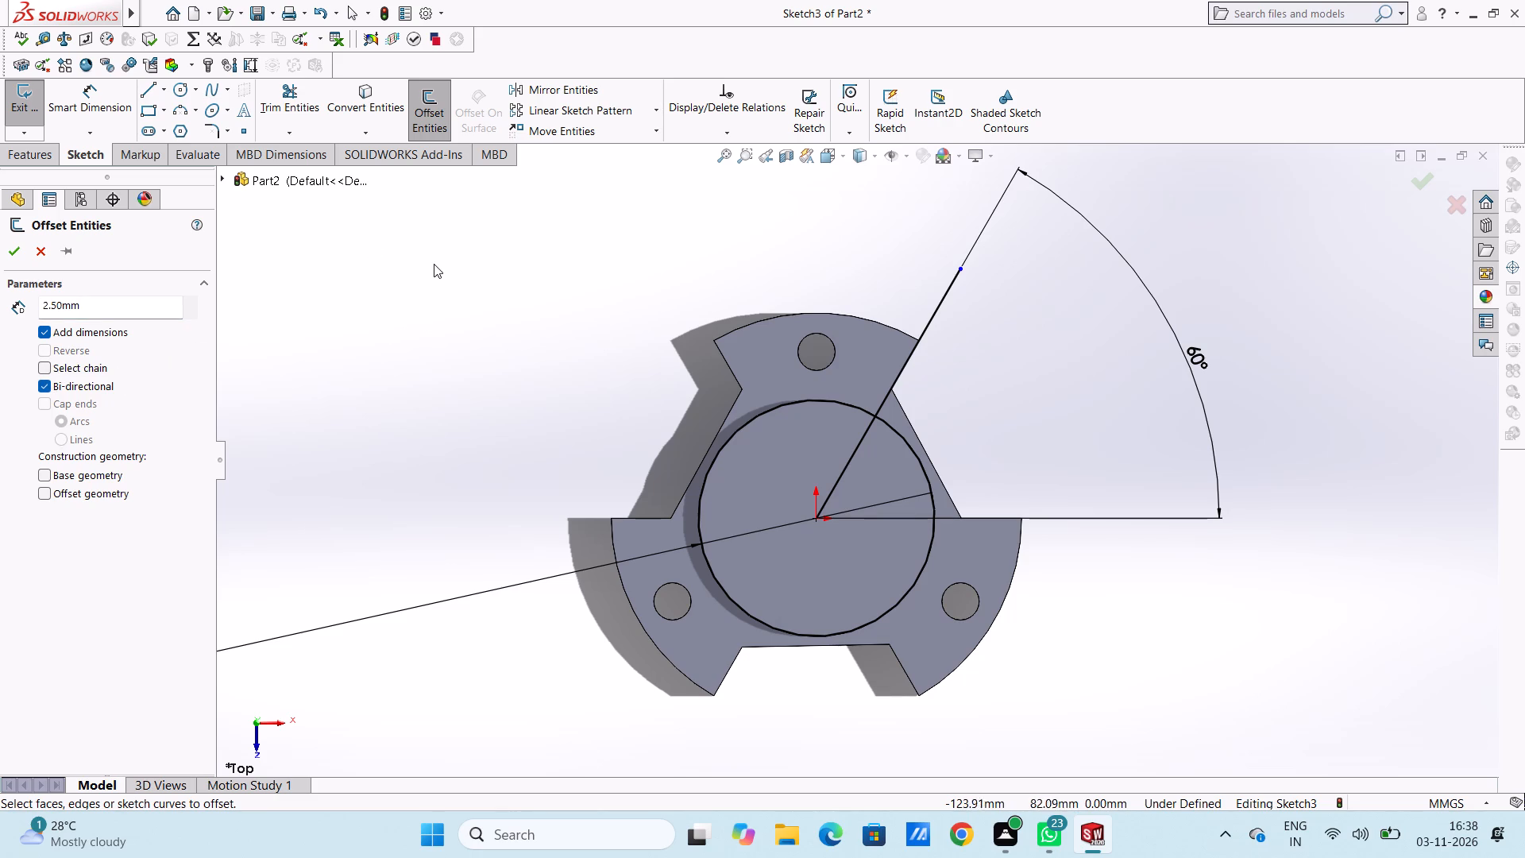
click(938, 304)
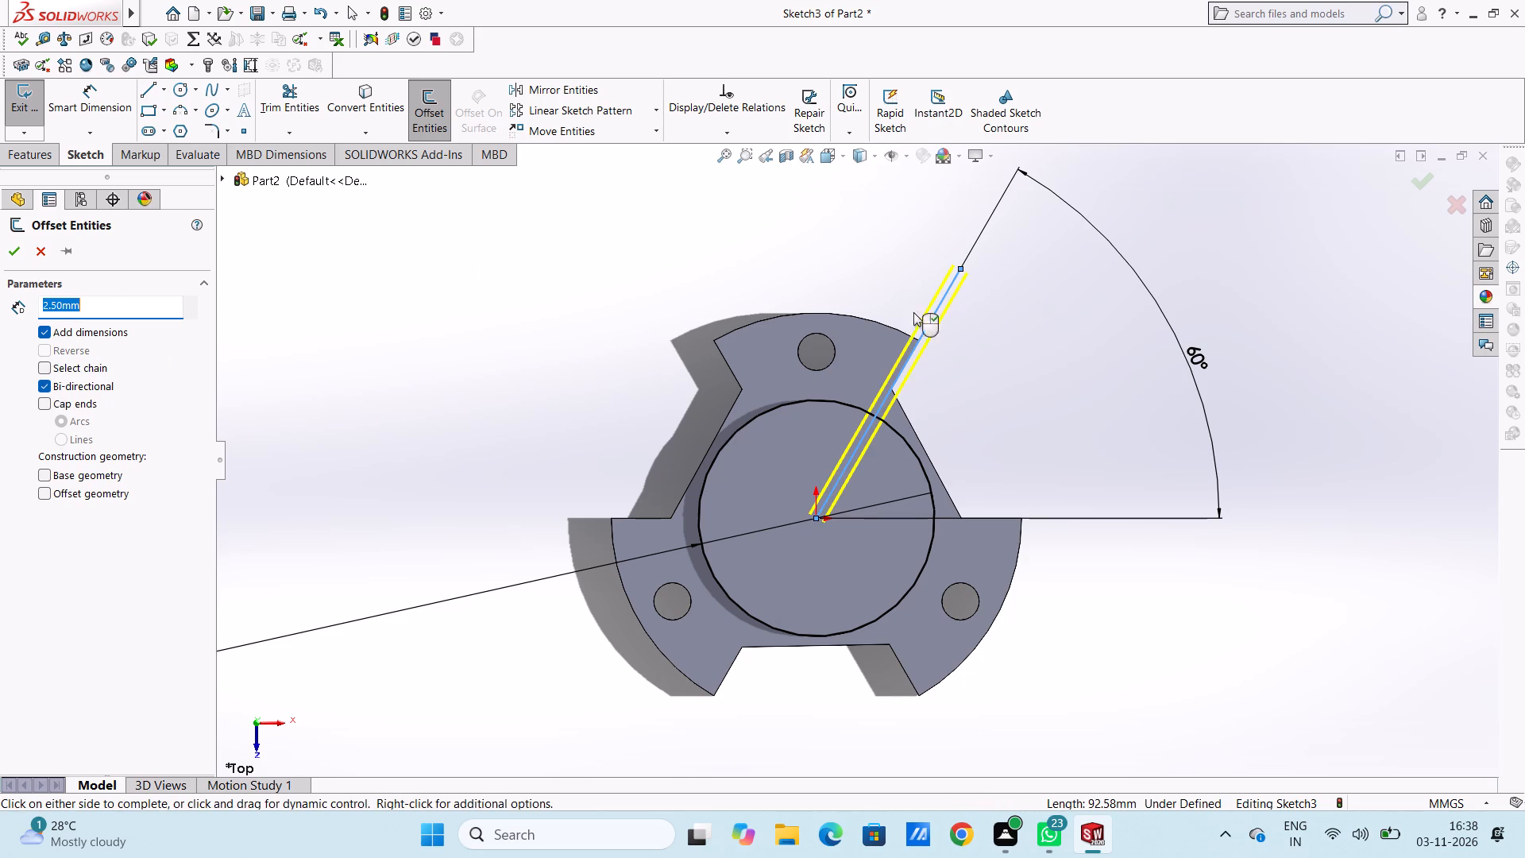
click(13, 248)
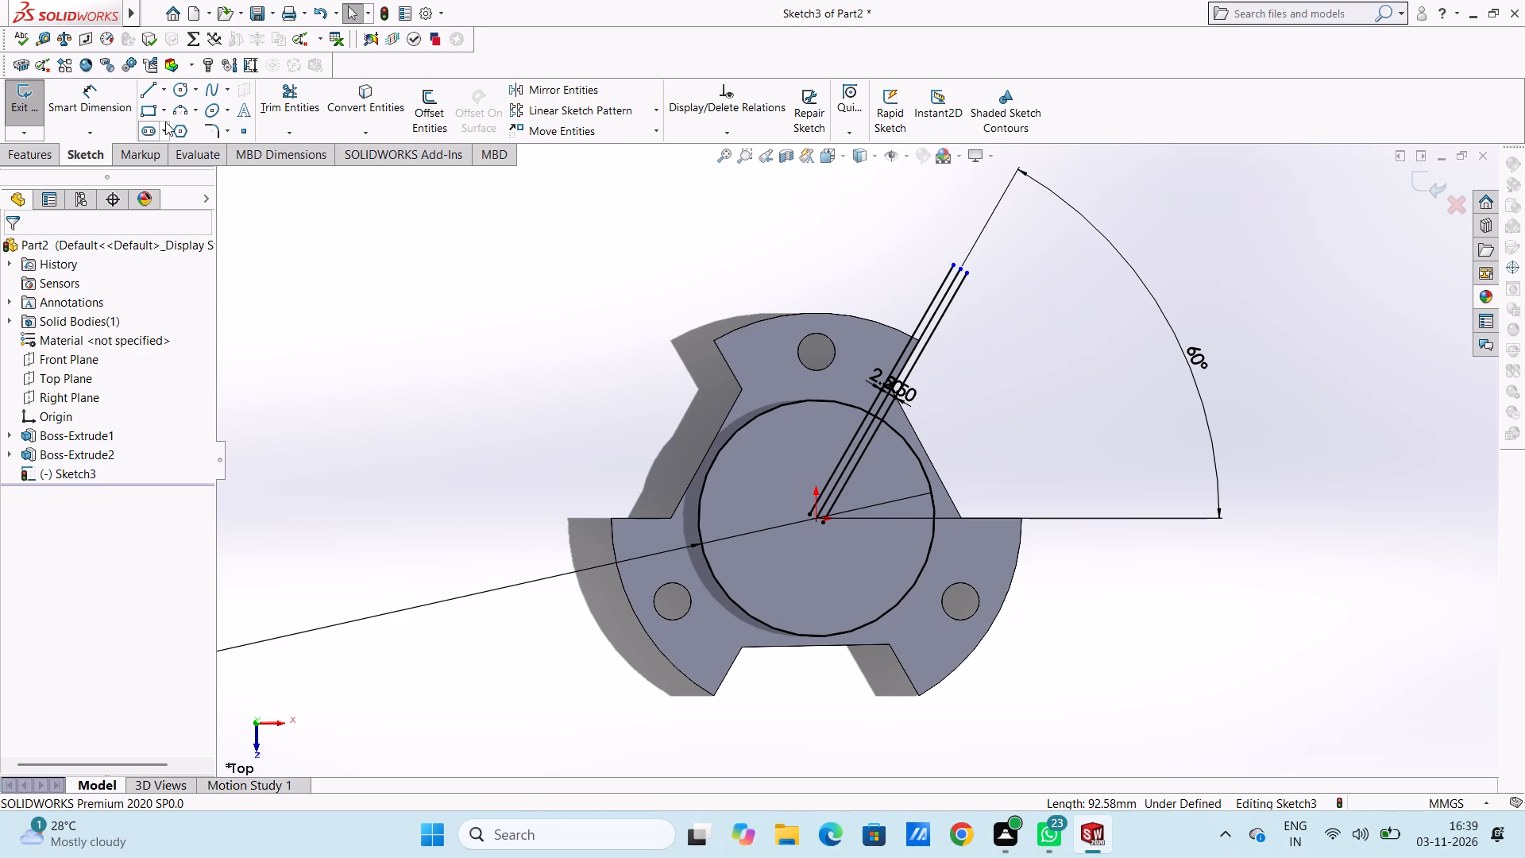
Trim the portions of the three parallel slanted lines that extend outside the 76 mm circle, using Trim to closest.
click(272, 107)
scroll(914, 414, down, 5)
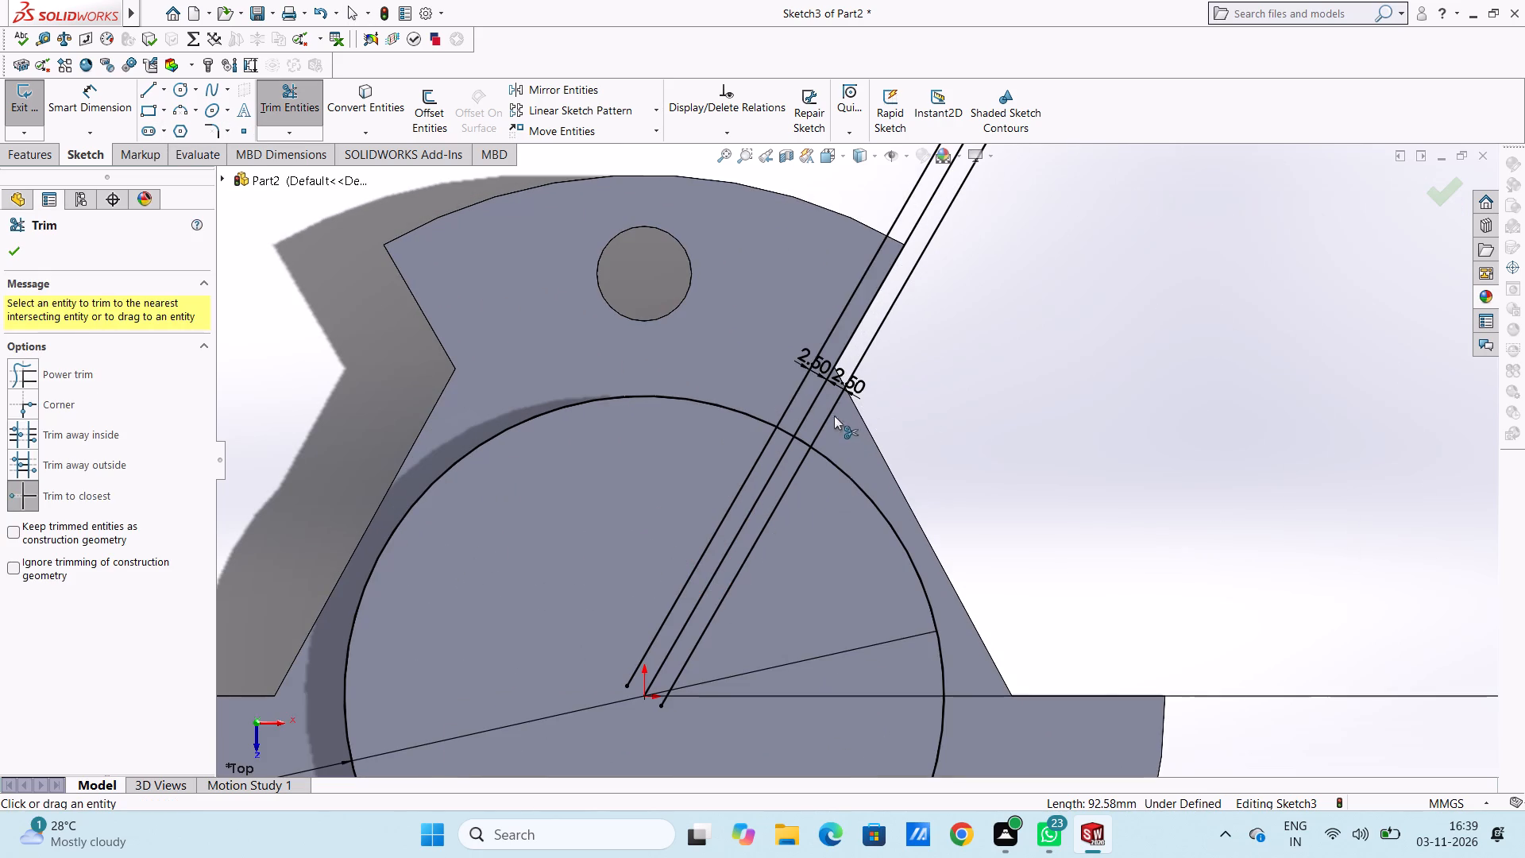
click(793, 397)
double_click(805, 408)
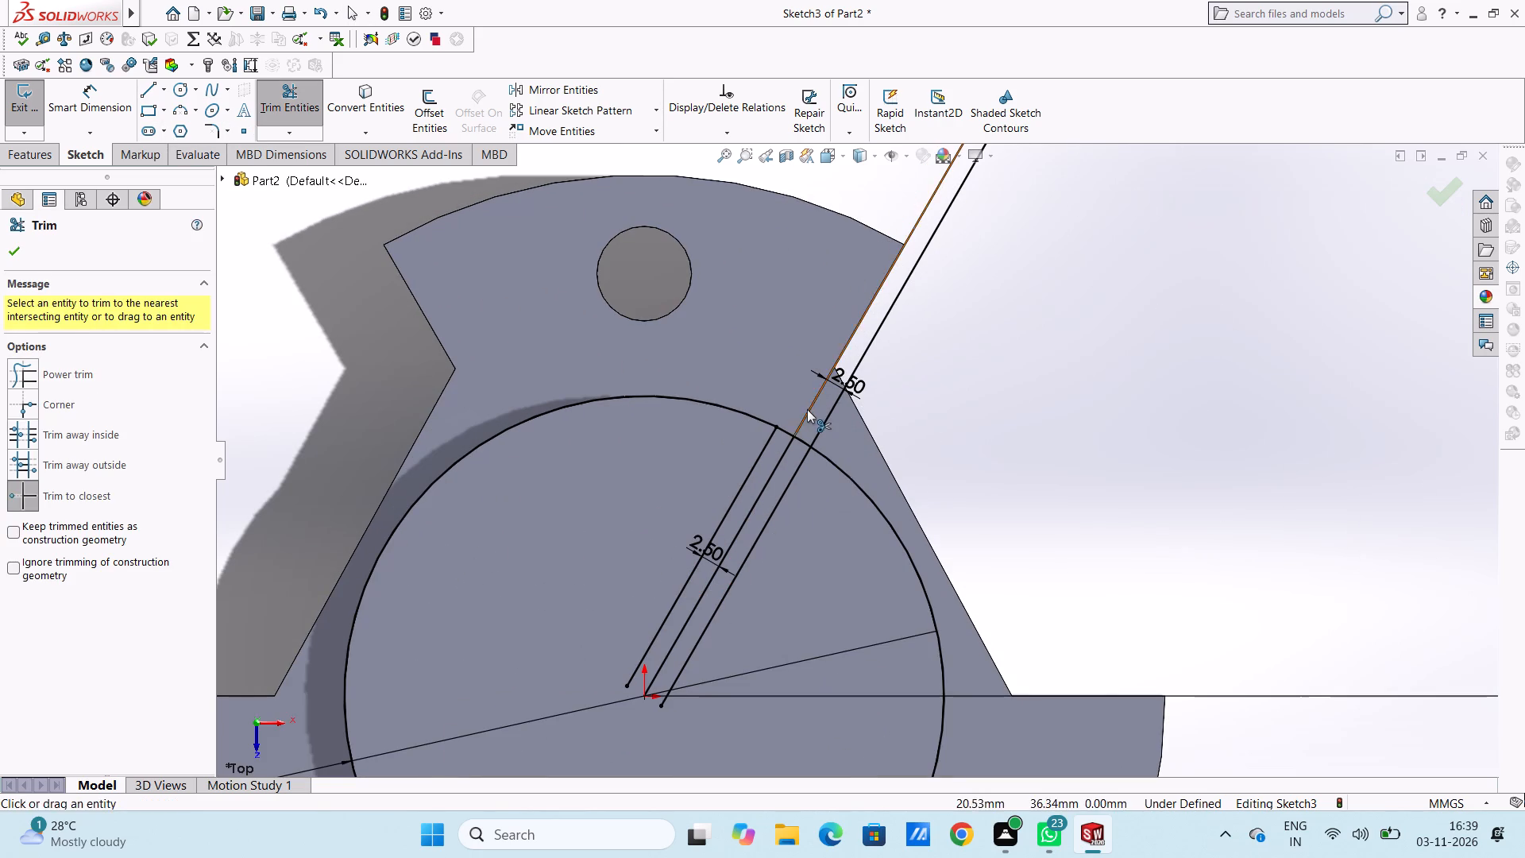
click(825, 421)
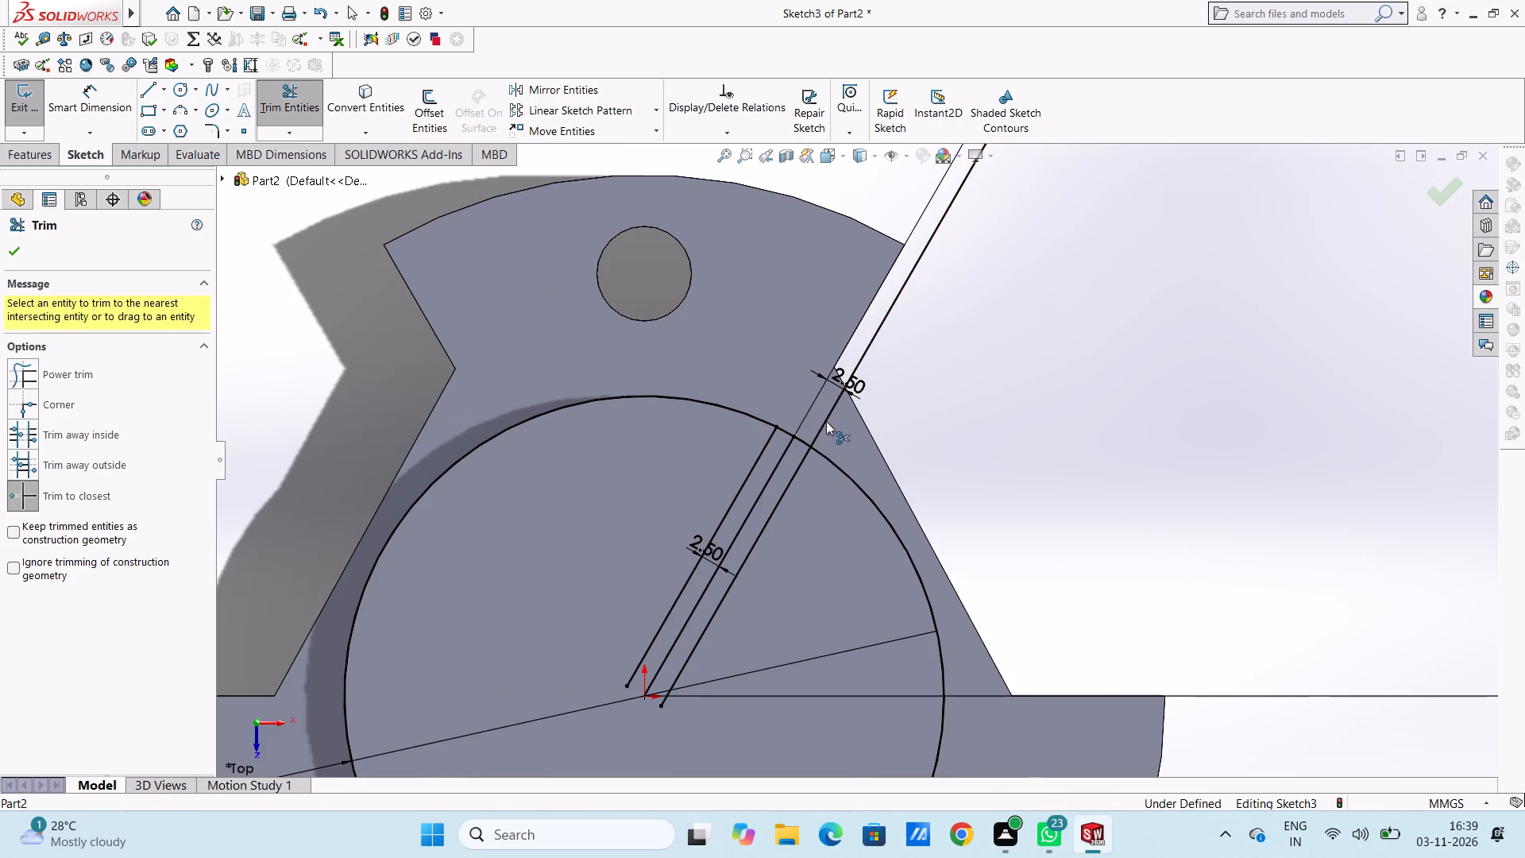
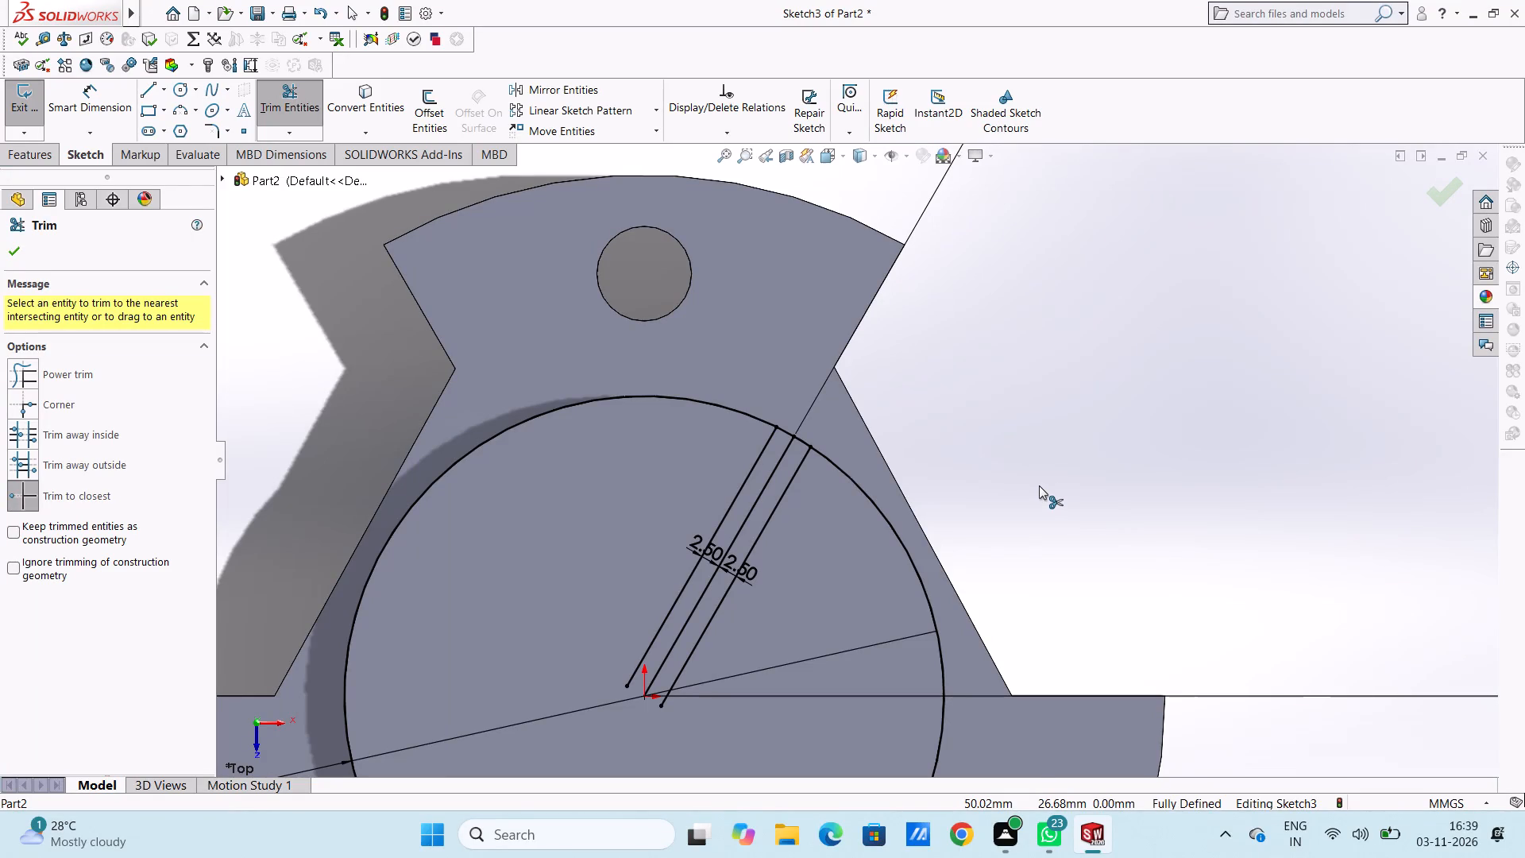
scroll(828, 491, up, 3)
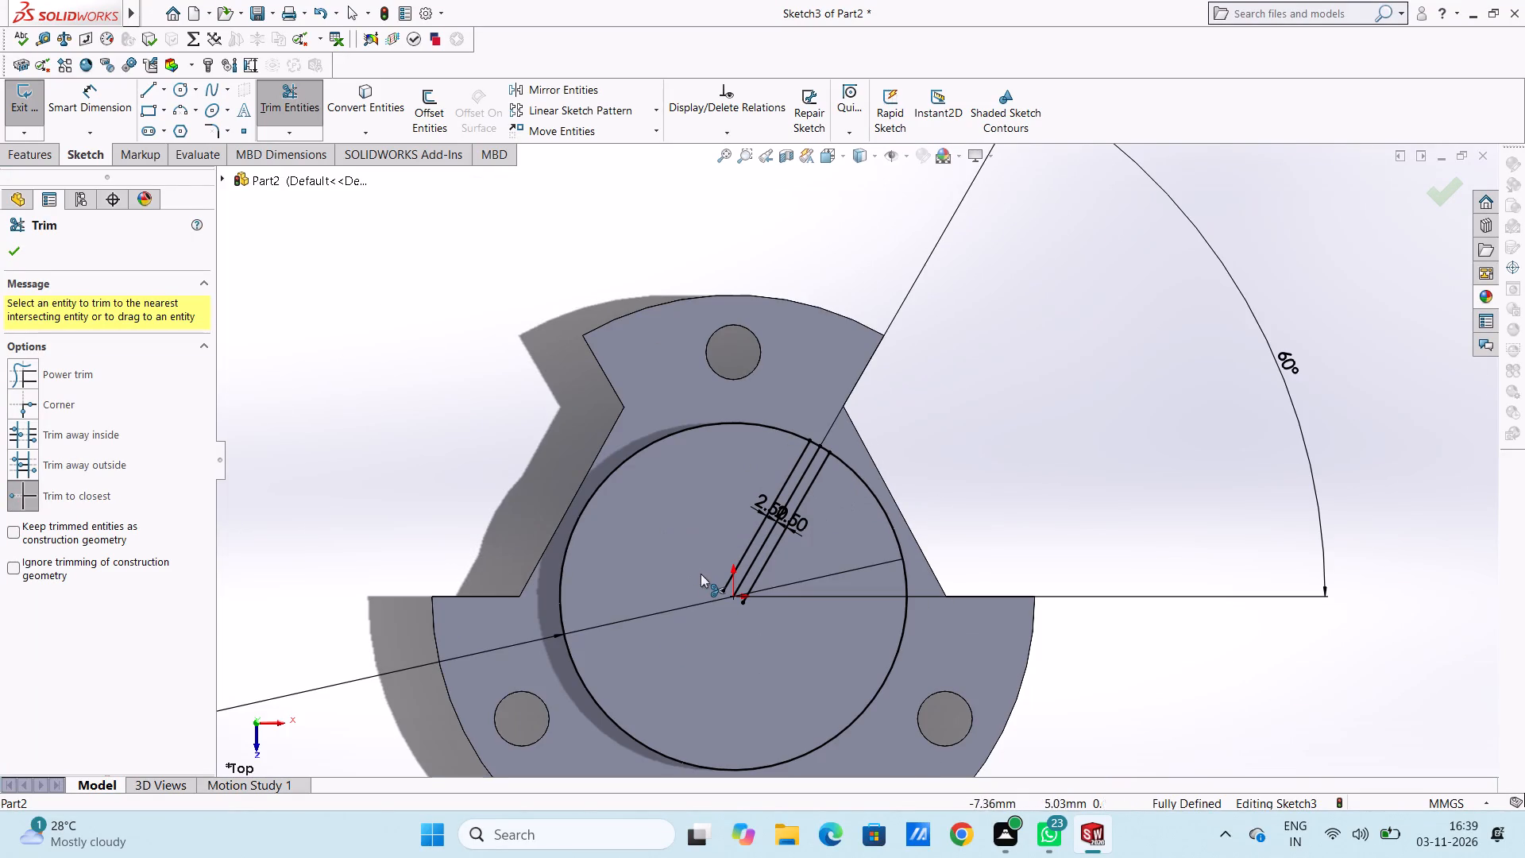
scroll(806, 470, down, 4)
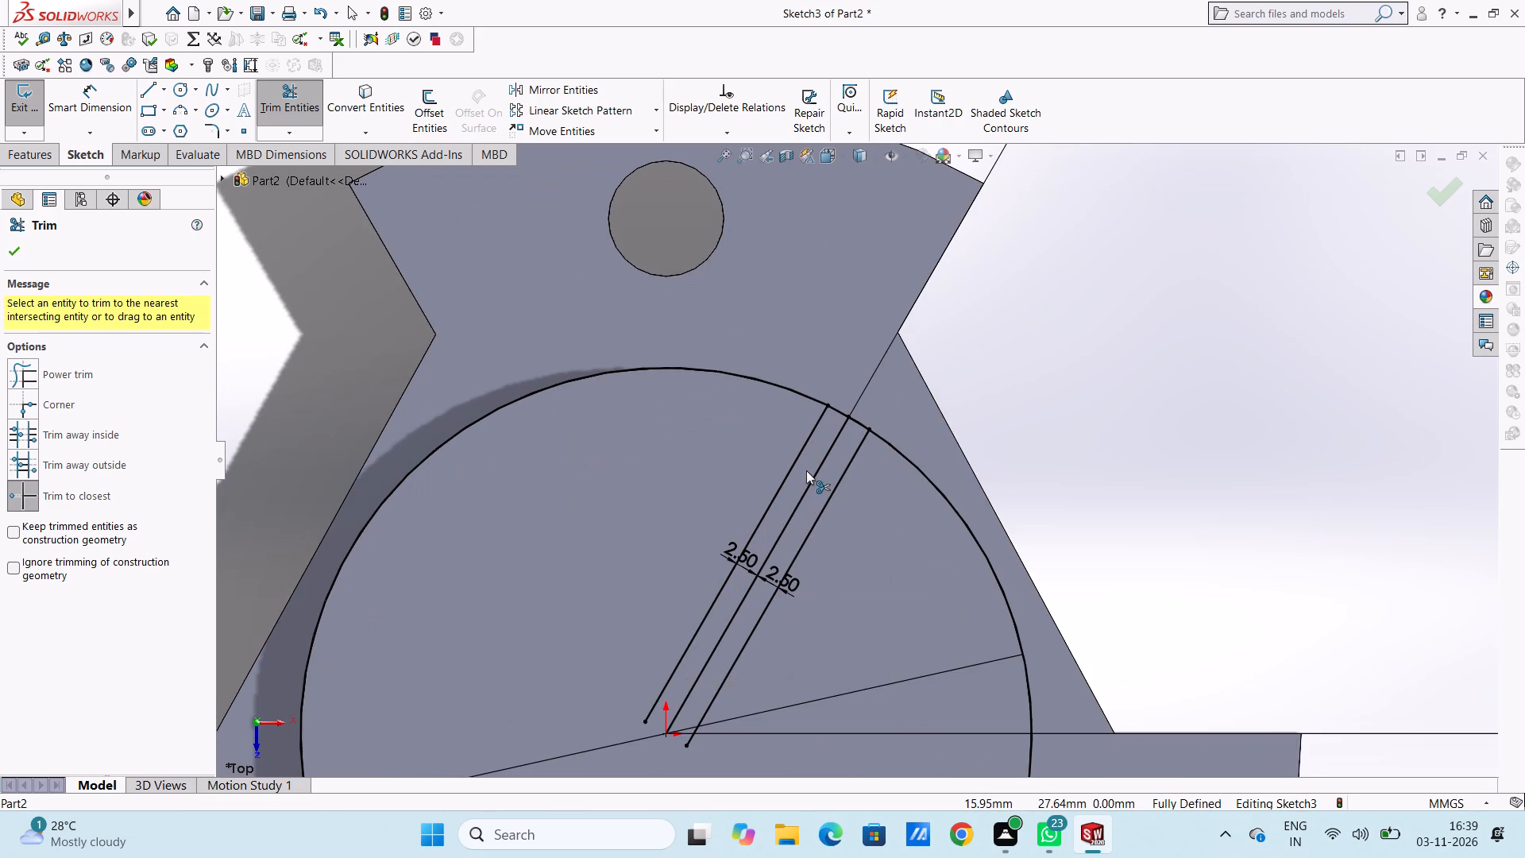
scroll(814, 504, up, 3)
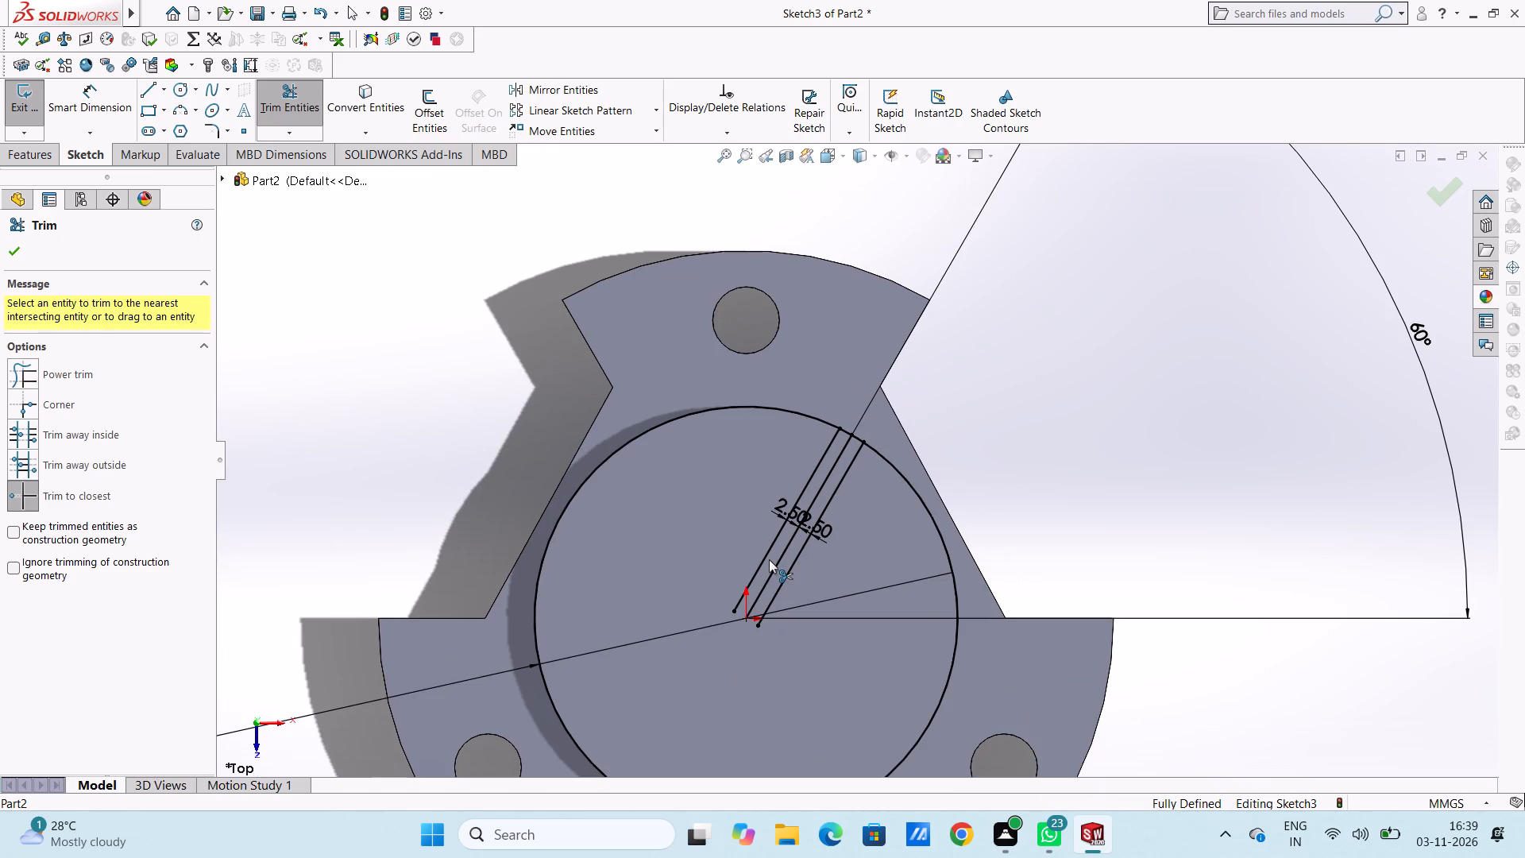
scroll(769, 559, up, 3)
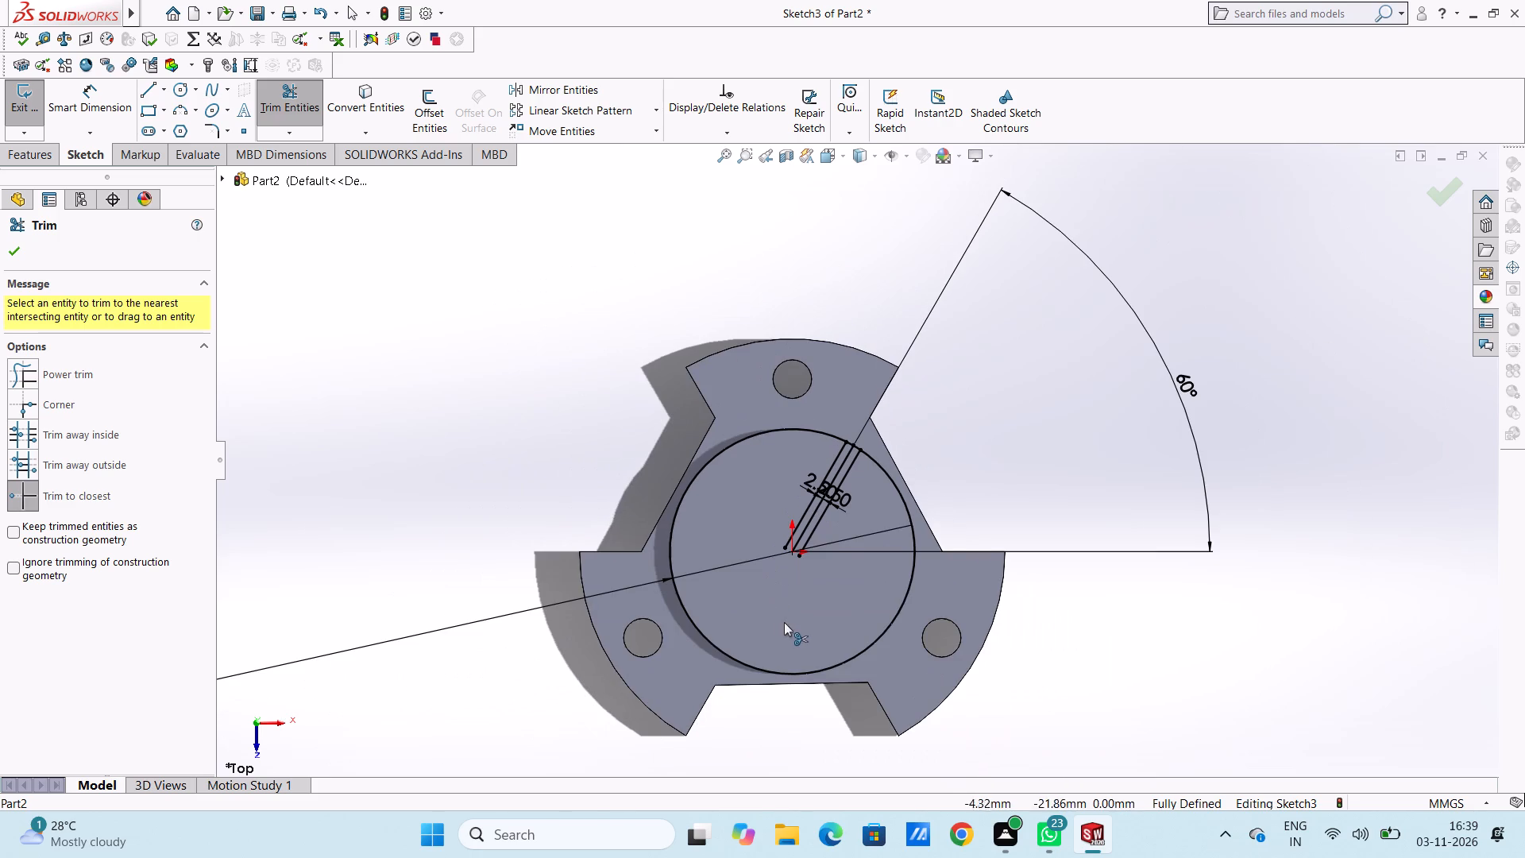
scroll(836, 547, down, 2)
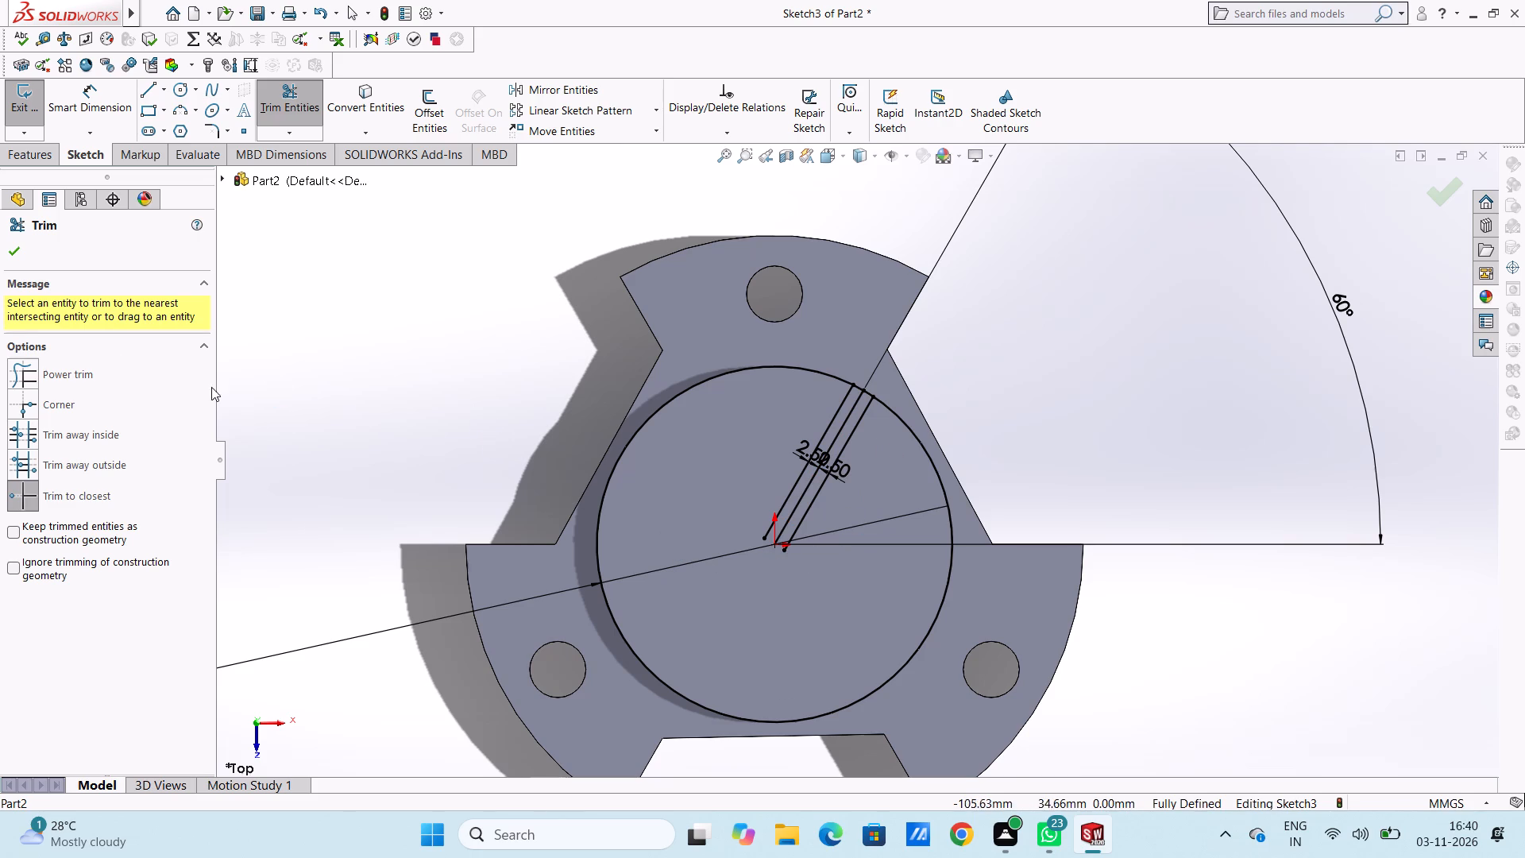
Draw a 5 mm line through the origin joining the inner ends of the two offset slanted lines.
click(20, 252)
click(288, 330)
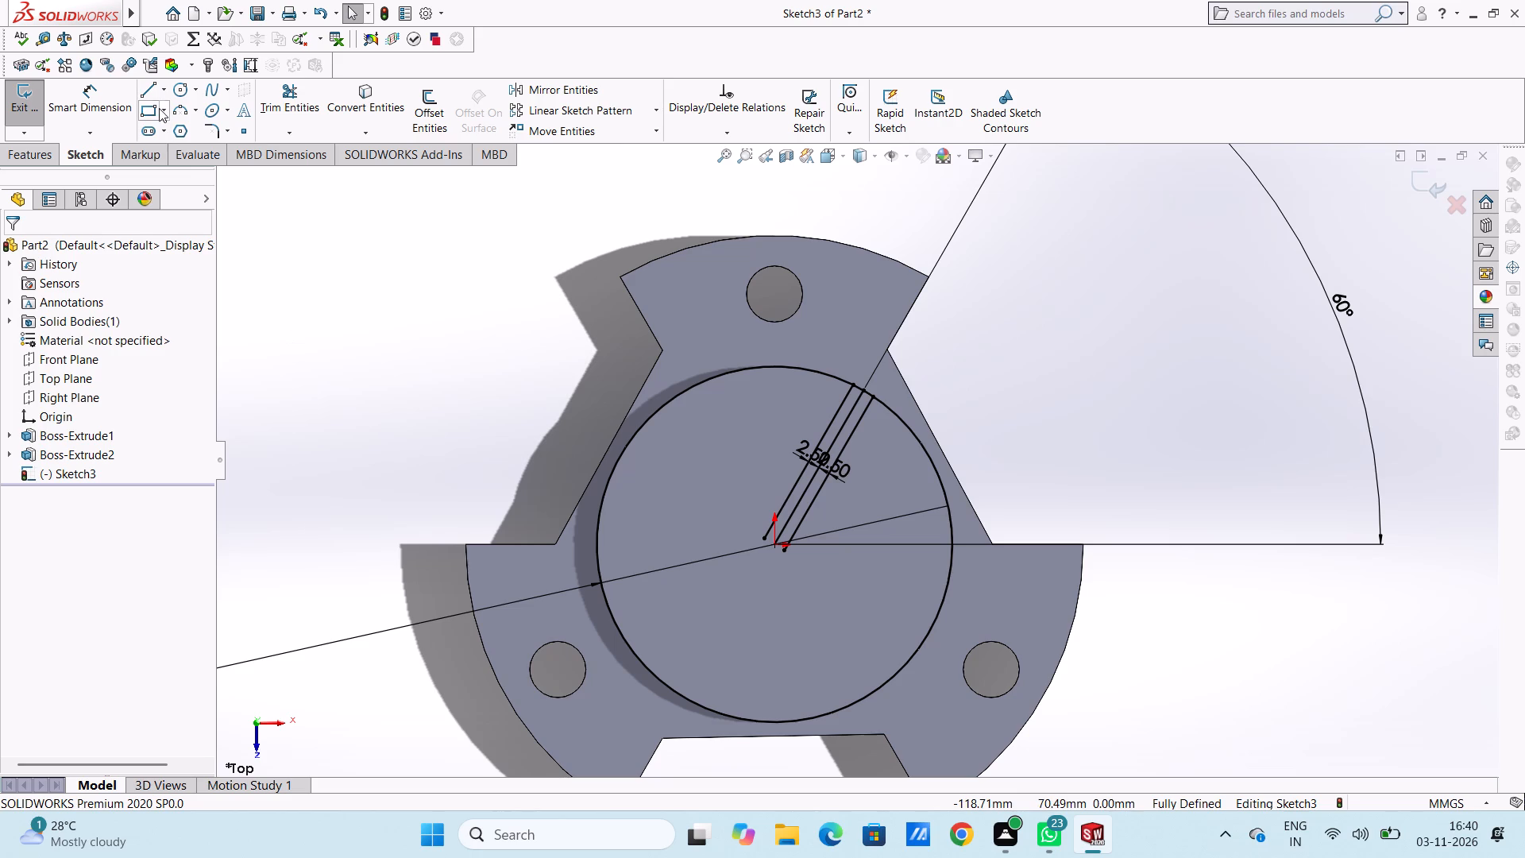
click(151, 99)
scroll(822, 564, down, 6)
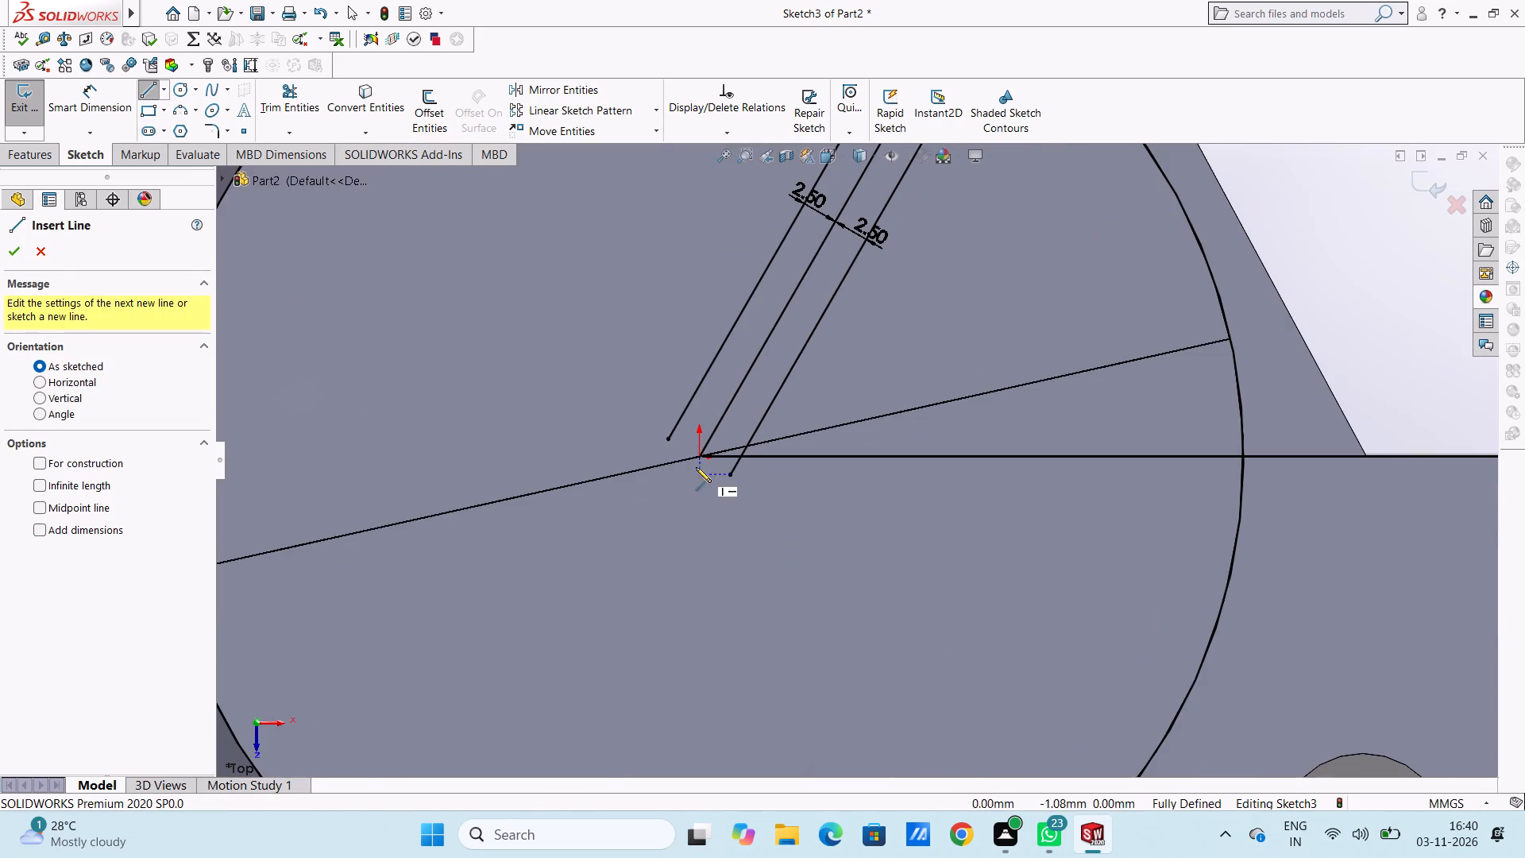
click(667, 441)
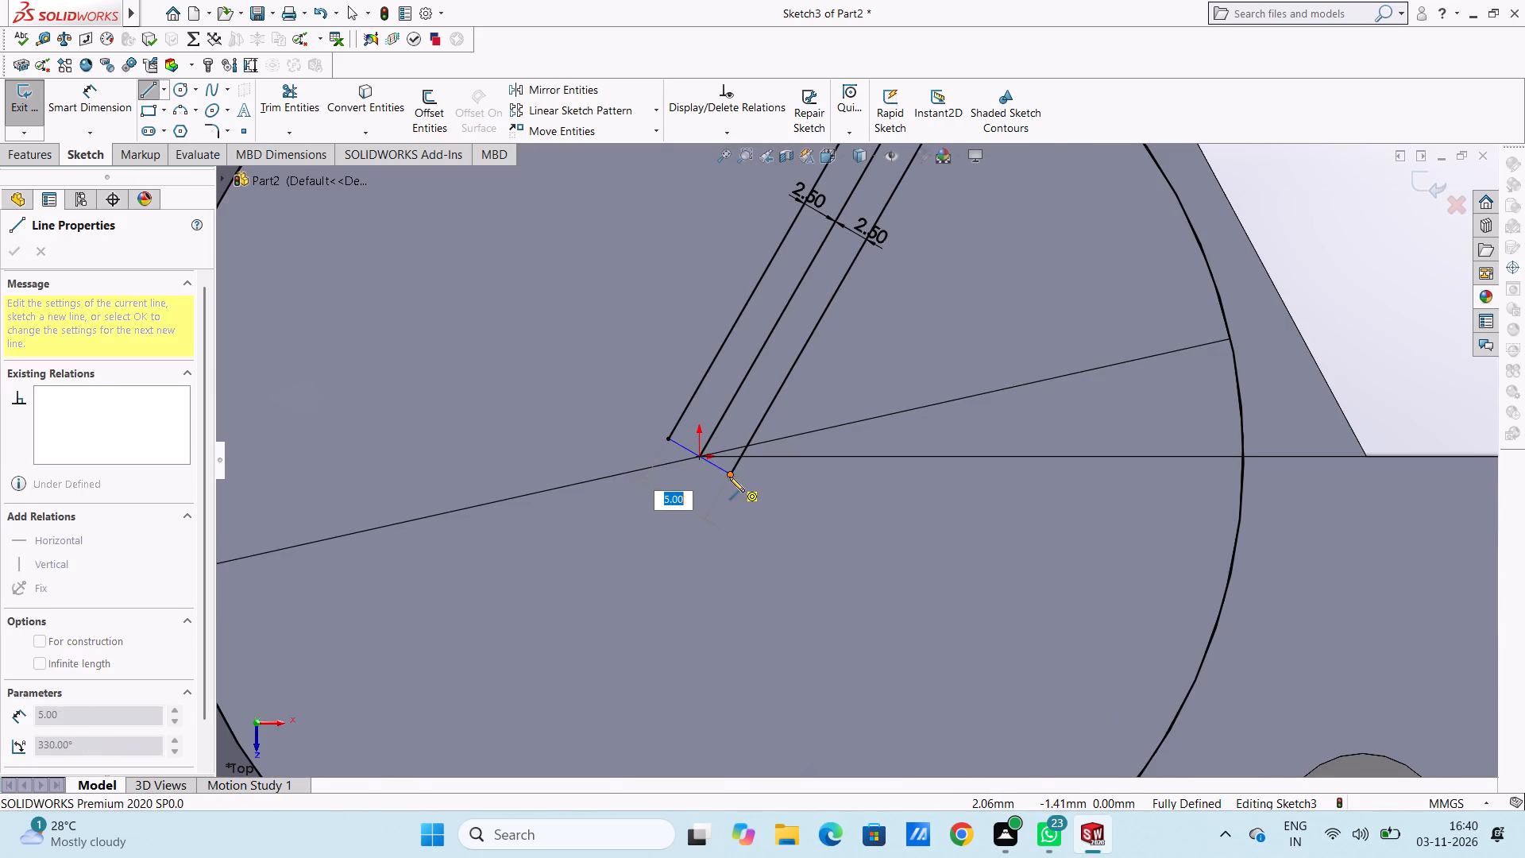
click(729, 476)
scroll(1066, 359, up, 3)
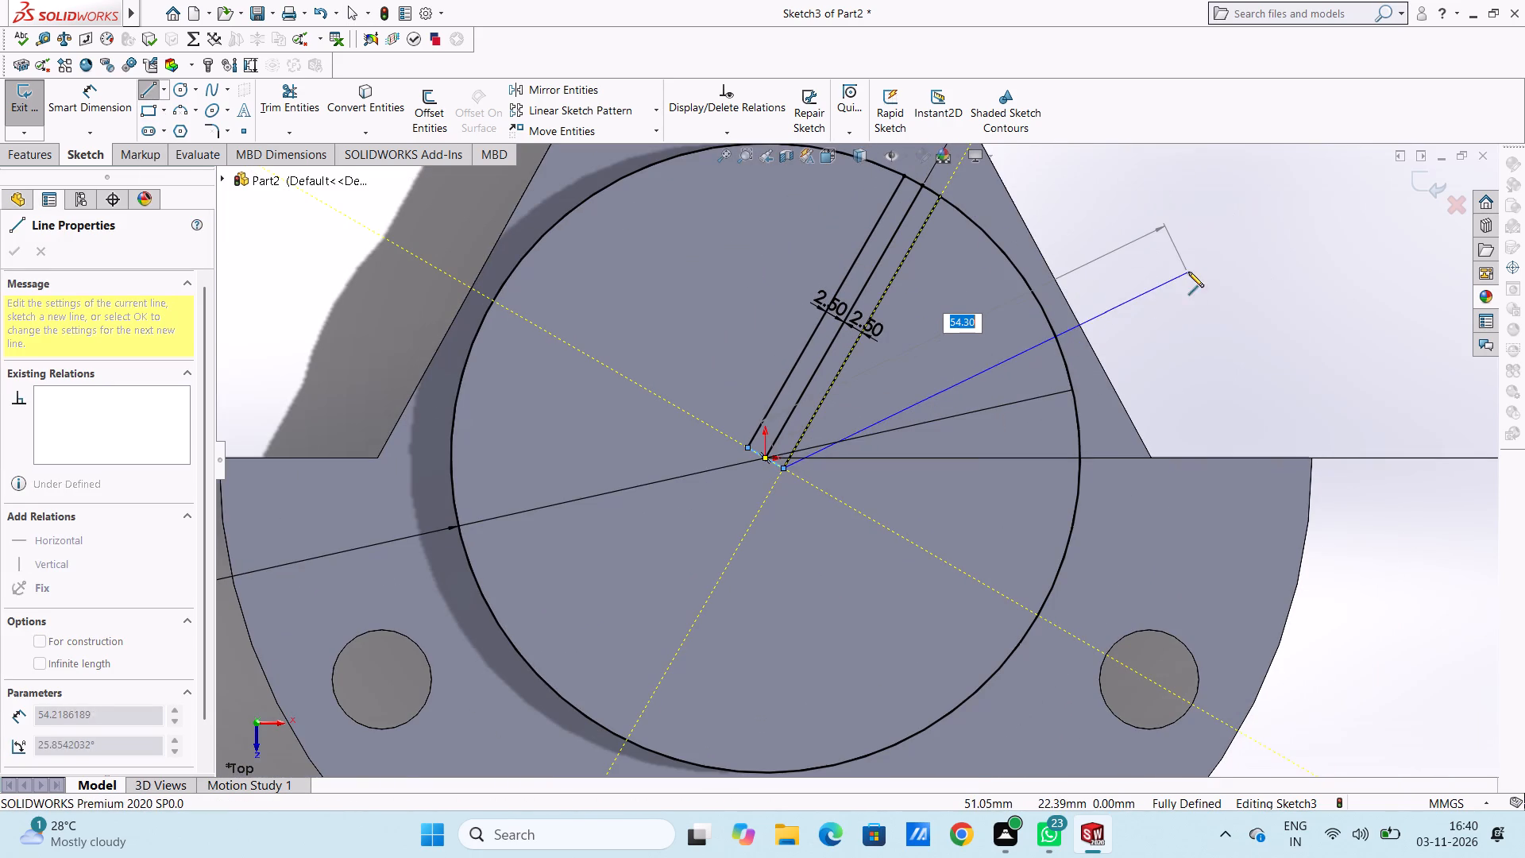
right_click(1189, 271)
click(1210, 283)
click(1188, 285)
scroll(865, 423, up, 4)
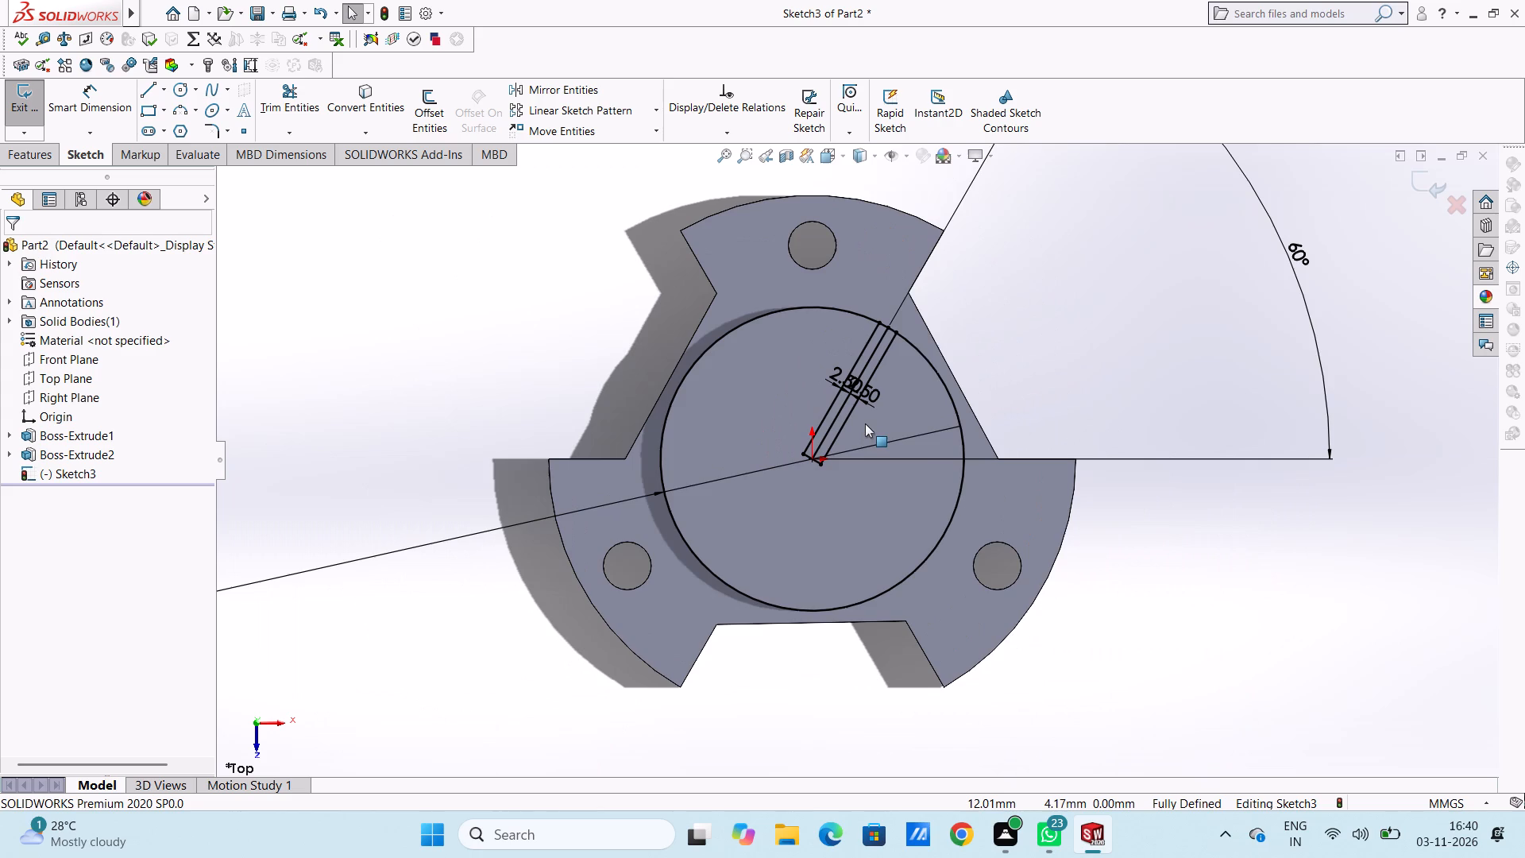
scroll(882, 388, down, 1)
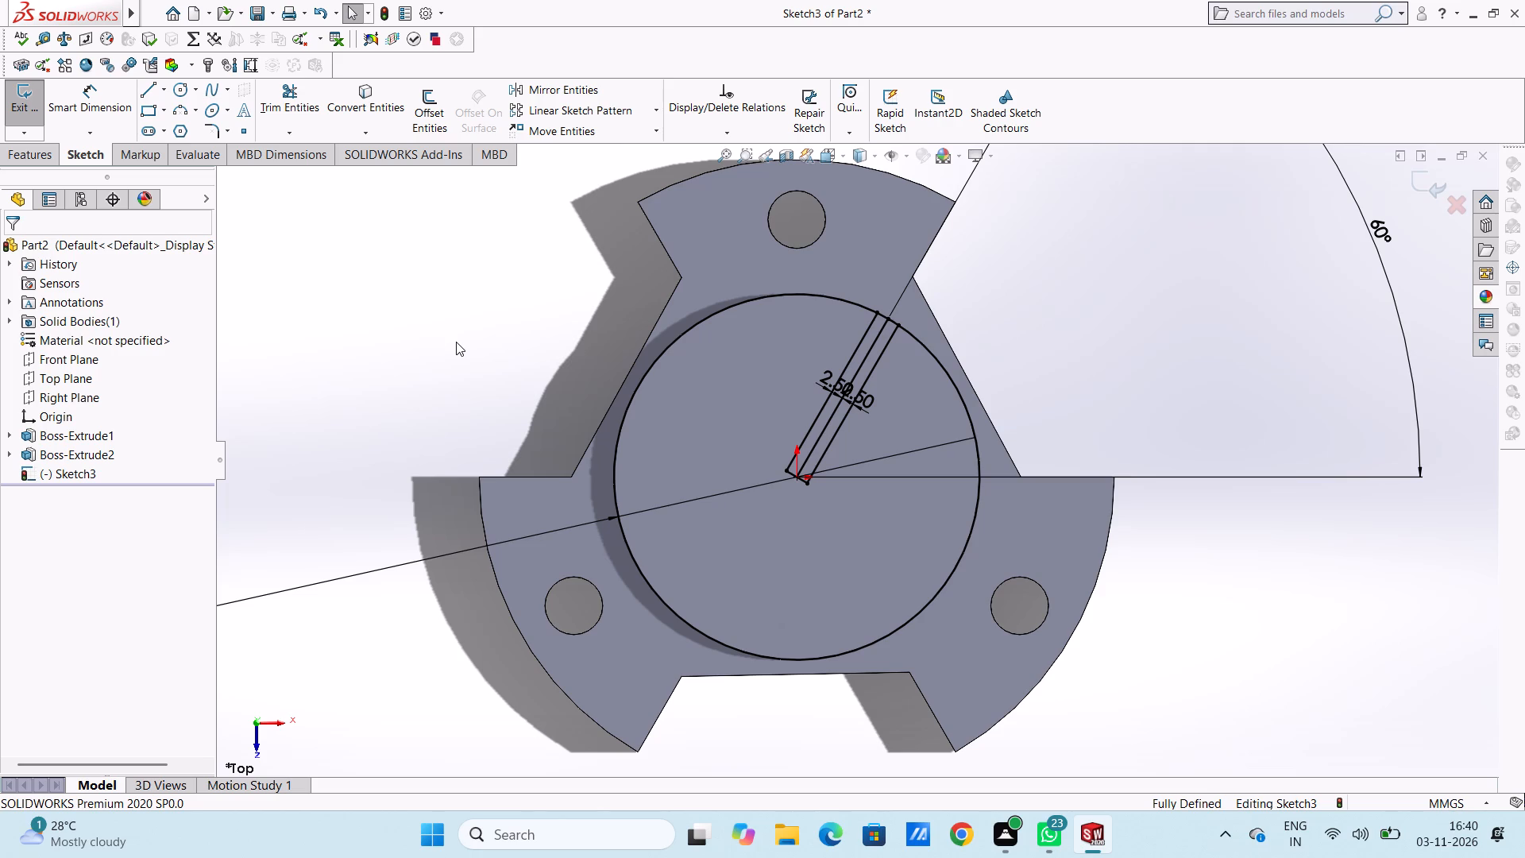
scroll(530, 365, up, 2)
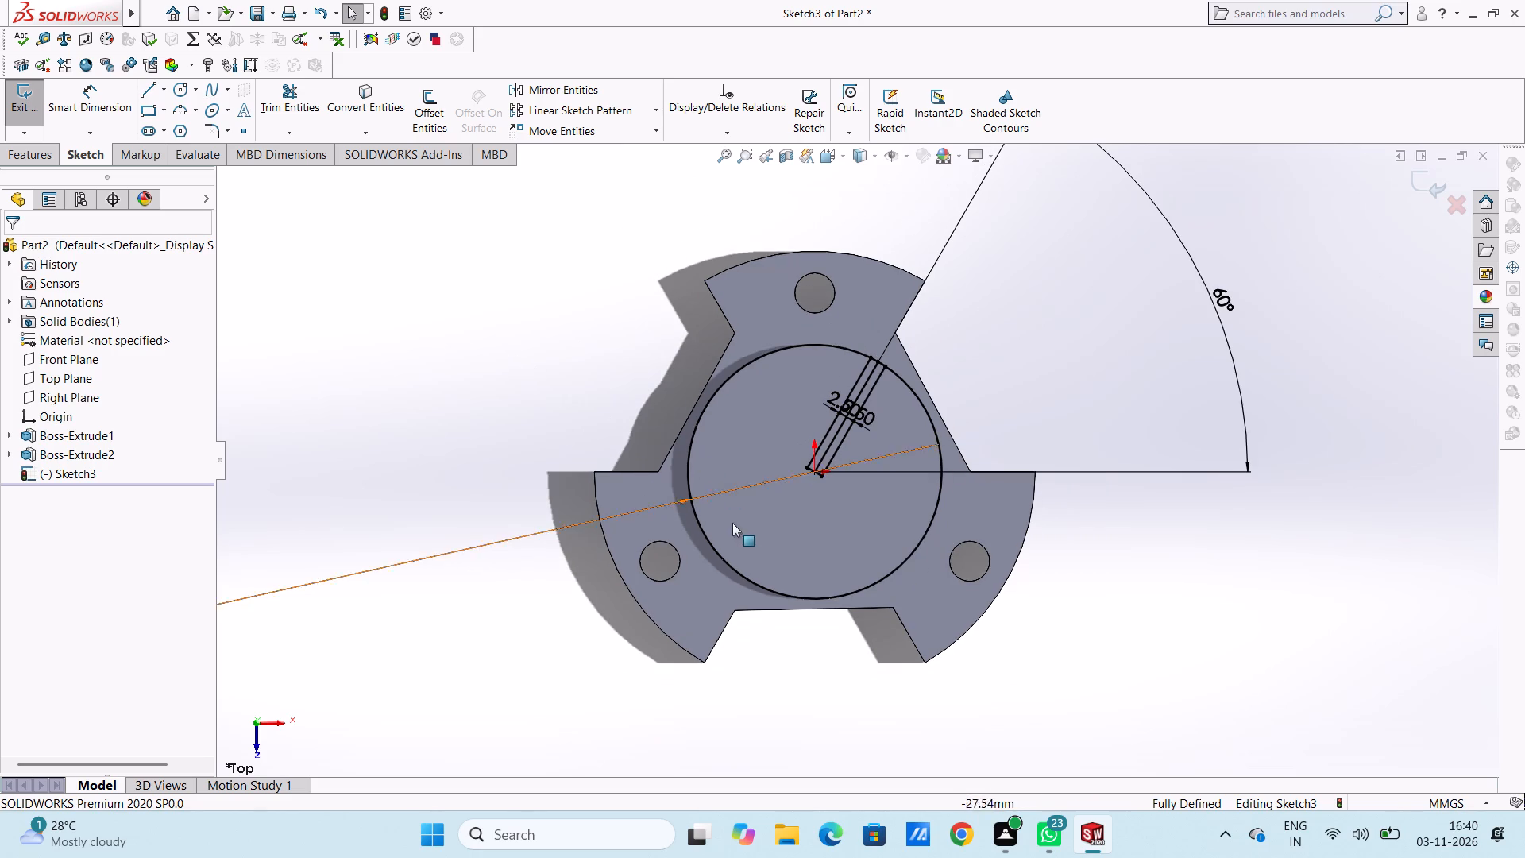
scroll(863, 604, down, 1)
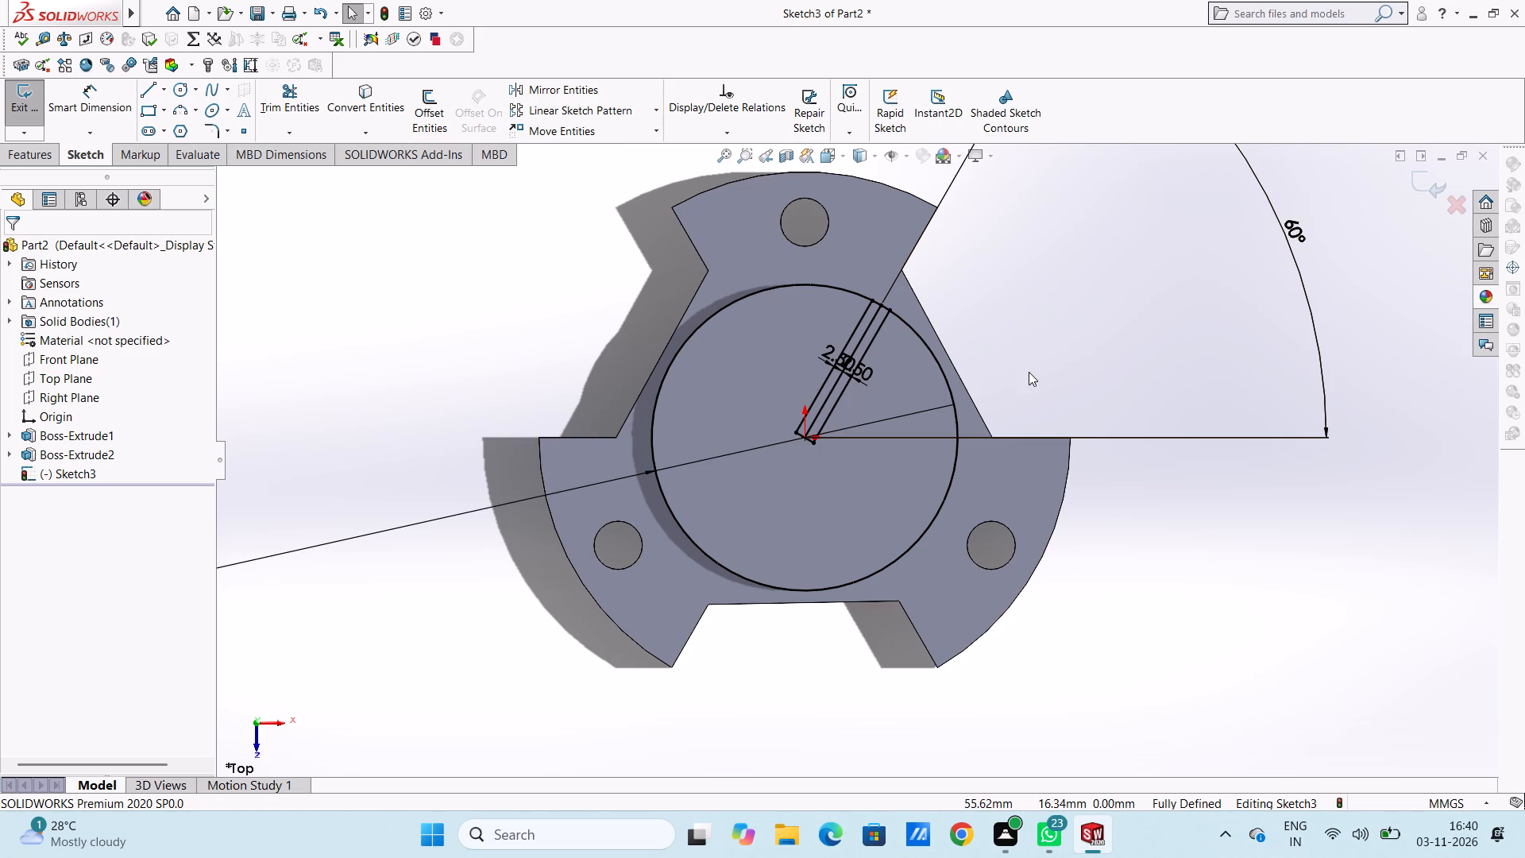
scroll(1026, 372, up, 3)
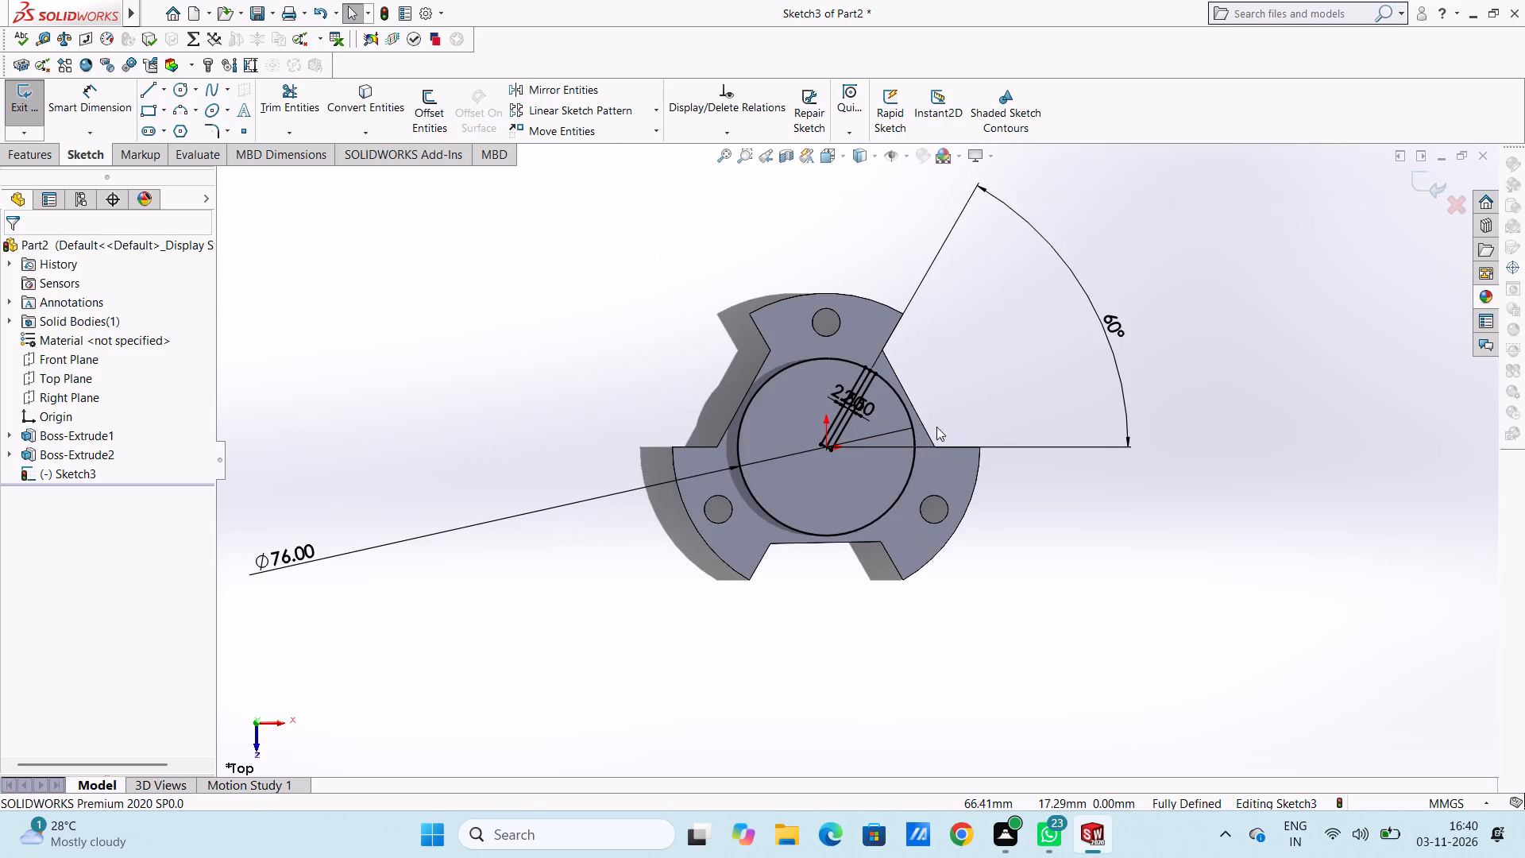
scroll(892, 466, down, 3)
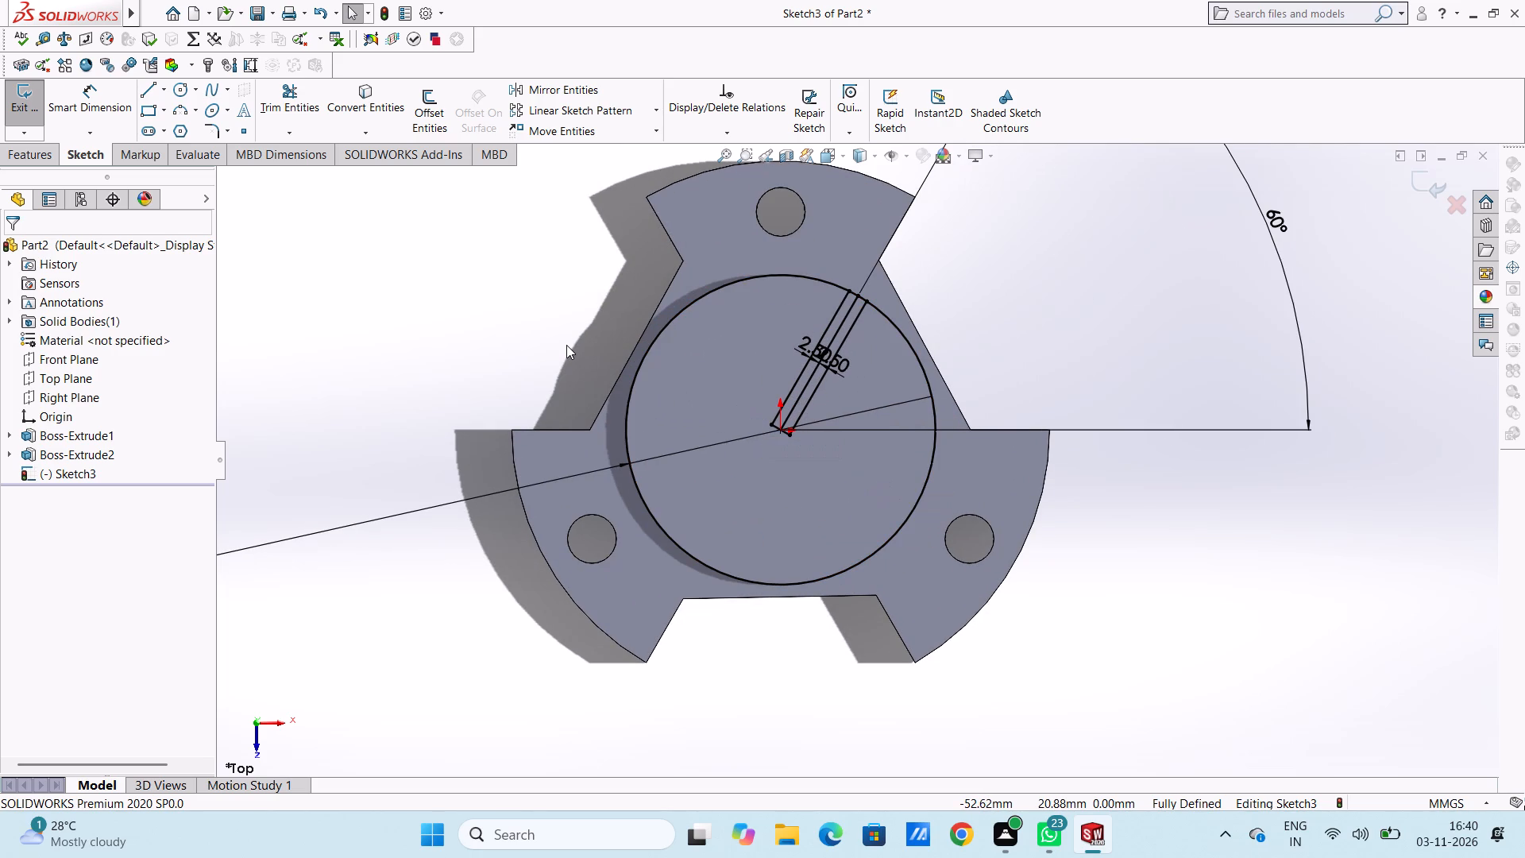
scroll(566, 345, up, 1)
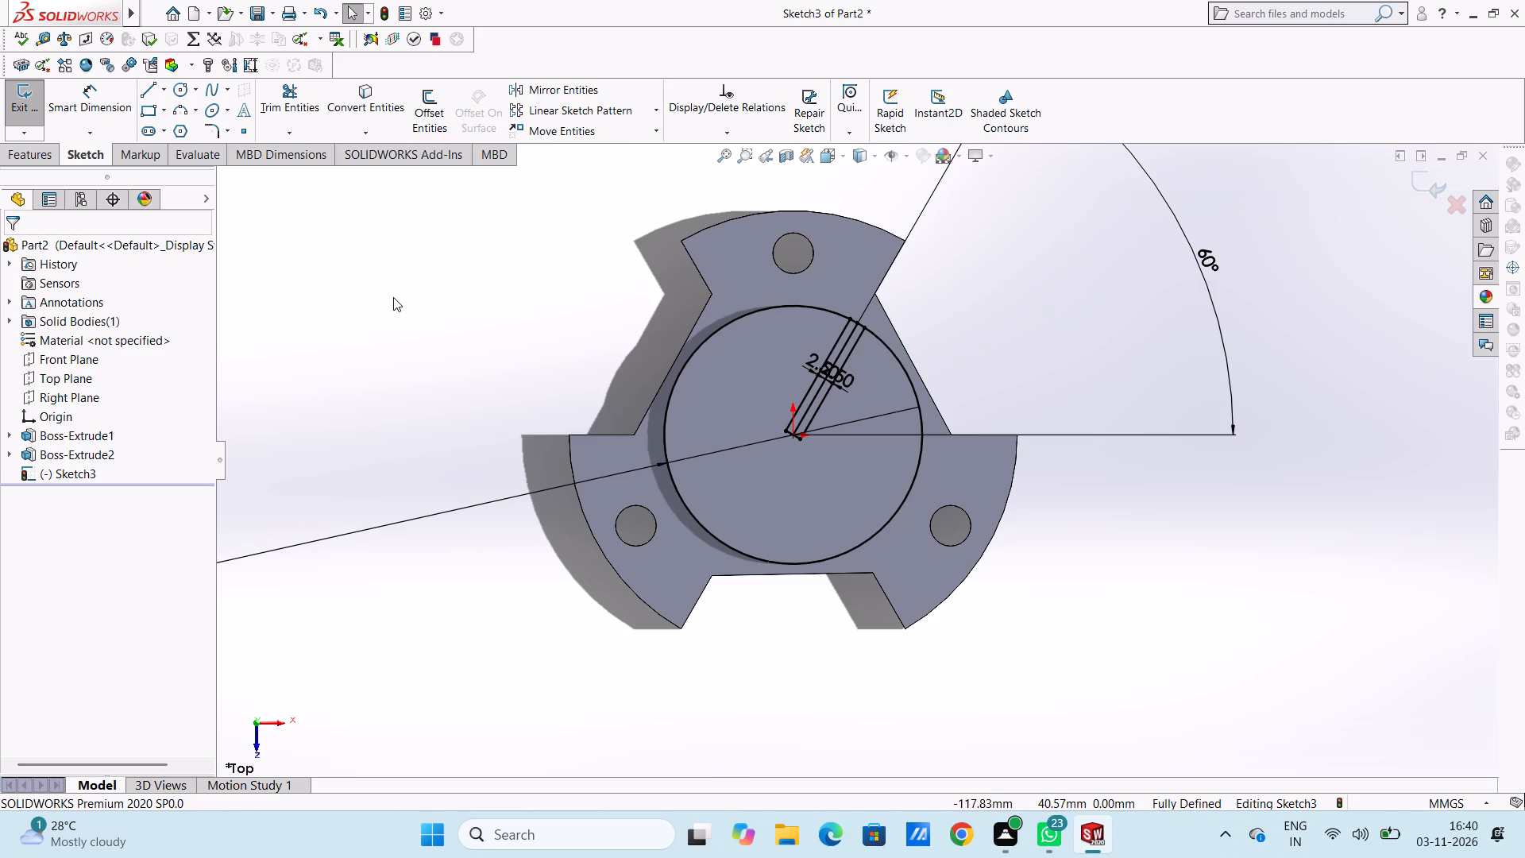
Sketch a circle about 26 mm in diameter centred on the origin, inside the 76 mm circle.
click(181, 87)
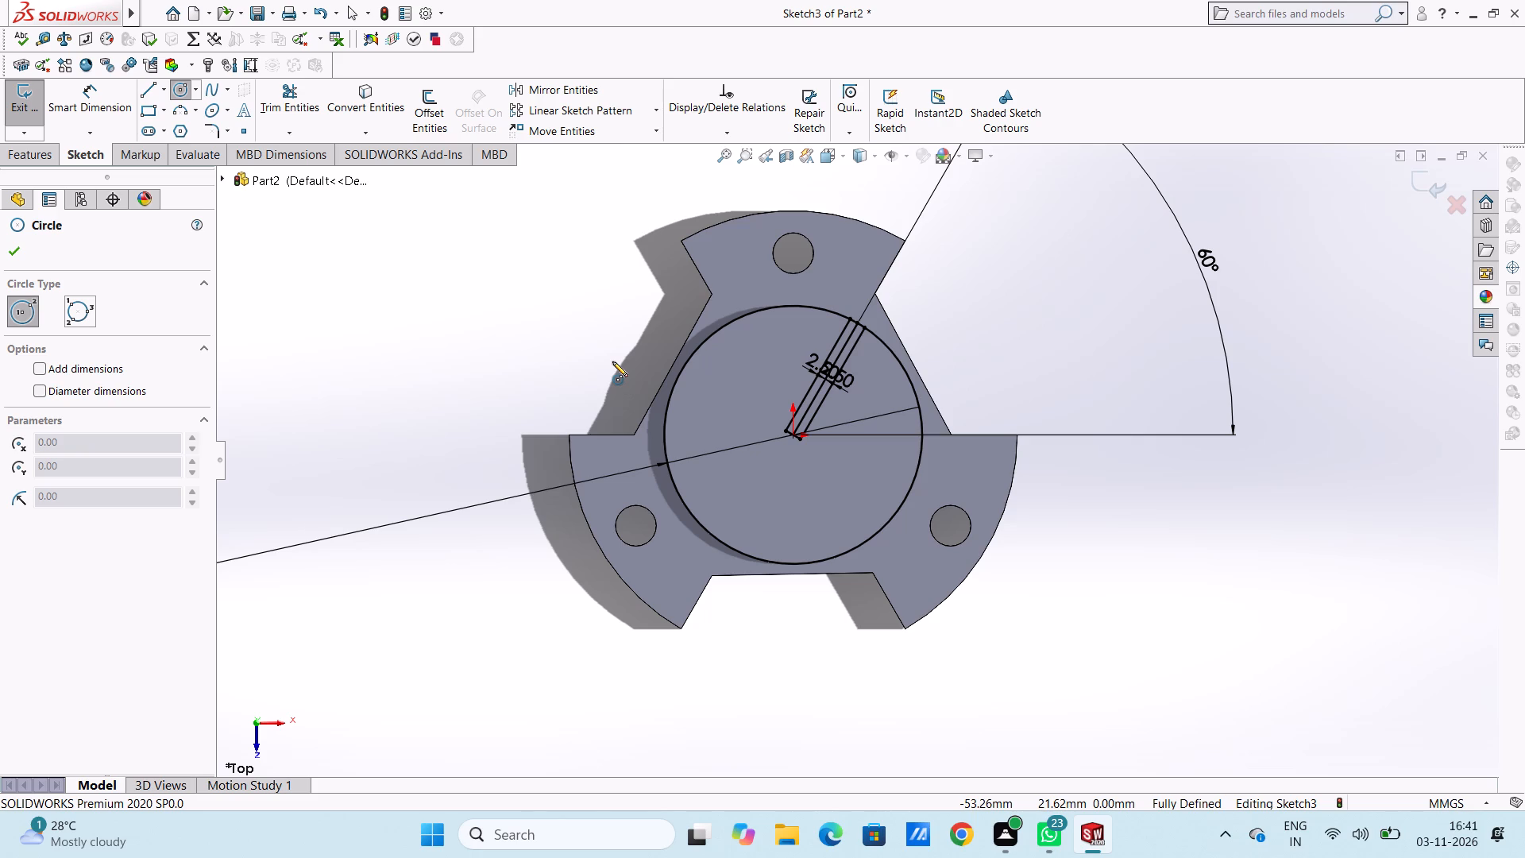
click(792, 435)
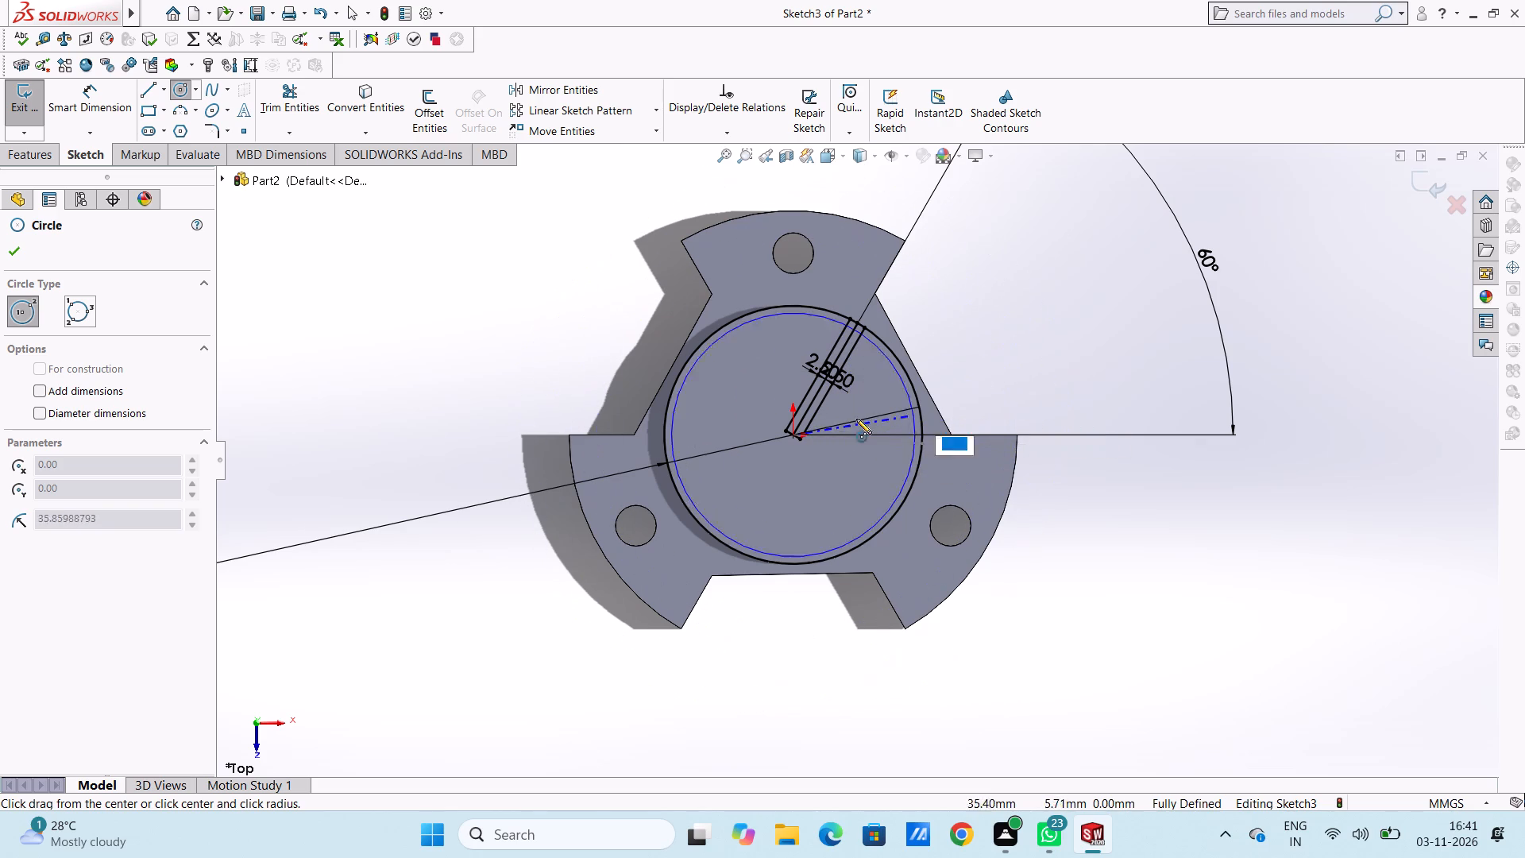
click(832, 455)
right_click(1049, 253)
click(1067, 261)
click(1030, 287)
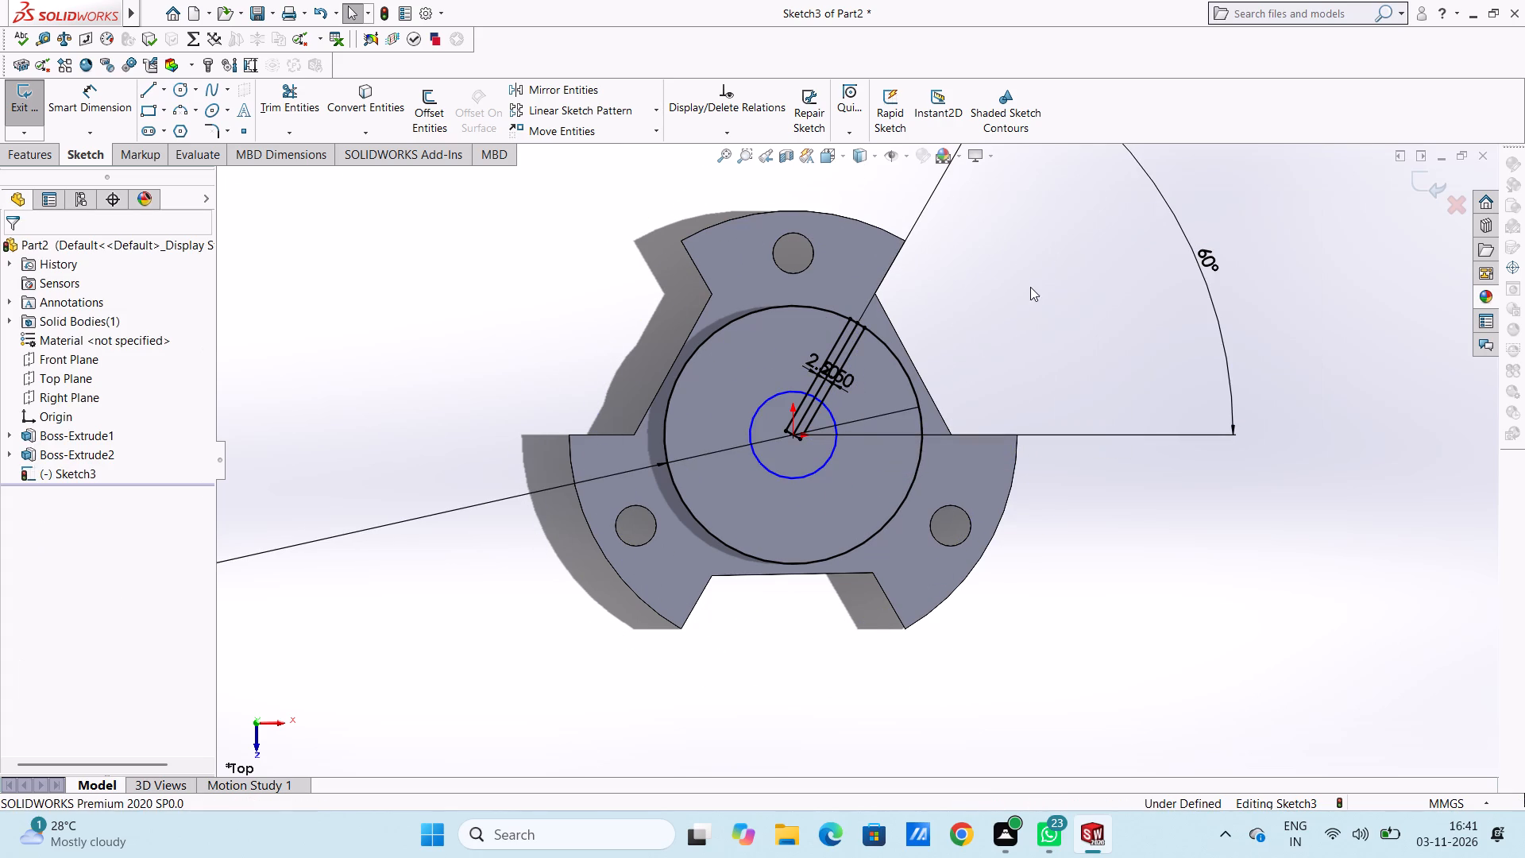
Dimension the inner circle's diameter as 36 mm.
click(118, 102)
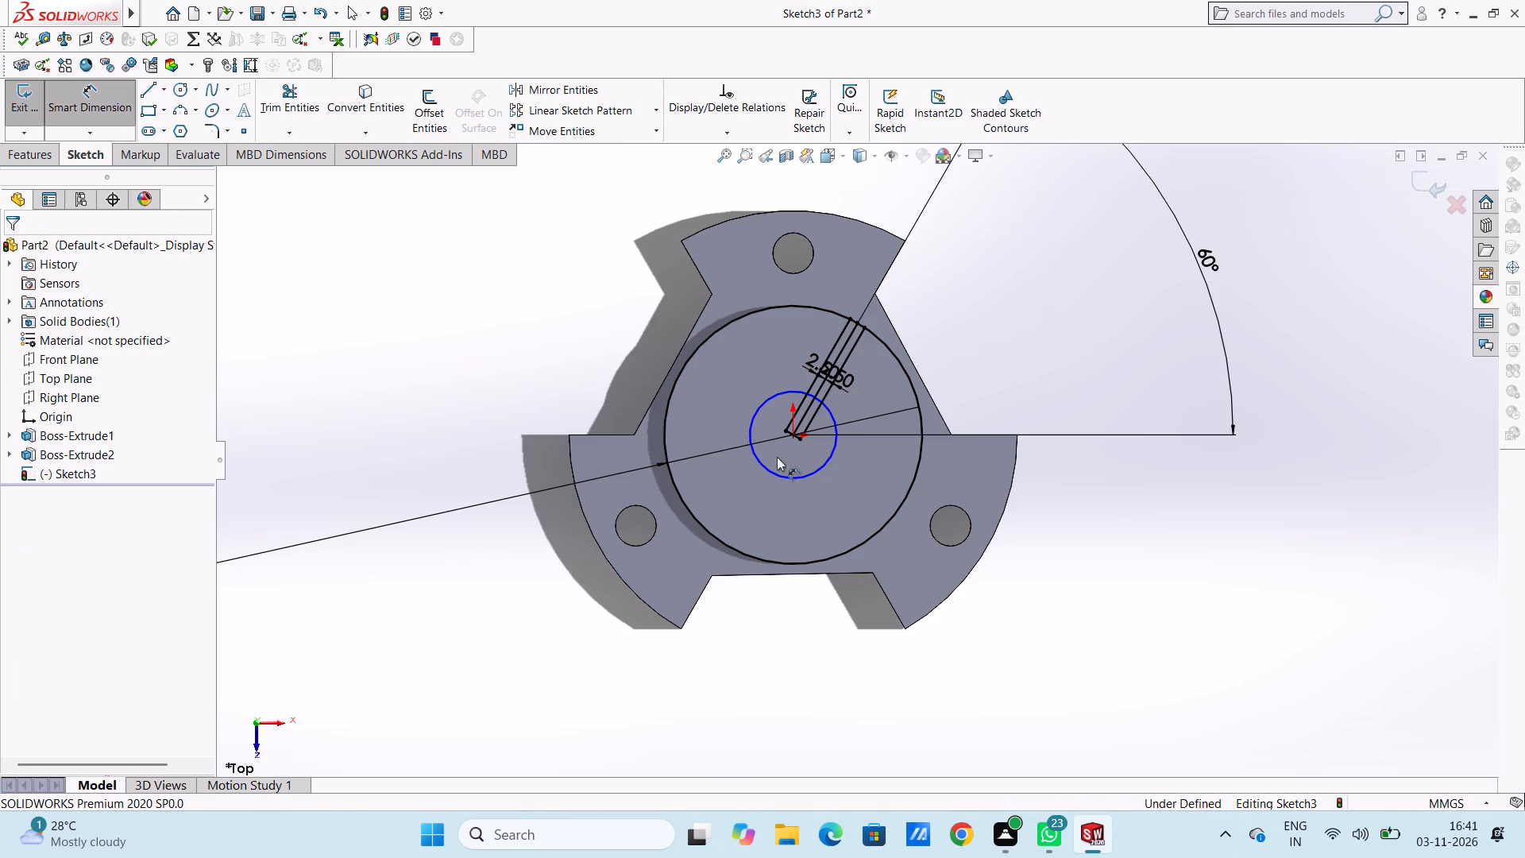
drag(832, 458, 840, 466)
click(1303, 621)
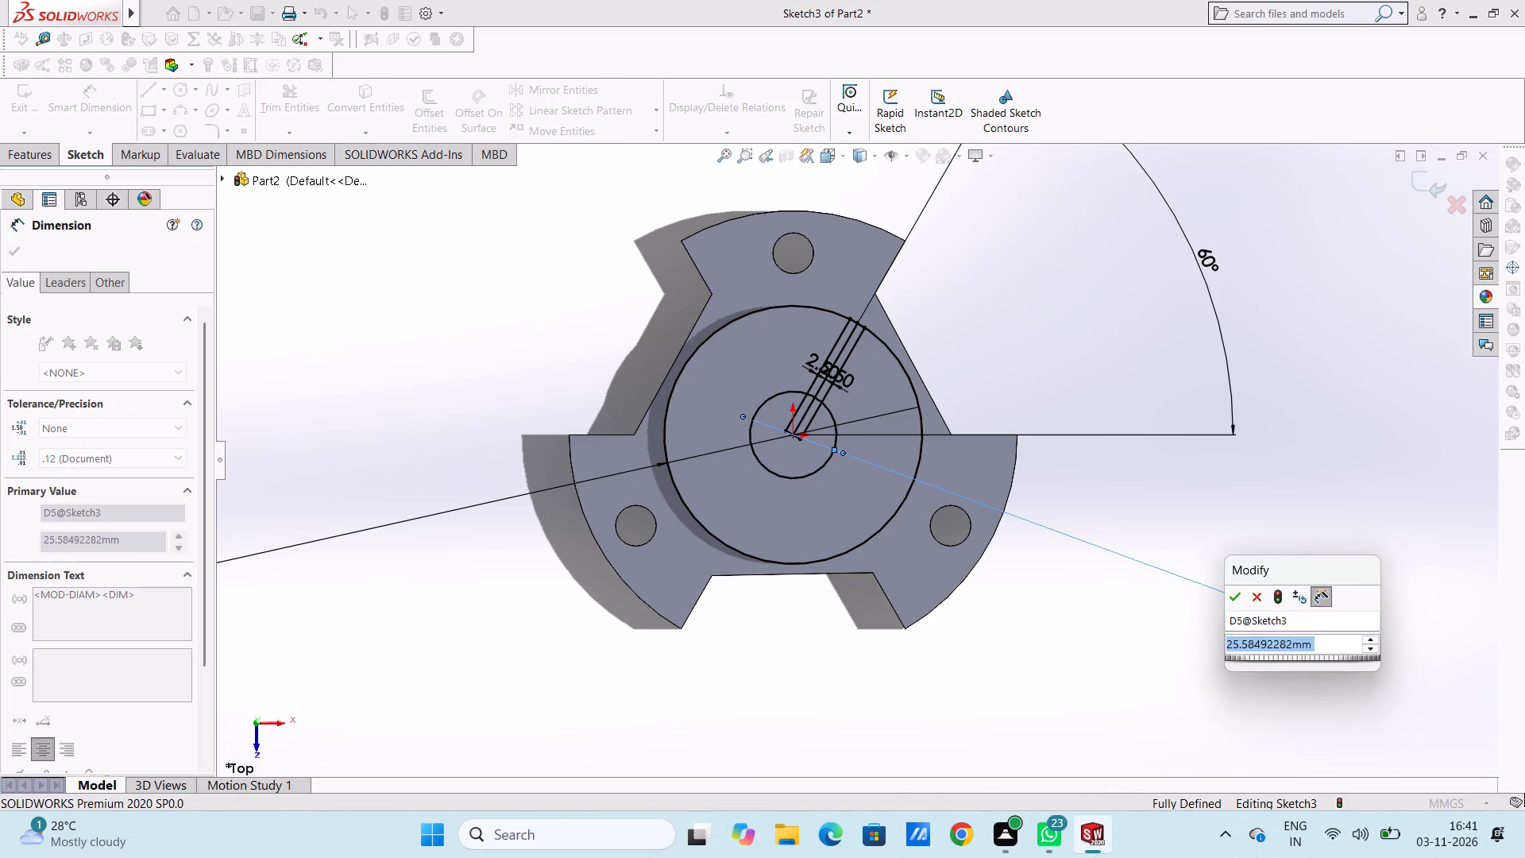
text(36)
key(Return)
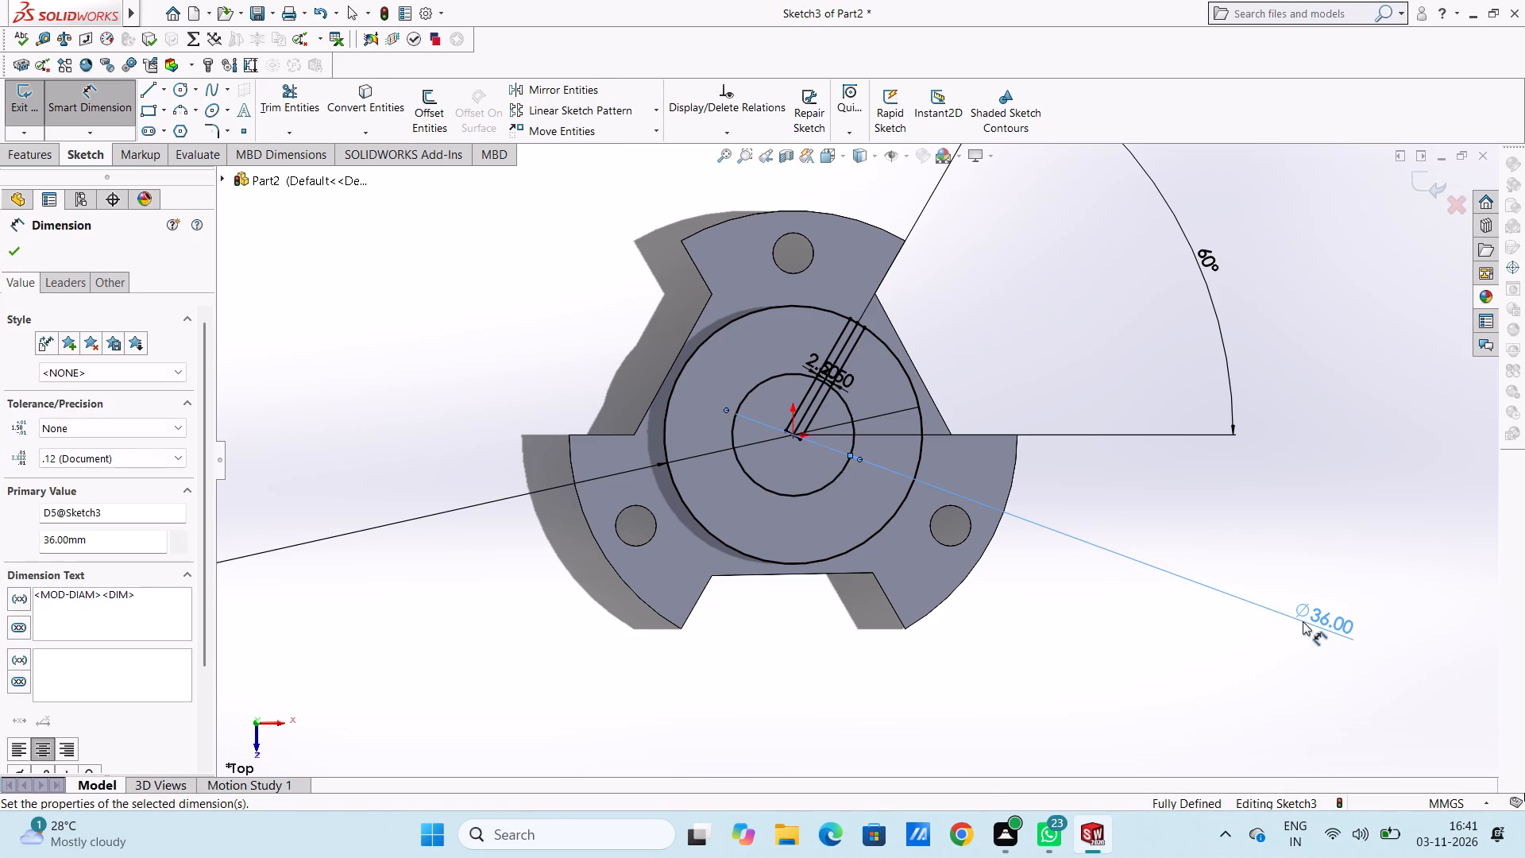
click(1058, 367)
Trim the three parallel slanted lines and their short connecting line inside the 36 mm circle, using Trim to closest.
scroll(882, 385, up, 3)
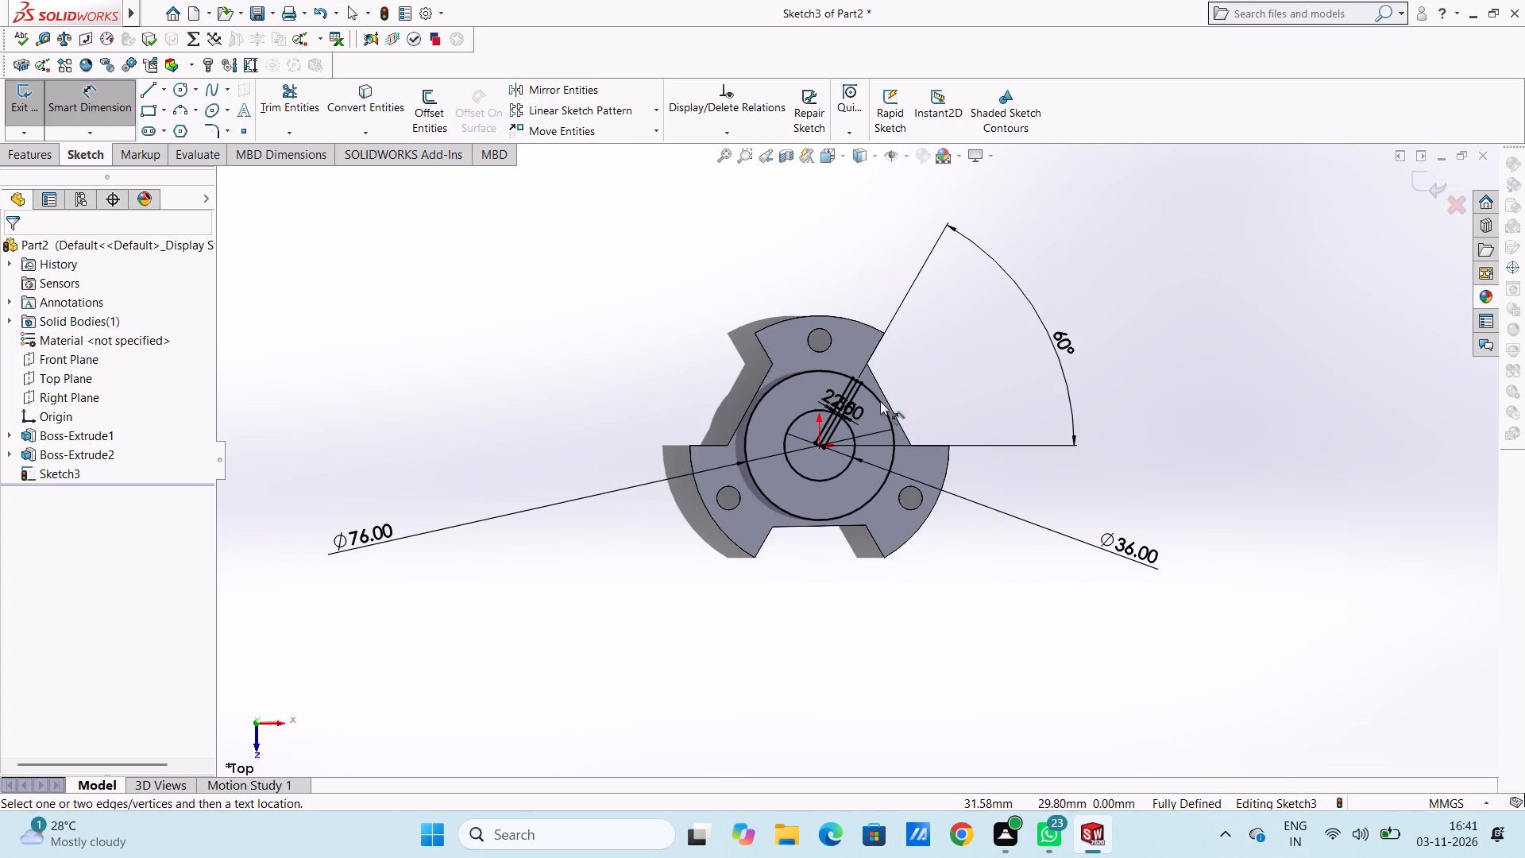
scroll(855, 440, down, 1)
click(299, 103)
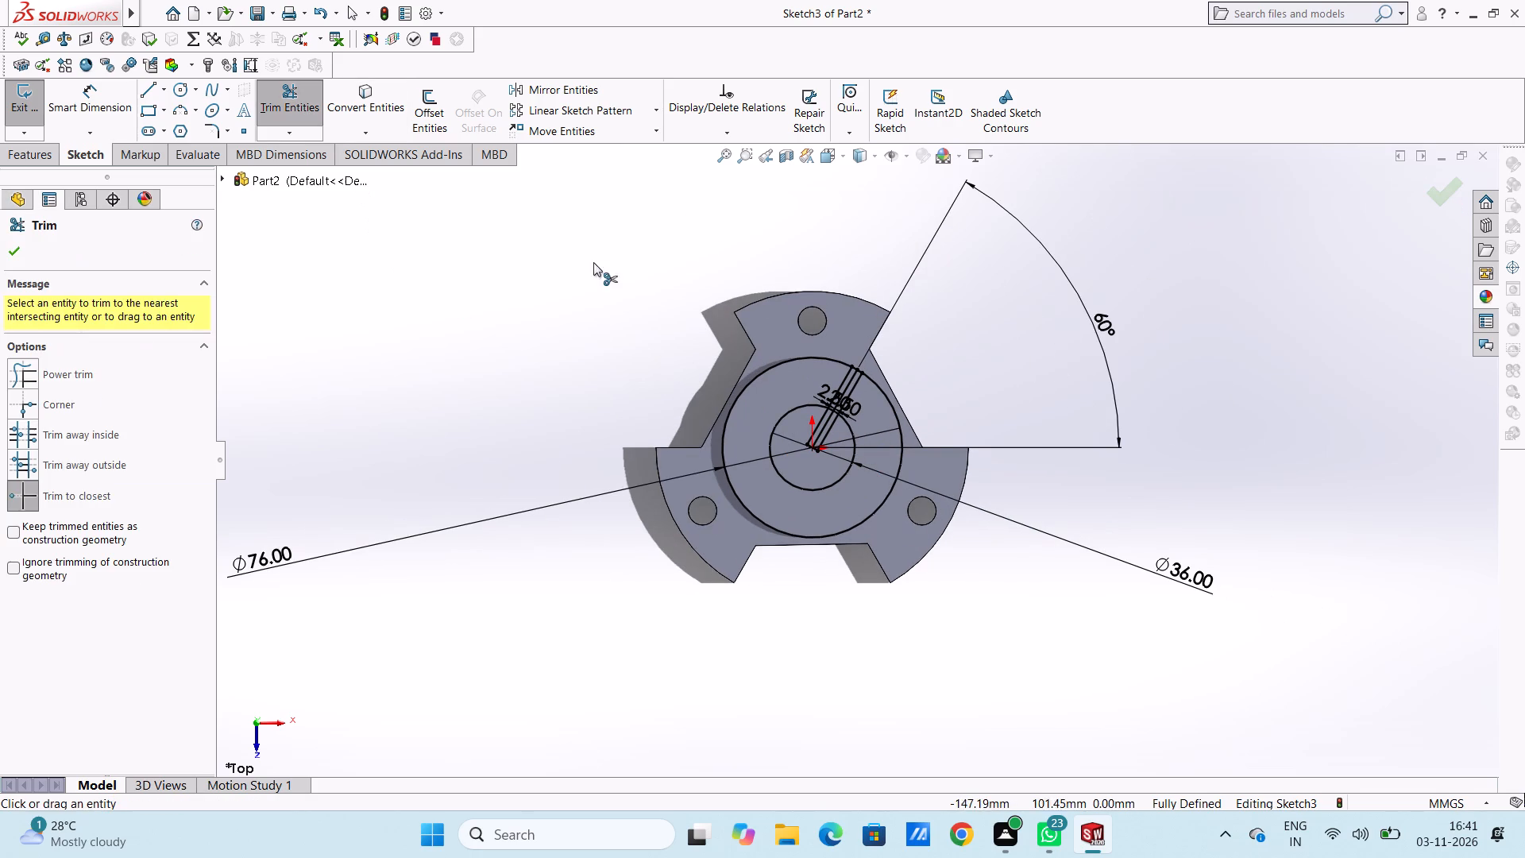
scroll(647, 348, down, 4)
scroll(1121, 510, up, 4)
scroll(1016, 523, down, 4)
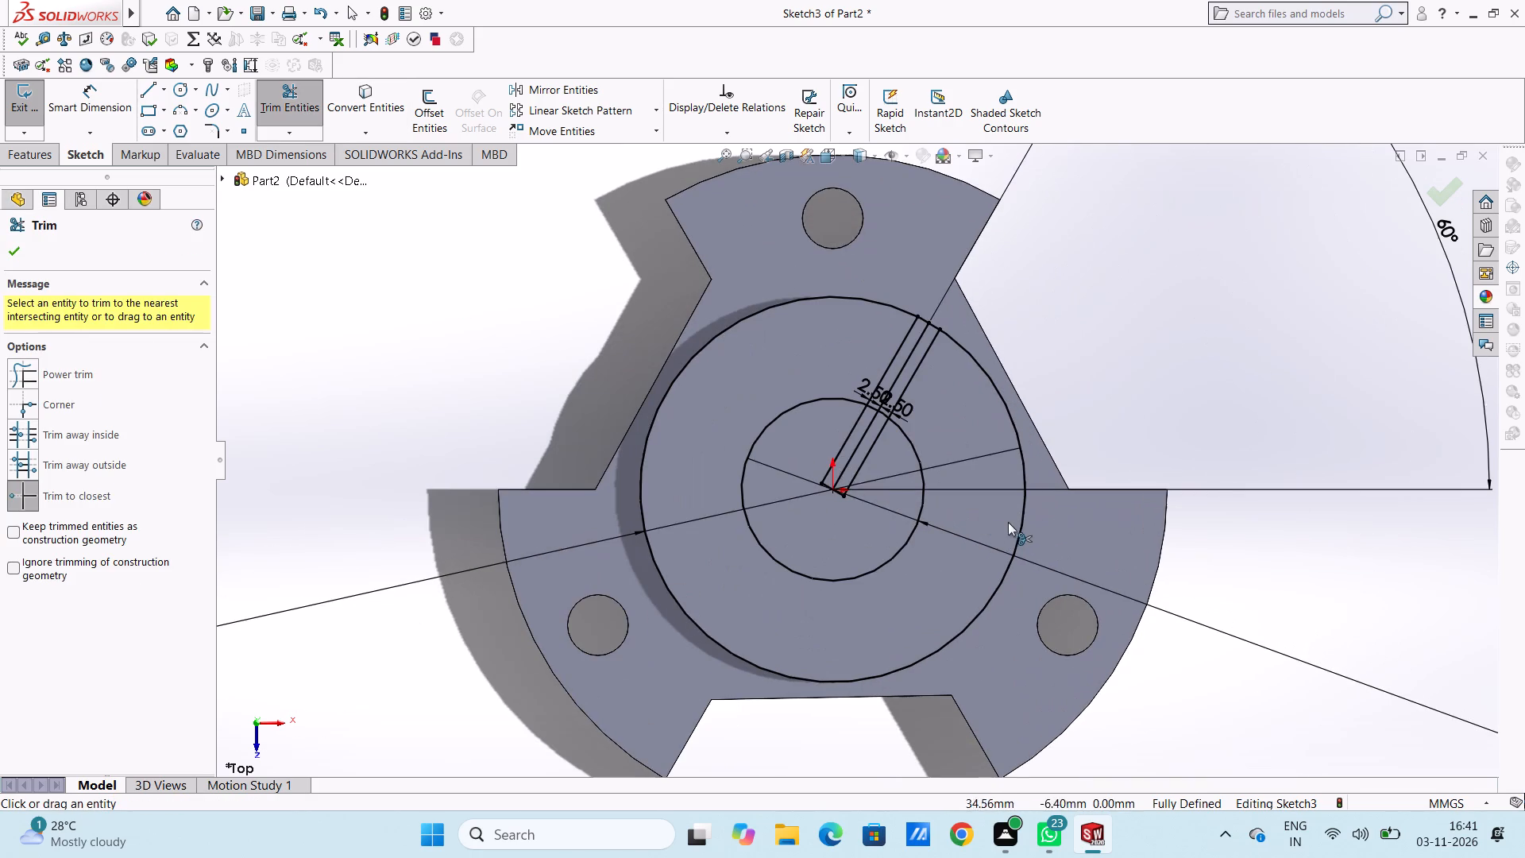
click(837, 454)
click(846, 458)
click(848, 465)
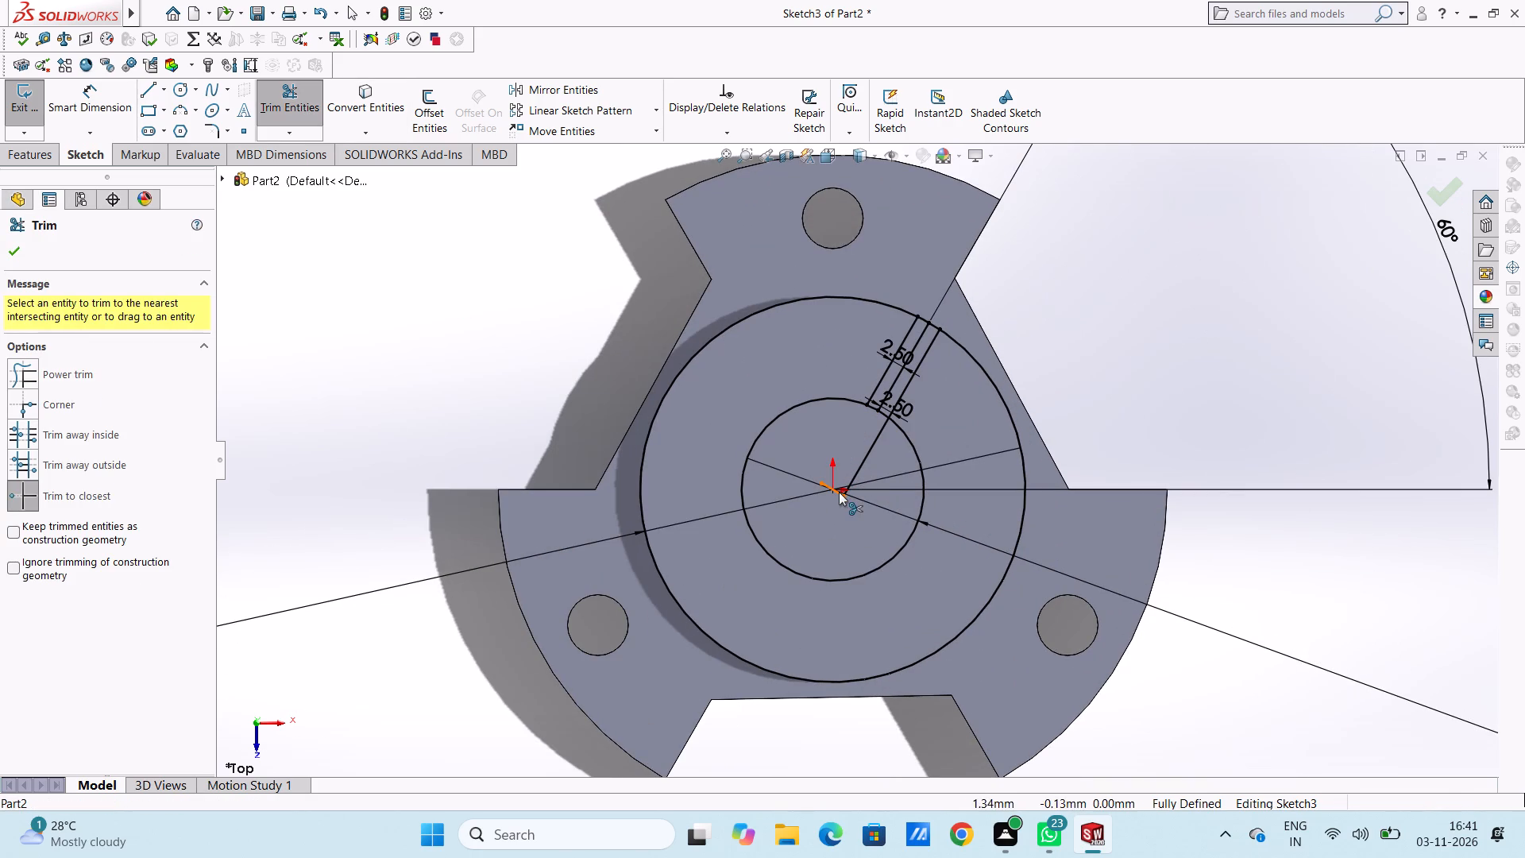
click(839, 492)
click(864, 485)
double_click(855, 479)
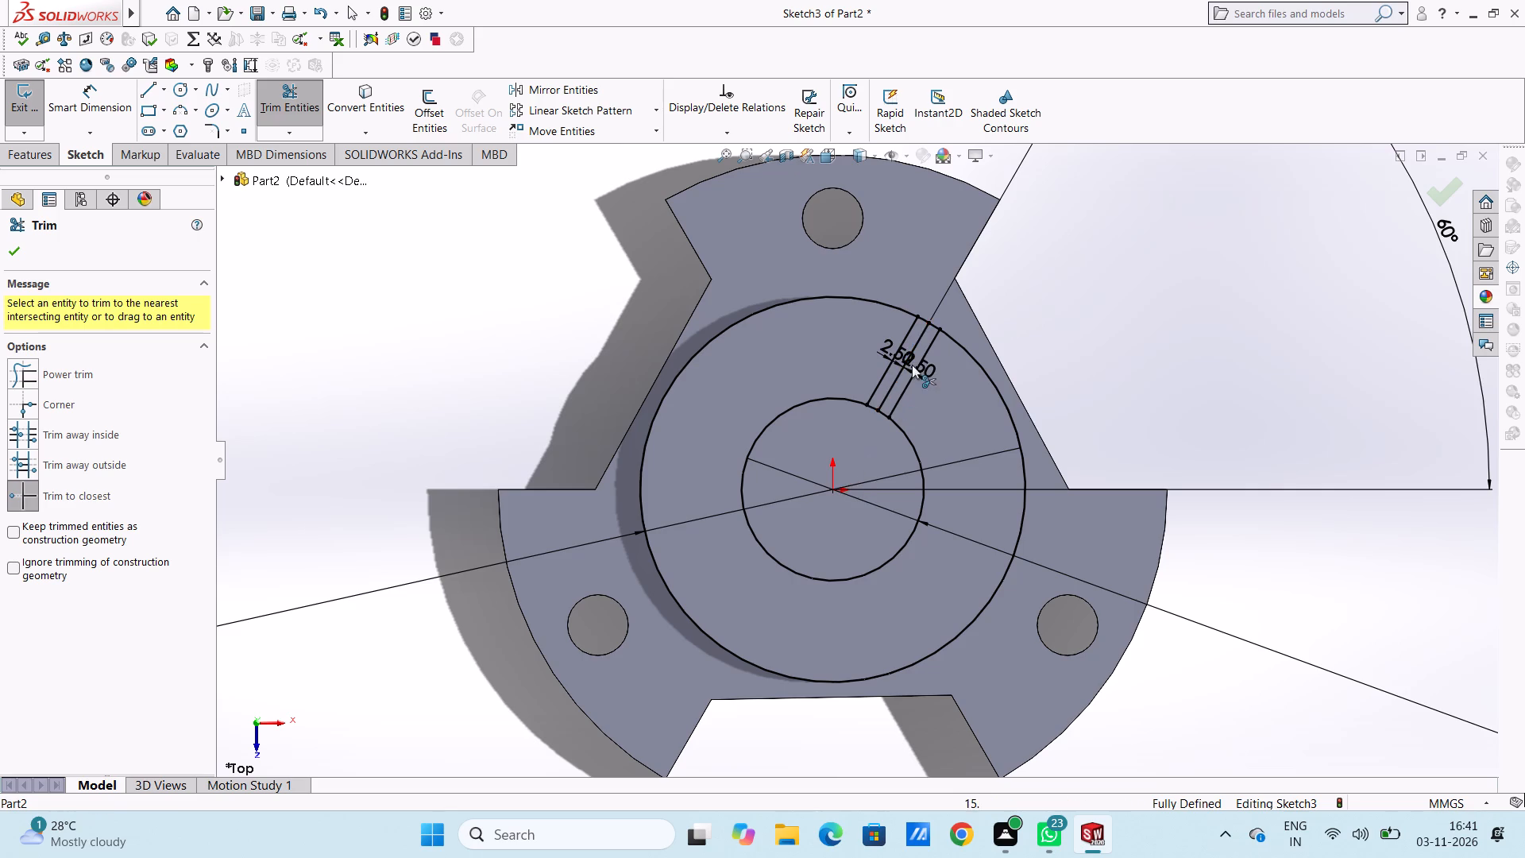
Trim away the middle slanted line and the arcs of the 36 mm and 76 mm circles between the two outer lines.
scroll(912, 365, down, 5)
click(897, 357)
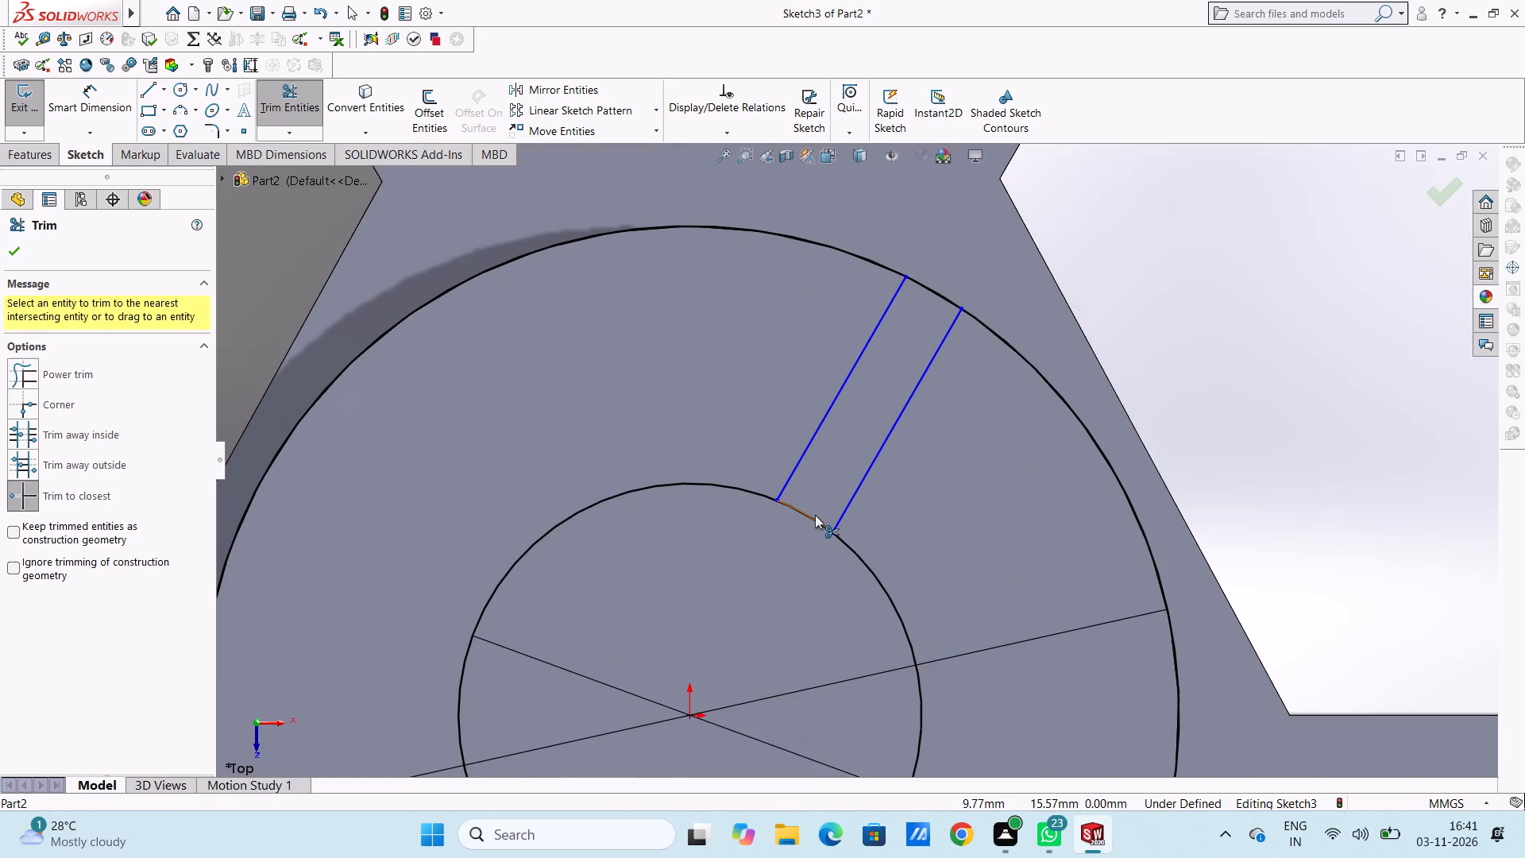
click(815, 515)
click(934, 292)
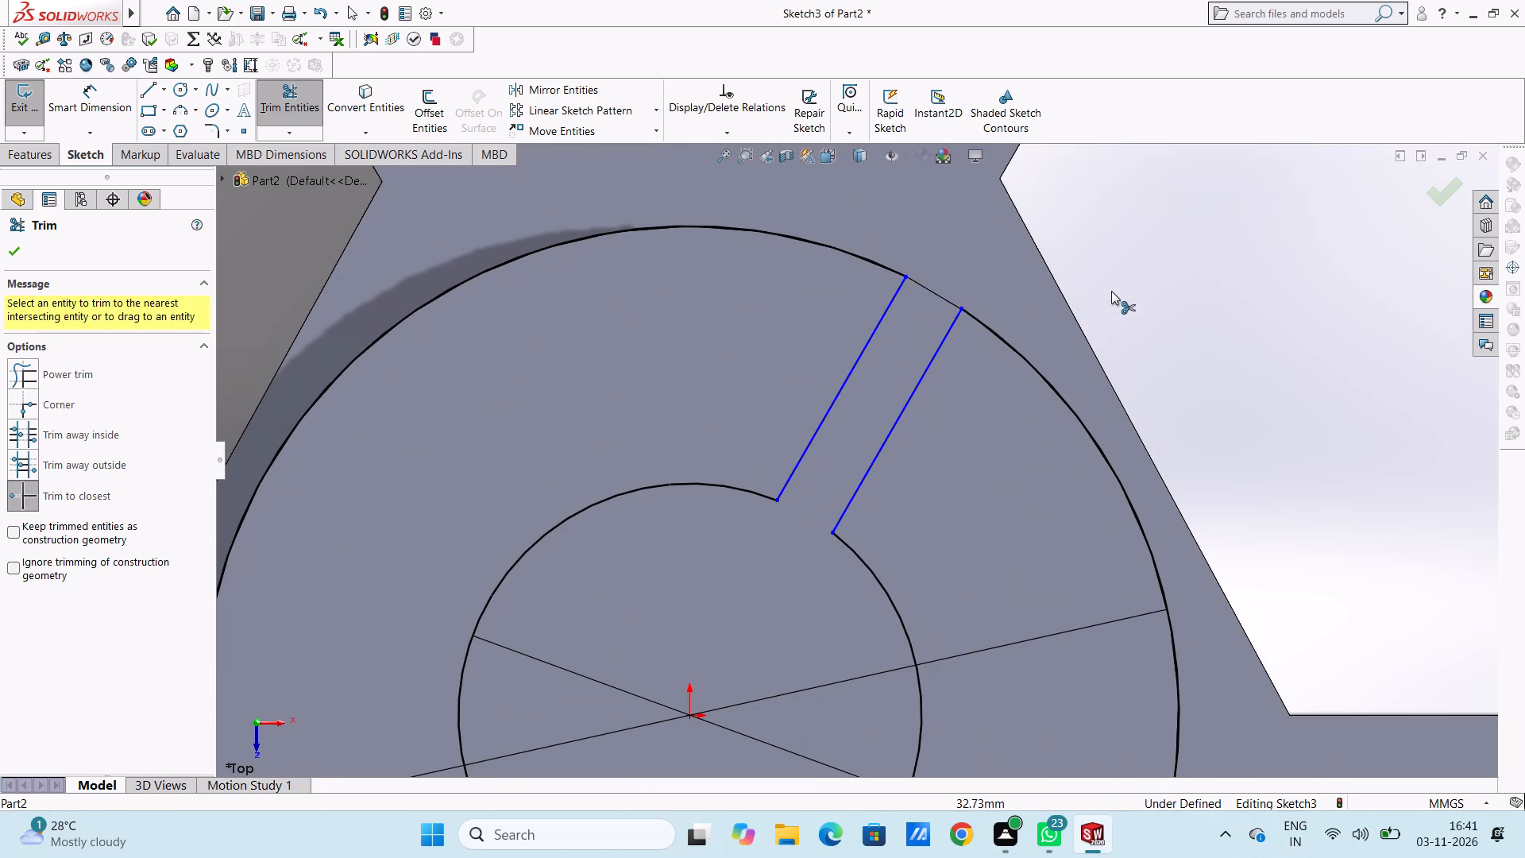
scroll(1111, 291, up, 4)
scroll(1066, 350, up, 6)
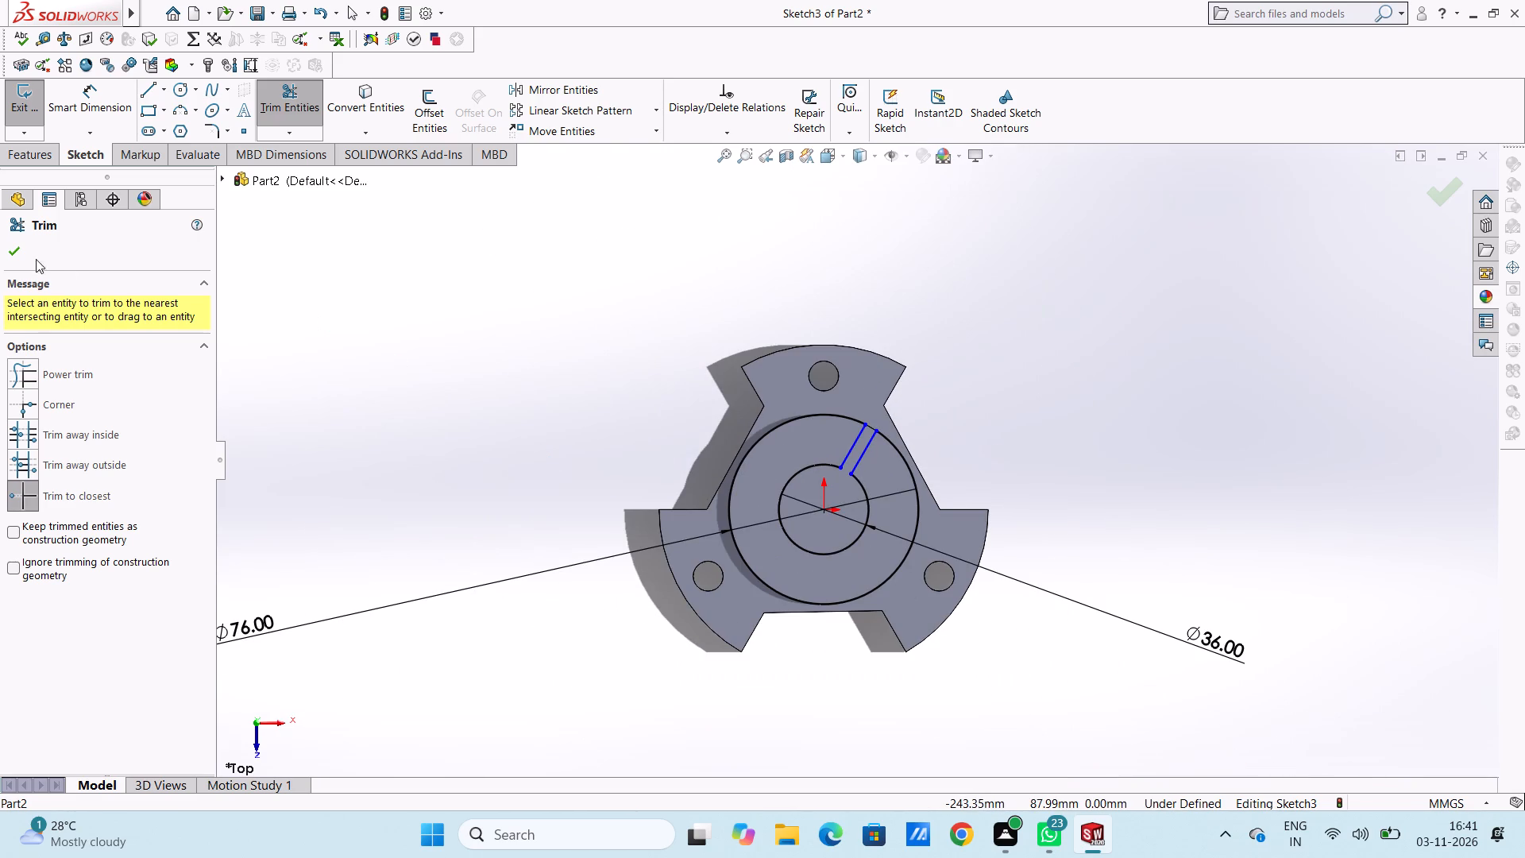
click(16, 253)
click(334, 305)
Dimension the vertical distance from the origin to the outer end of the right-hand slanted line.
click(123, 114)
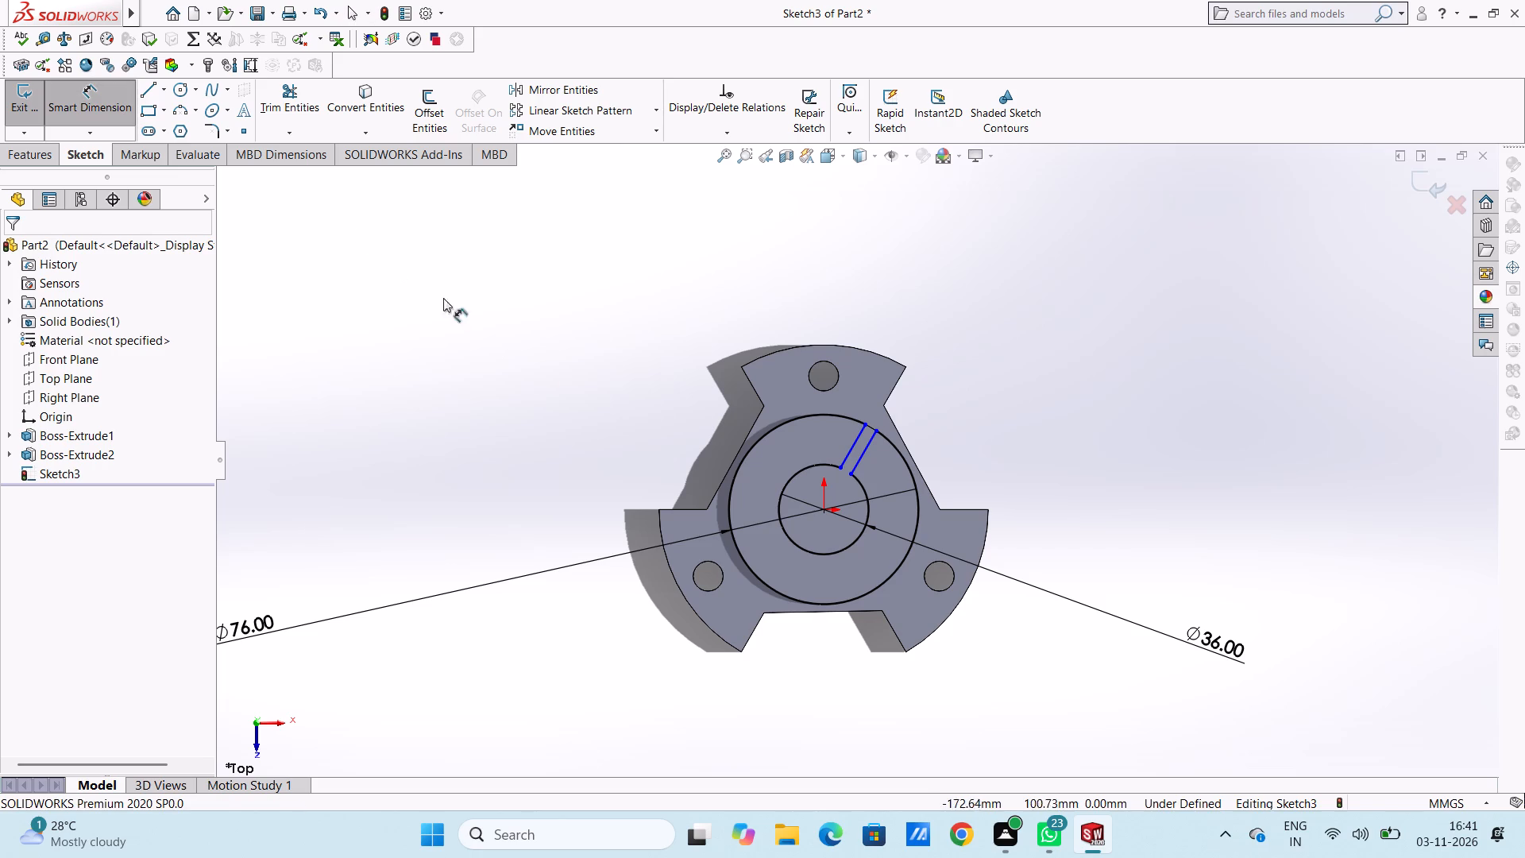
scroll(762, 477, down, 3)
scroll(880, 543, up, 2)
scroll(883, 551, down, 4)
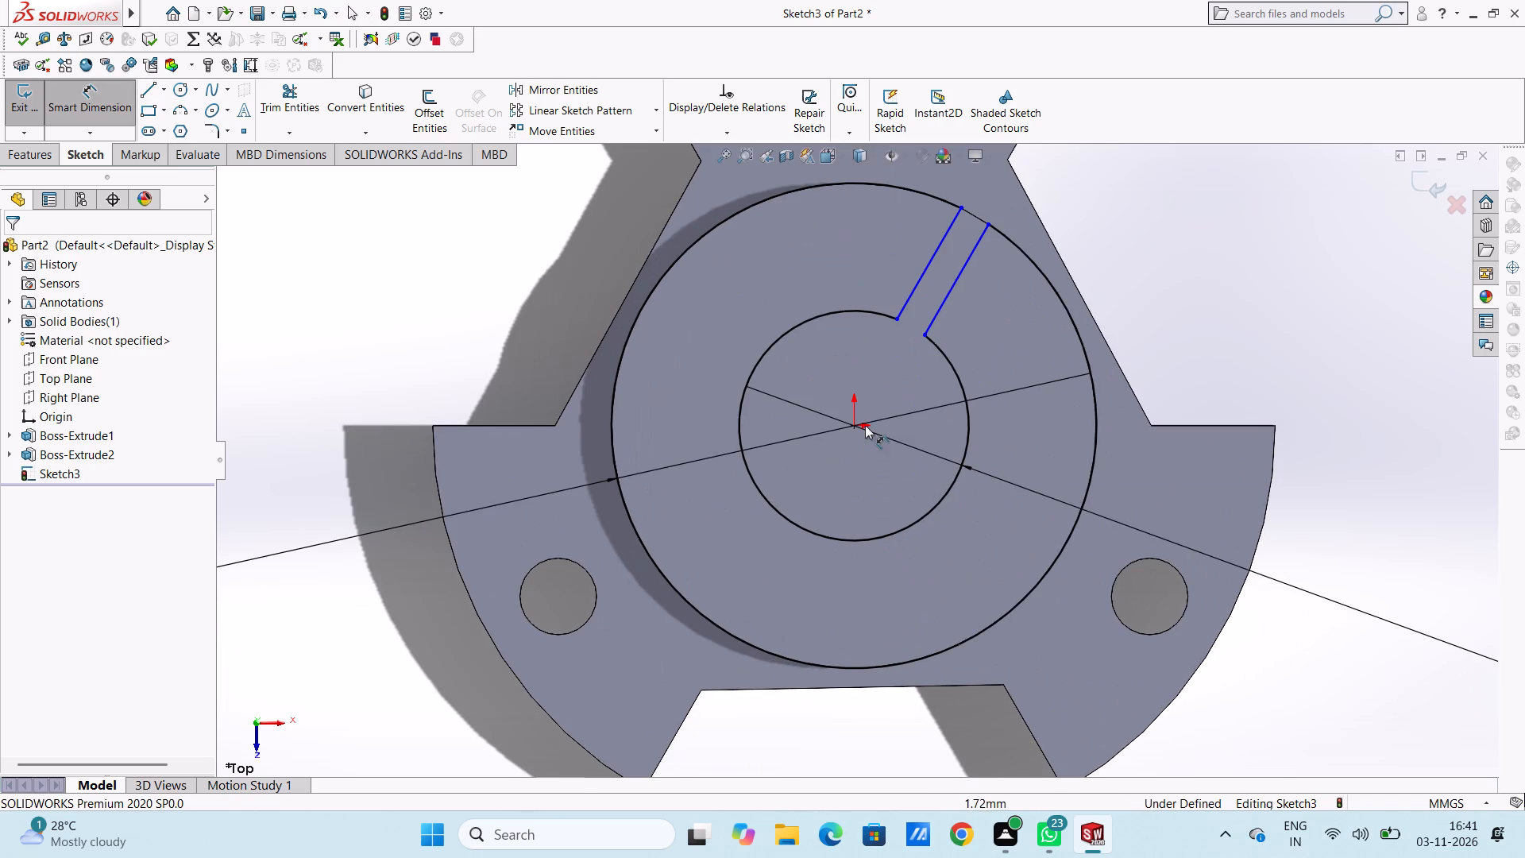
click(852, 427)
click(990, 225)
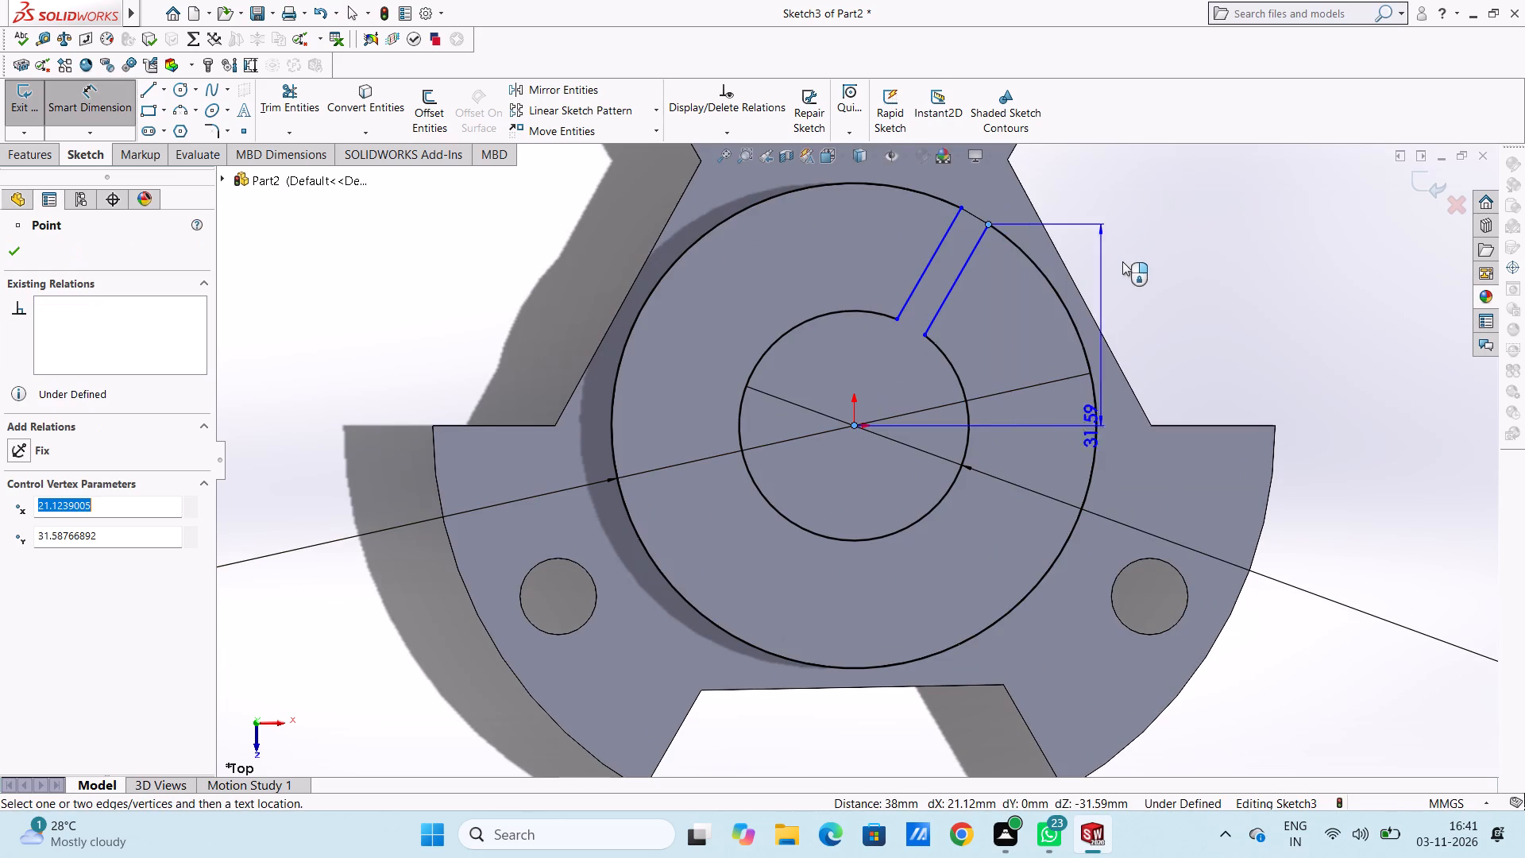
scroll(1145, 265, up, 3)
click(1360, 362)
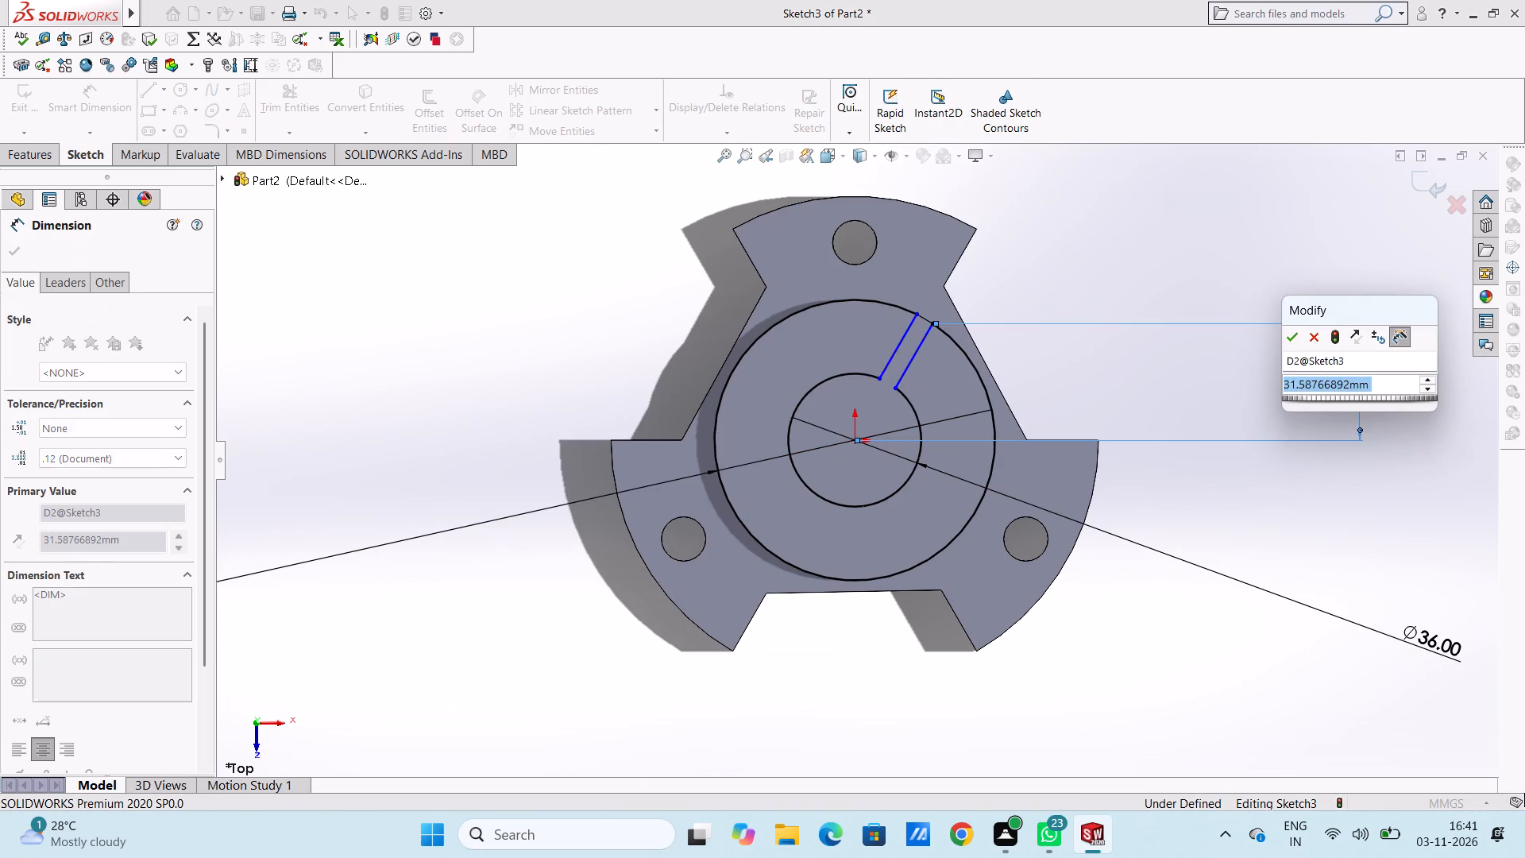
click(1285, 339)
click(1197, 350)
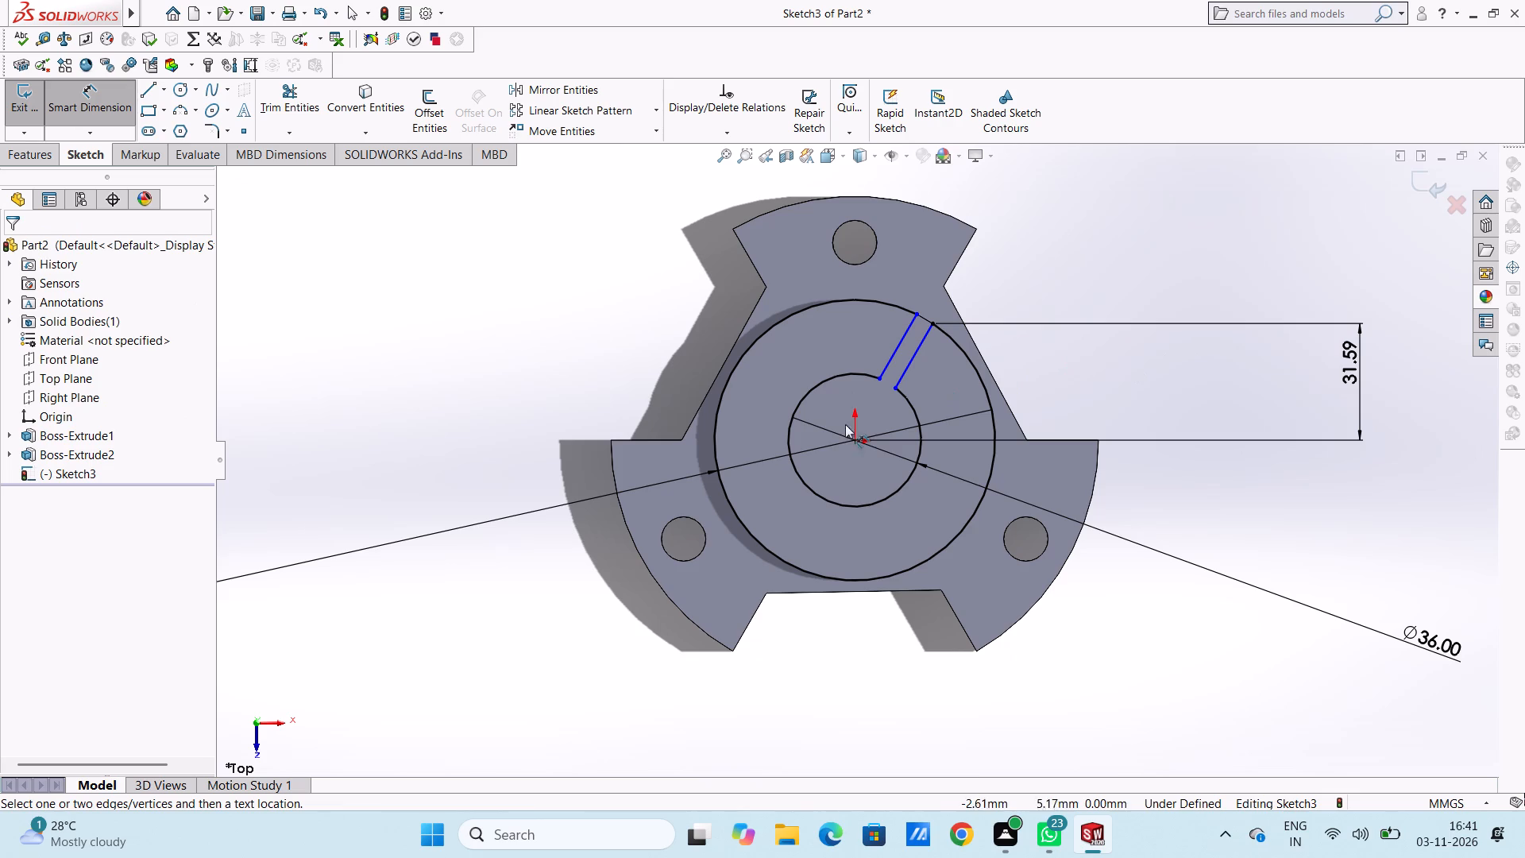
Dimension the horizontal distance from the origin to the inner end of the right-hand slanted line.
click(853, 439)
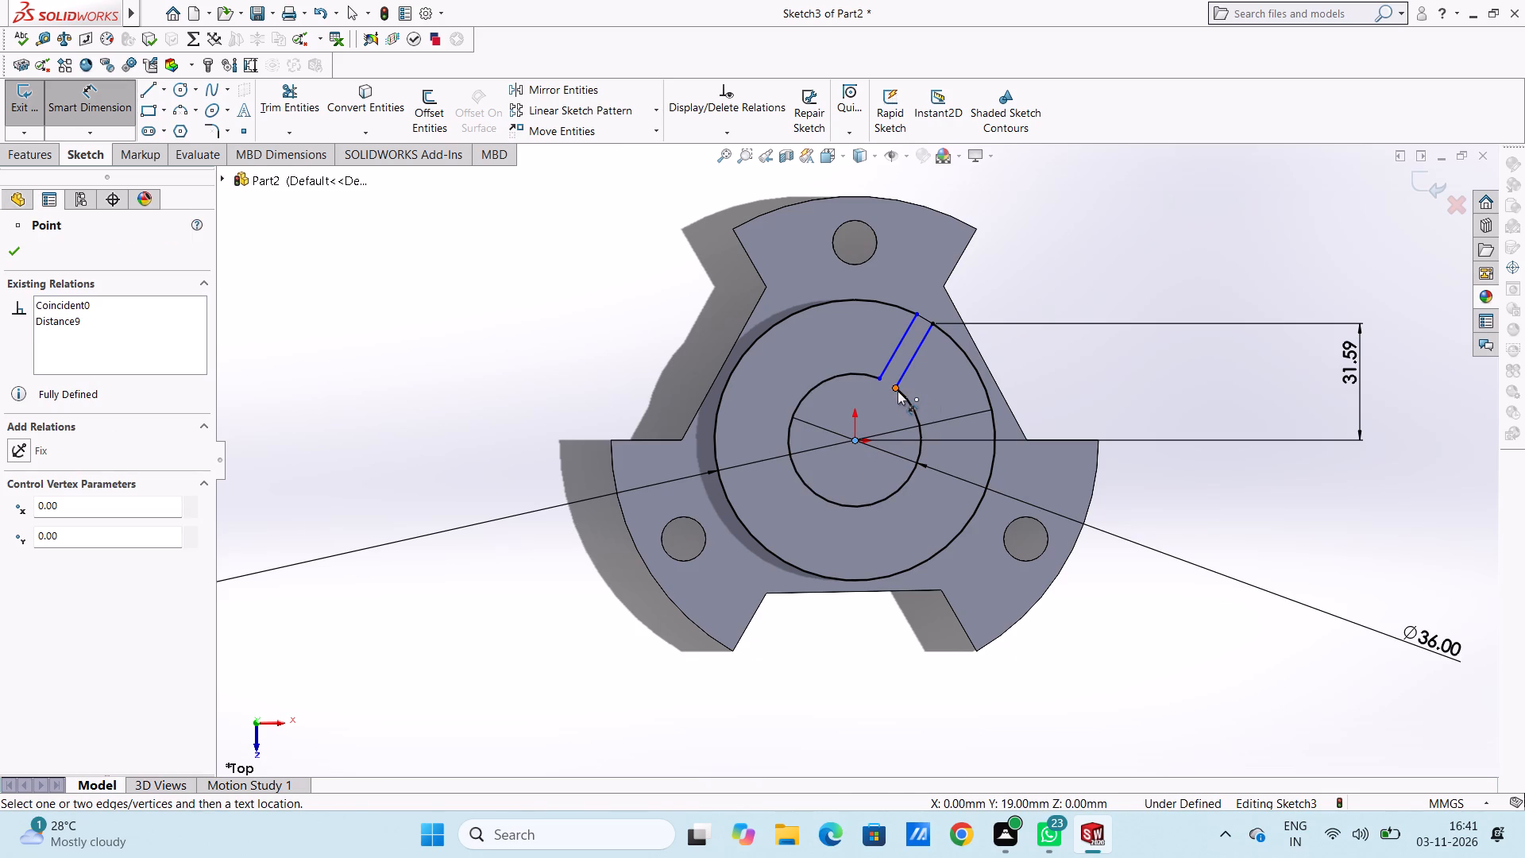
click(898, 391)
scroll(884, 555, up, 4)
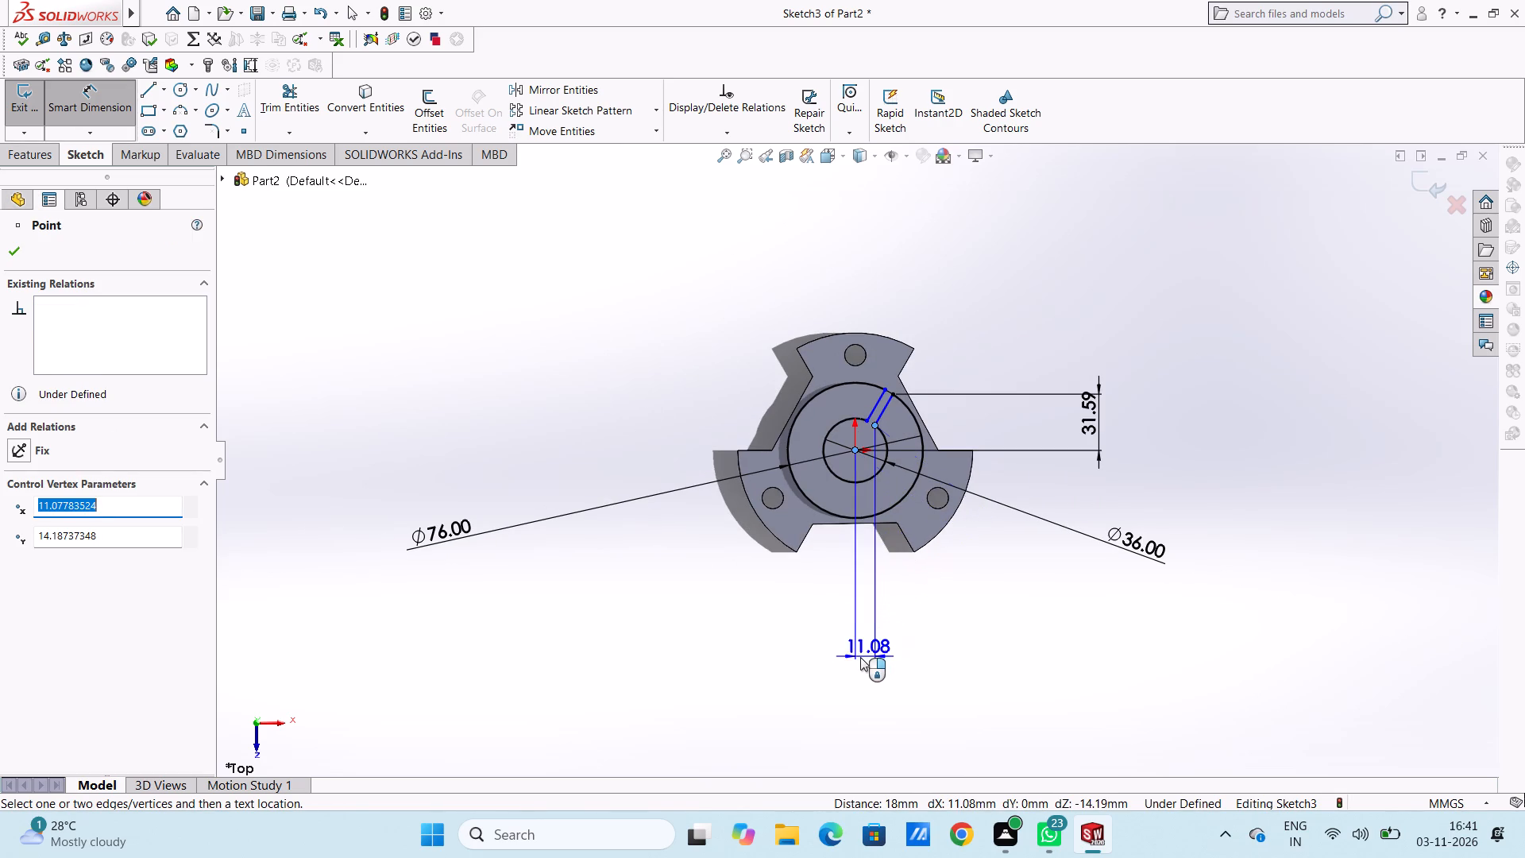
click(859, 657)
click(787, 633)
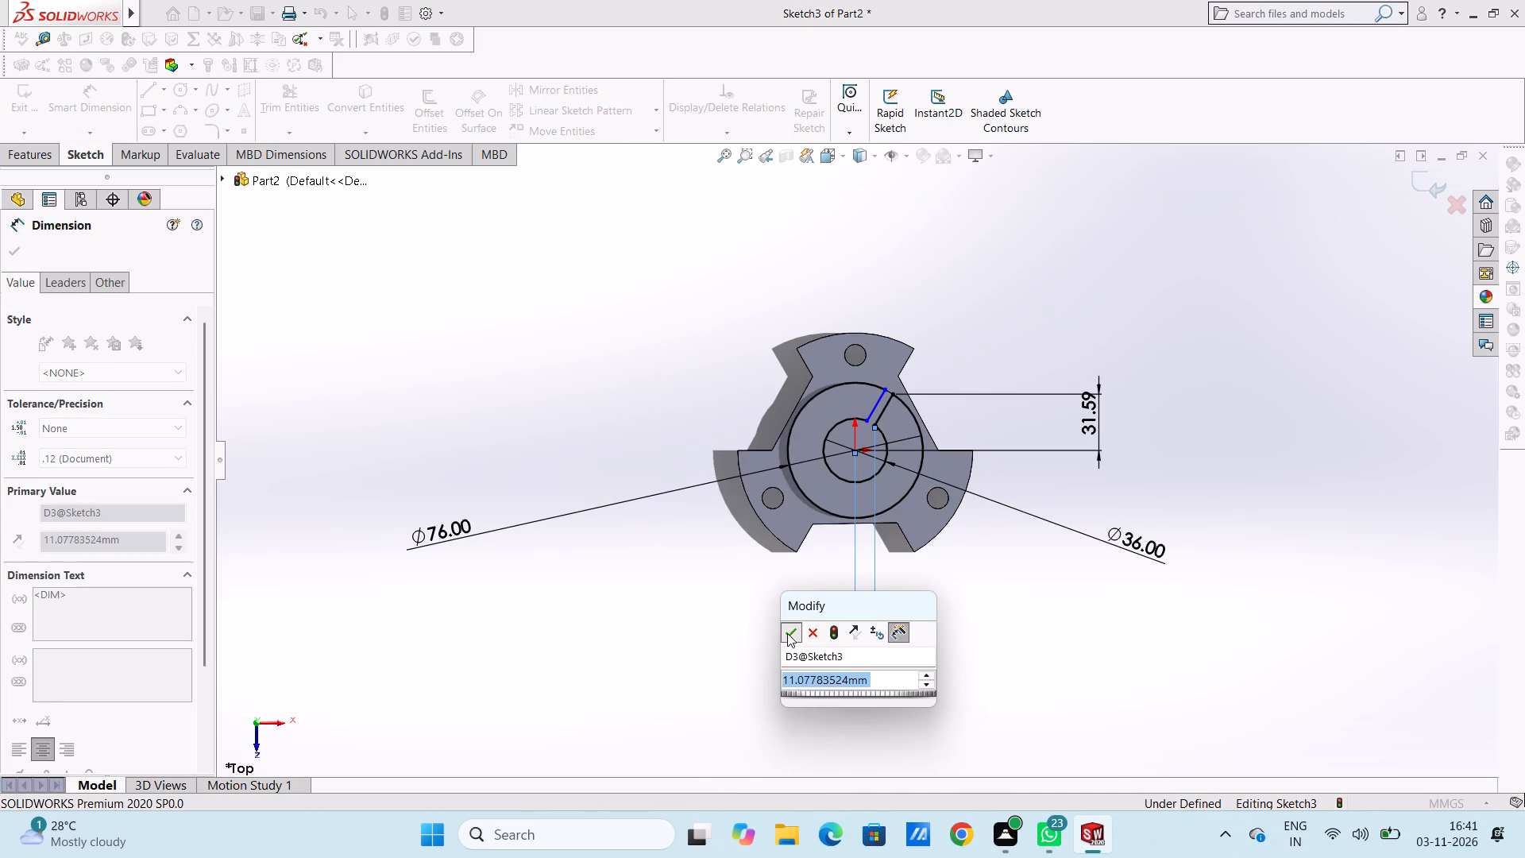
click(780, 632)
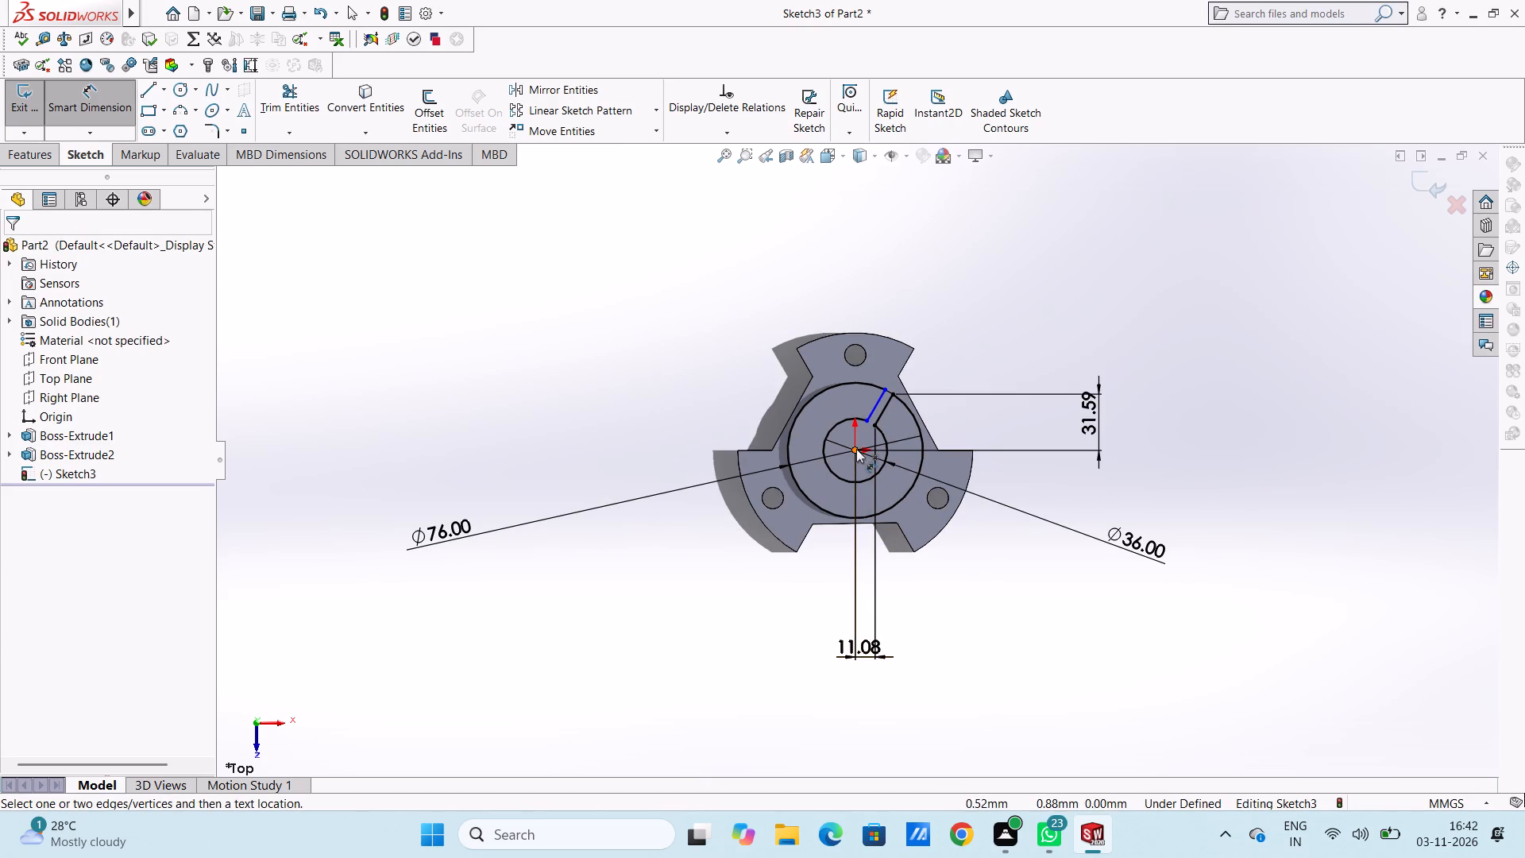
Dimension the vertical distance from the origin to the outer end of the left-hand slanted line.
click(856, 449)
click(886, 391)
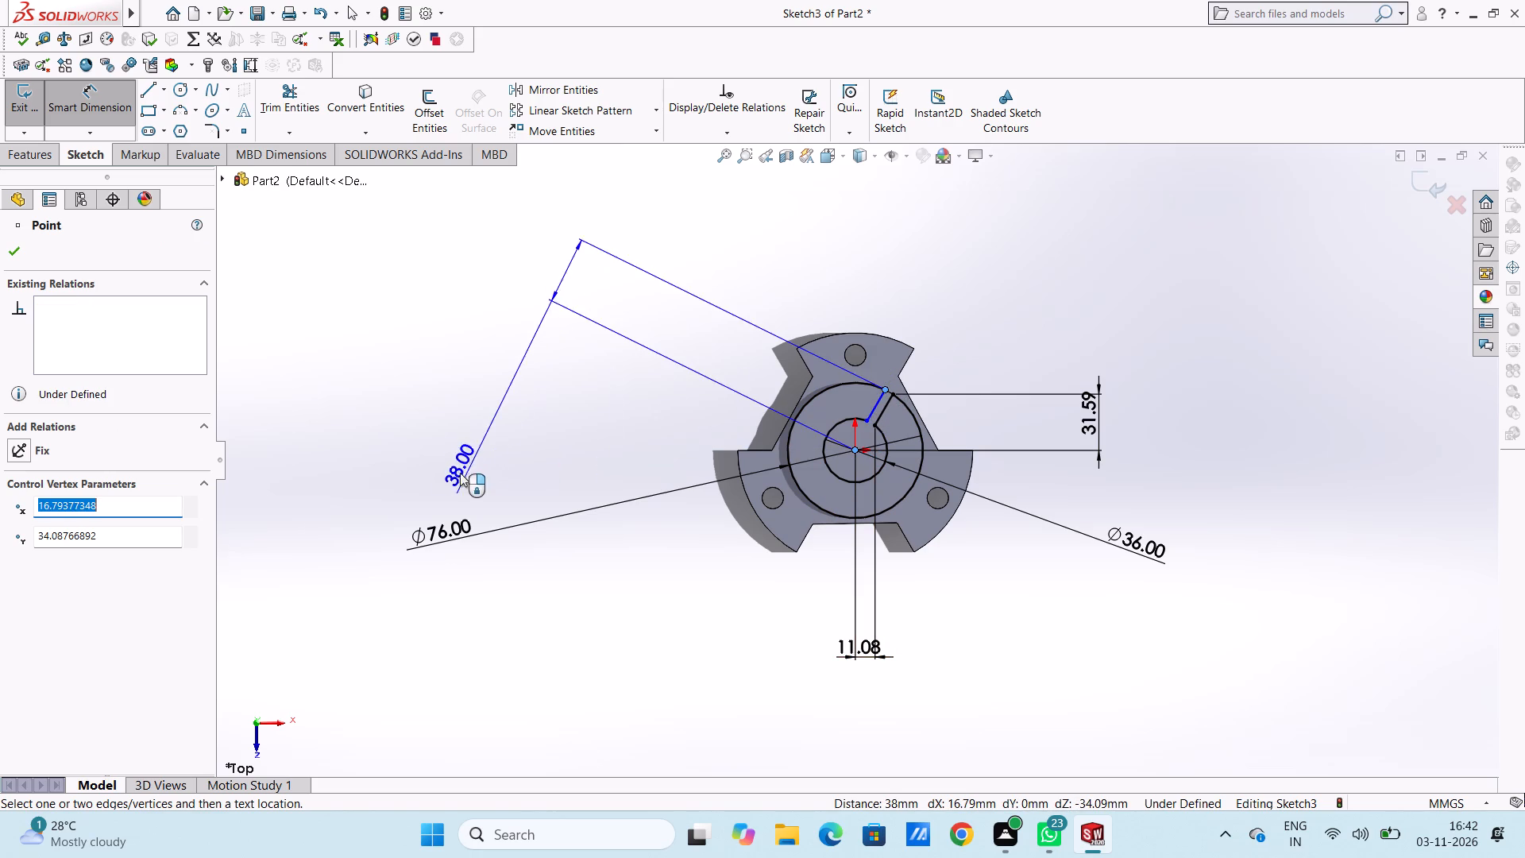
click(396, 443)
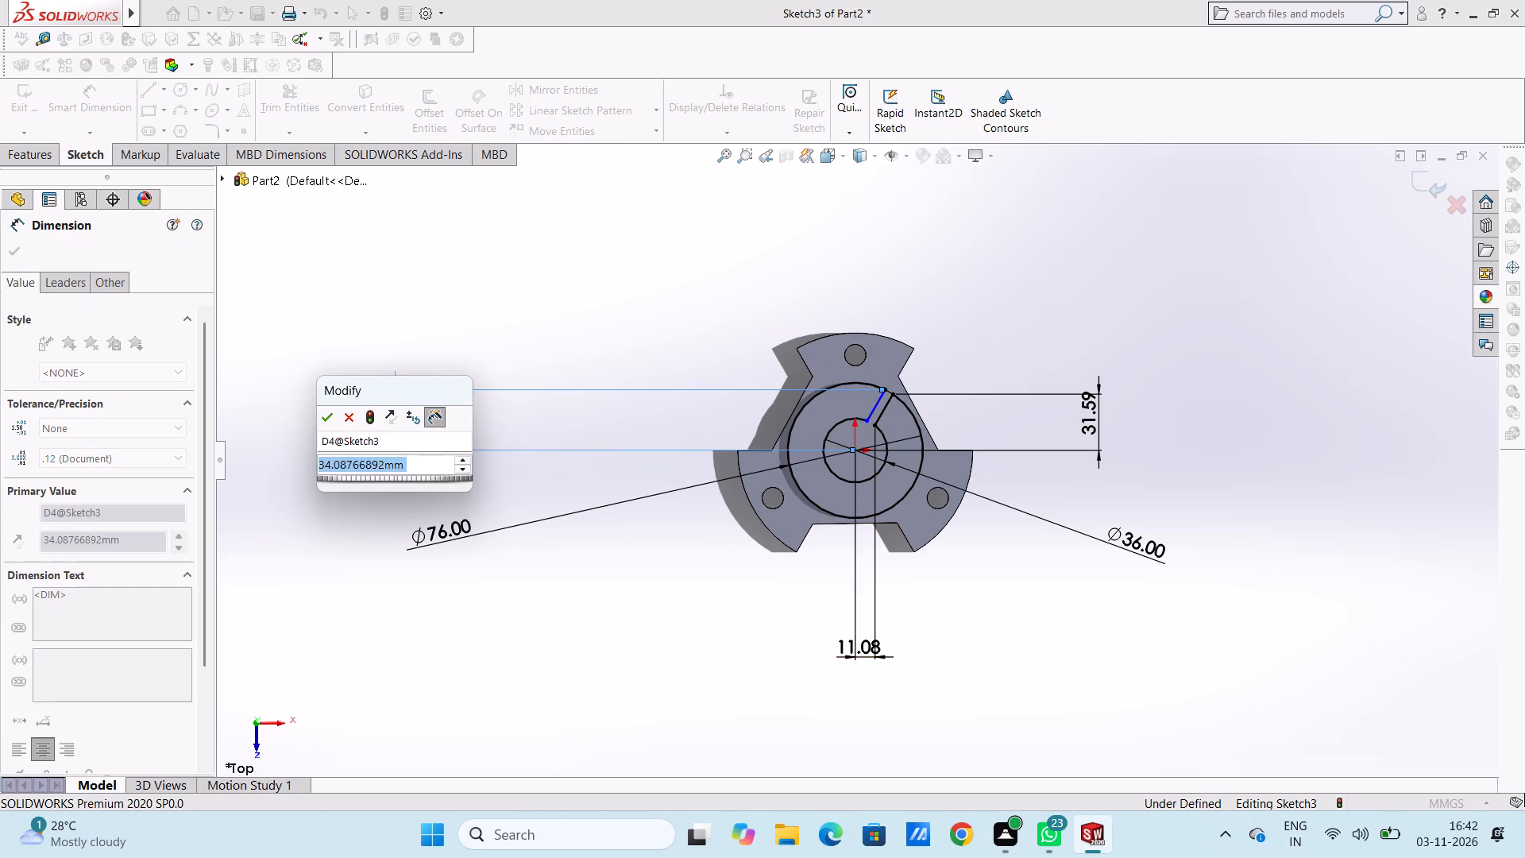
click(330, 419)
click(332, 381)
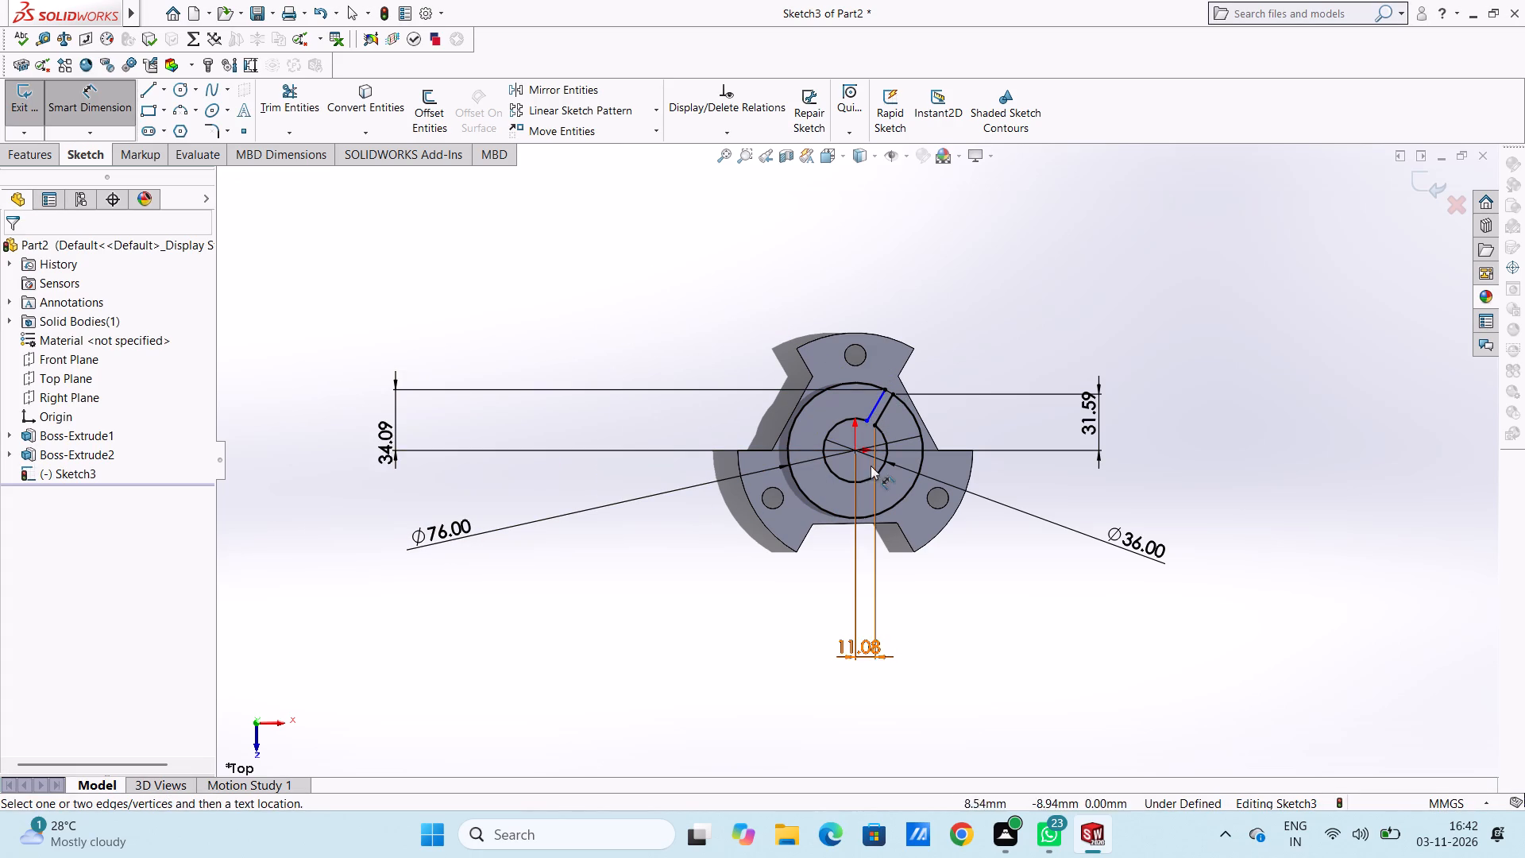
Dimension the horizontal distance from the origin to the inner end of the left-hand slanted line.
click(855, 449)
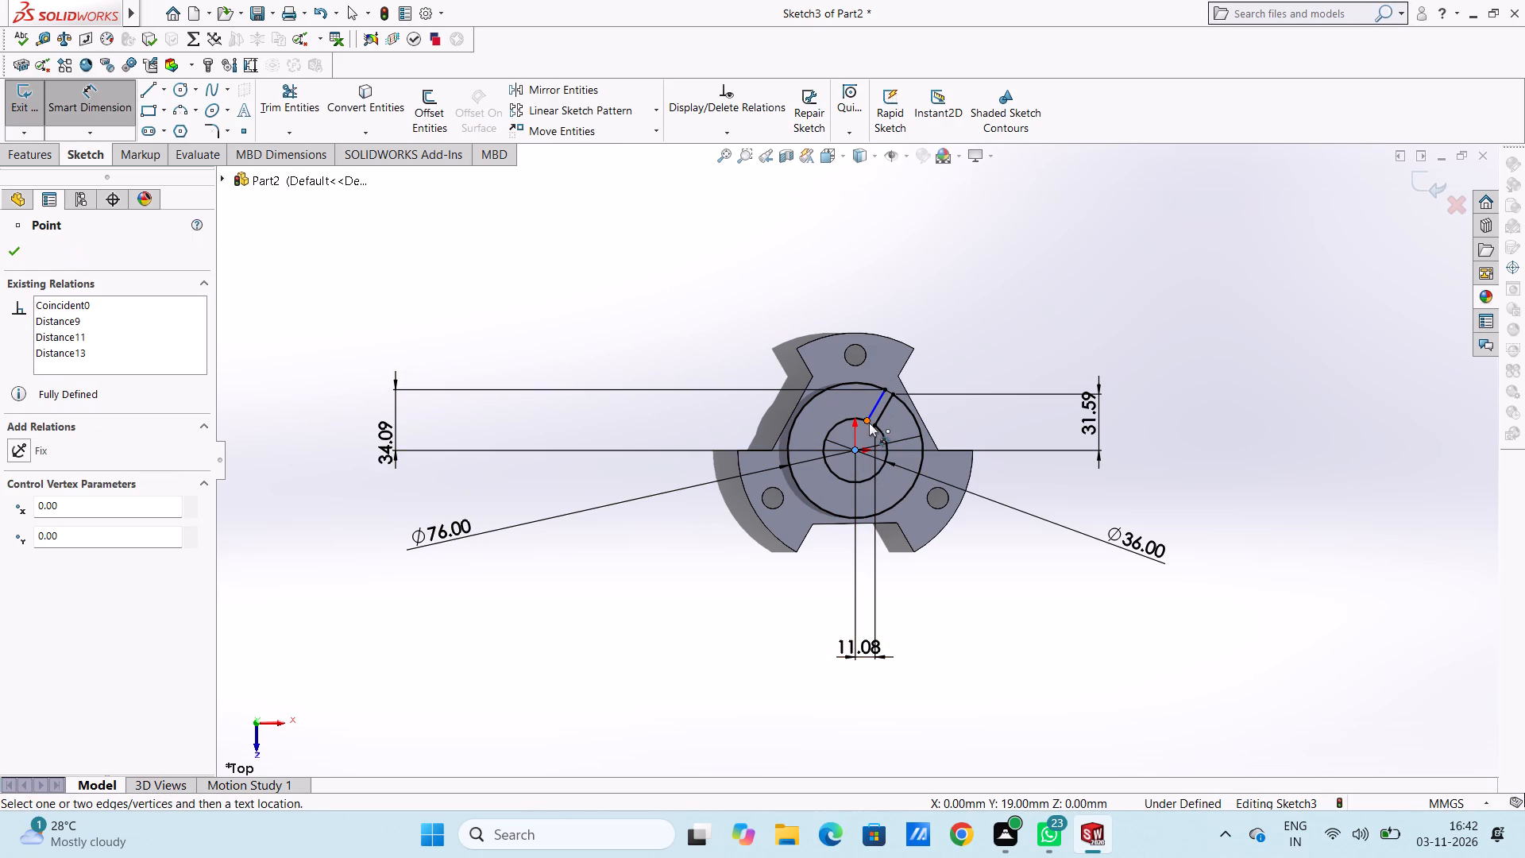
click(869, 423)
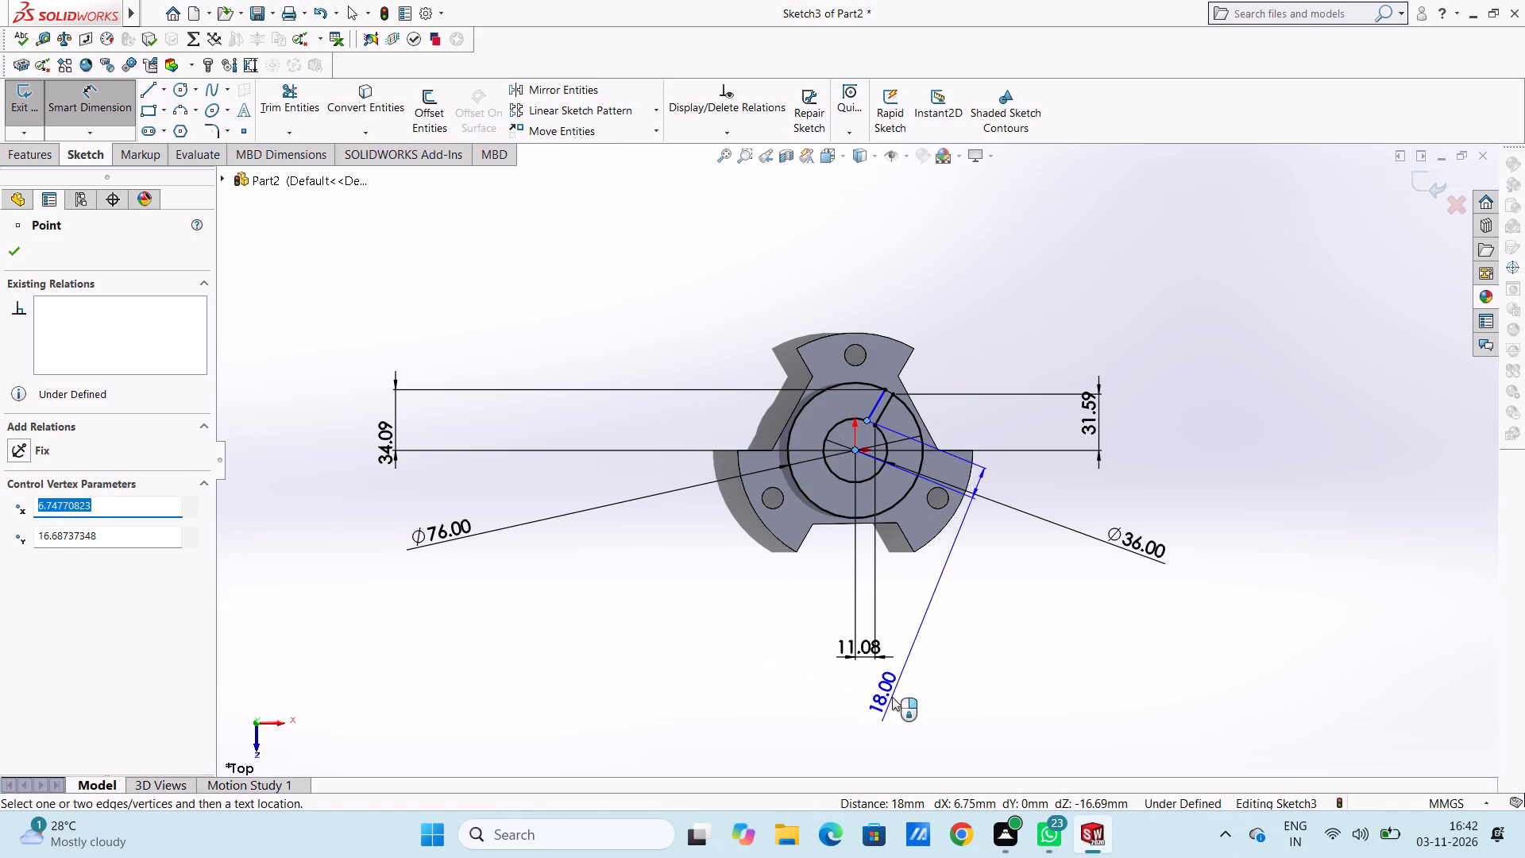
click(859, 698)
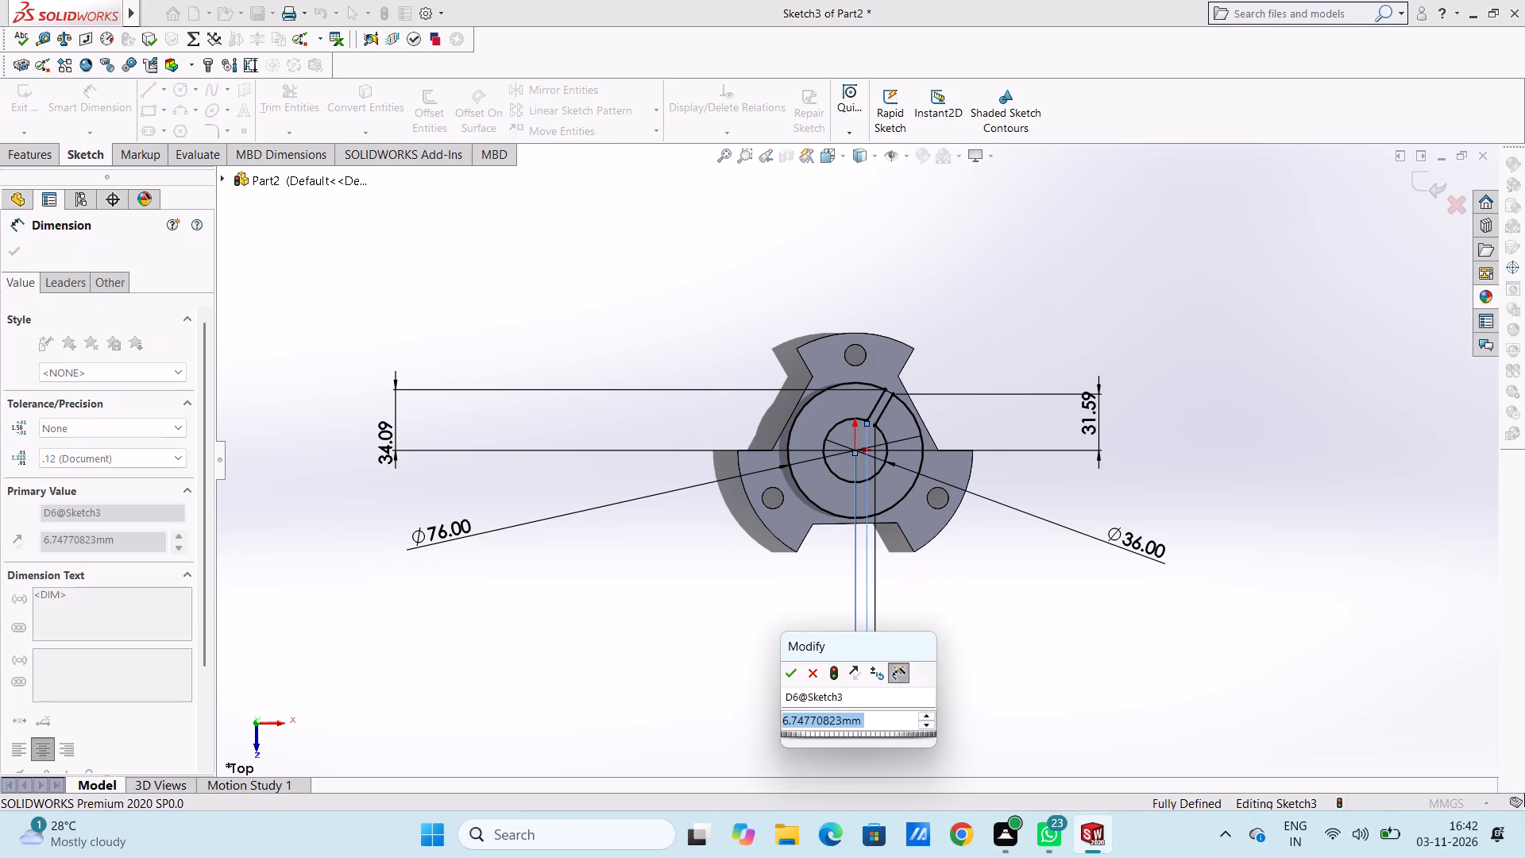
click(797, 671)
click(706, 668)
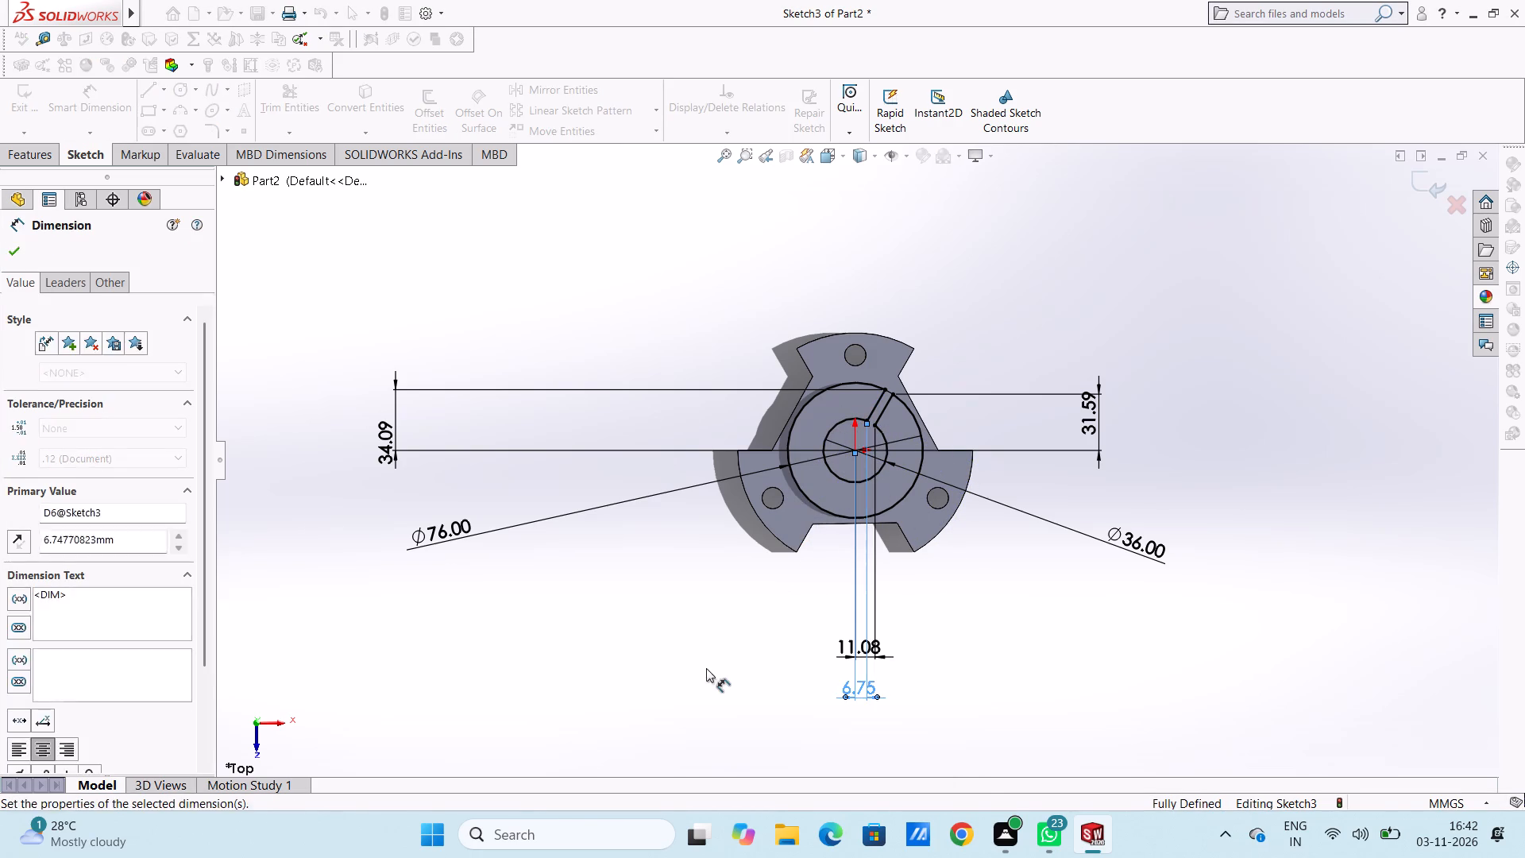
scroll(889, 338, down, 3)
scroll(842, 572, up, 2)
scroll(851, 551, down, 2)
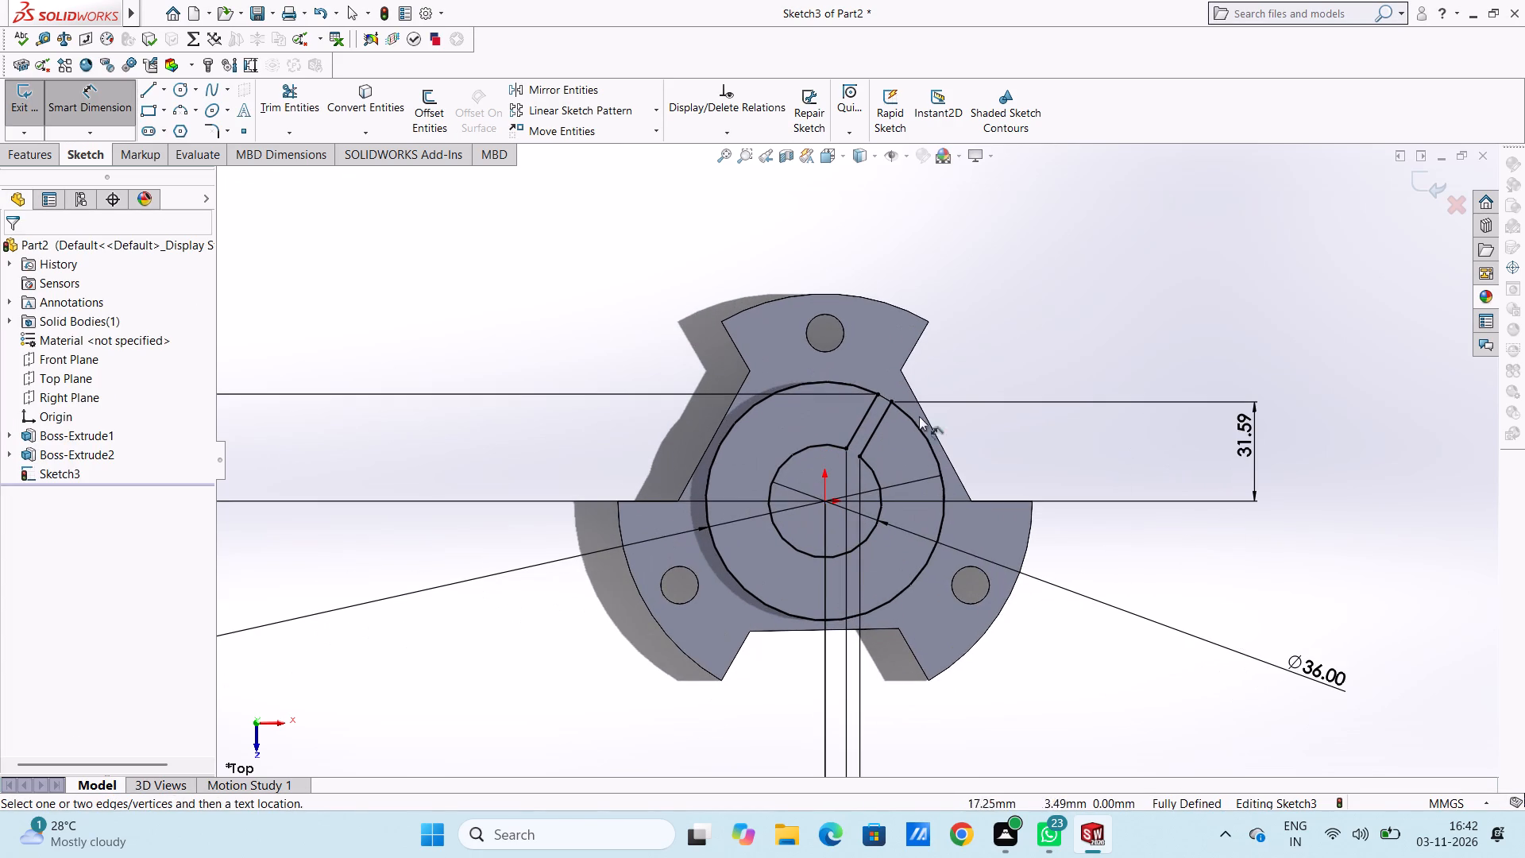
click(1072, 303)
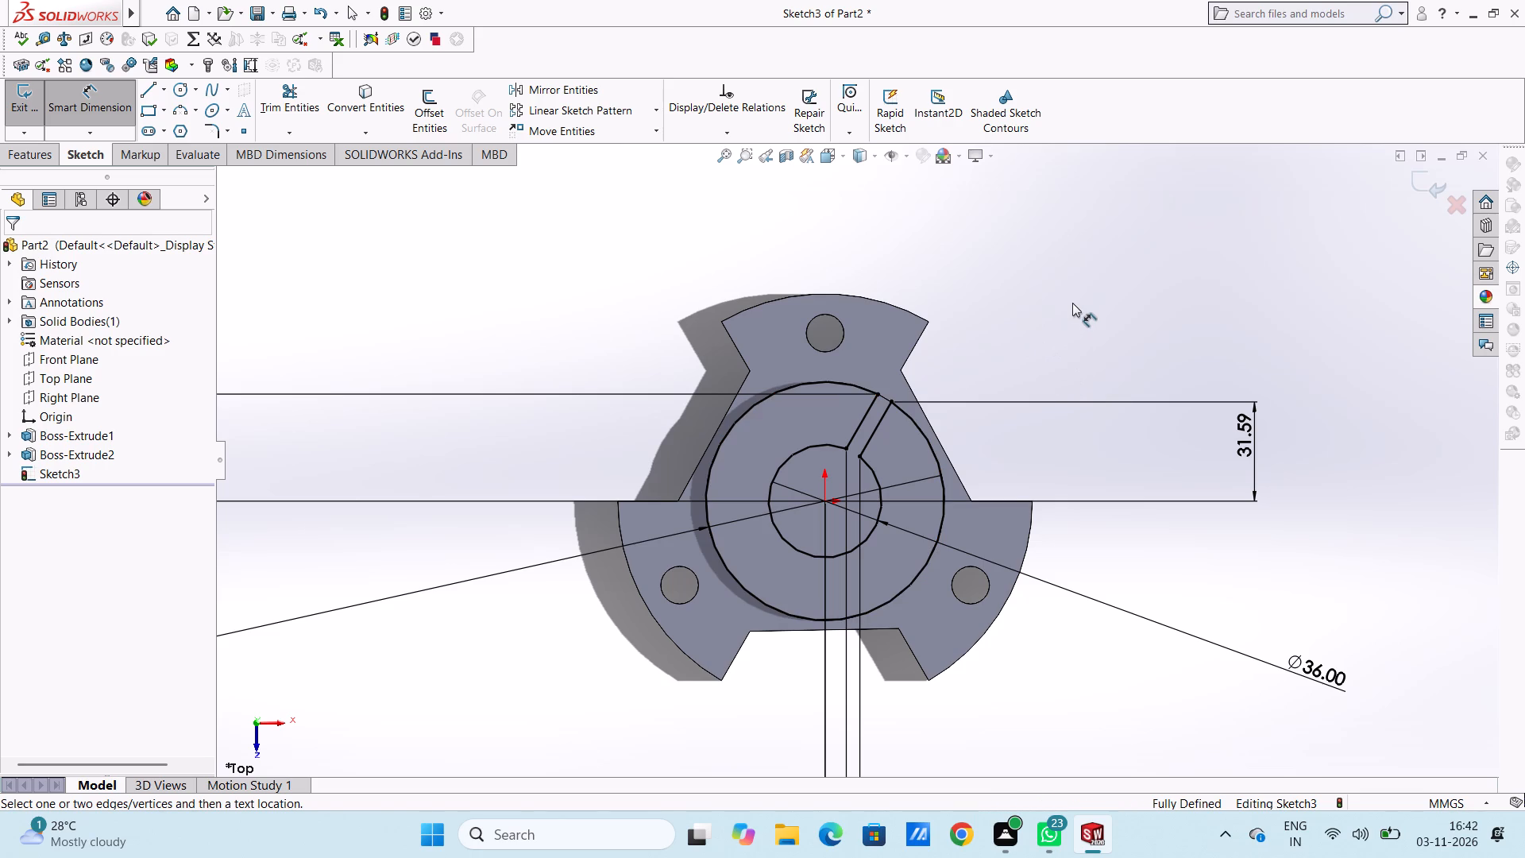
scroll(1035, 369, up, 2)
scroll(863, 623, down, 1)
scroll(863, 623, up, 1)
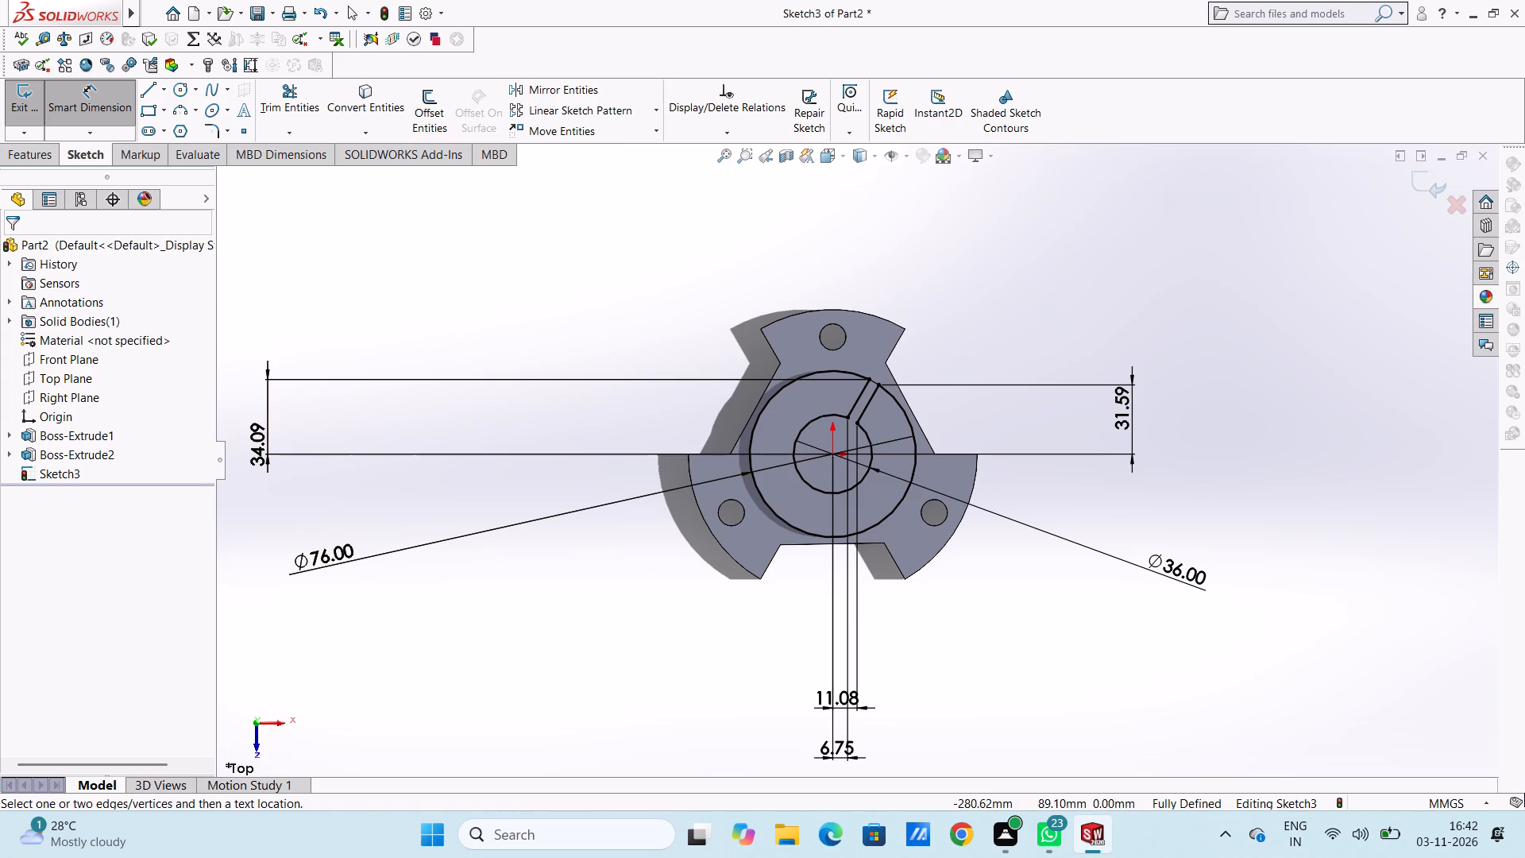
click(102, 110)
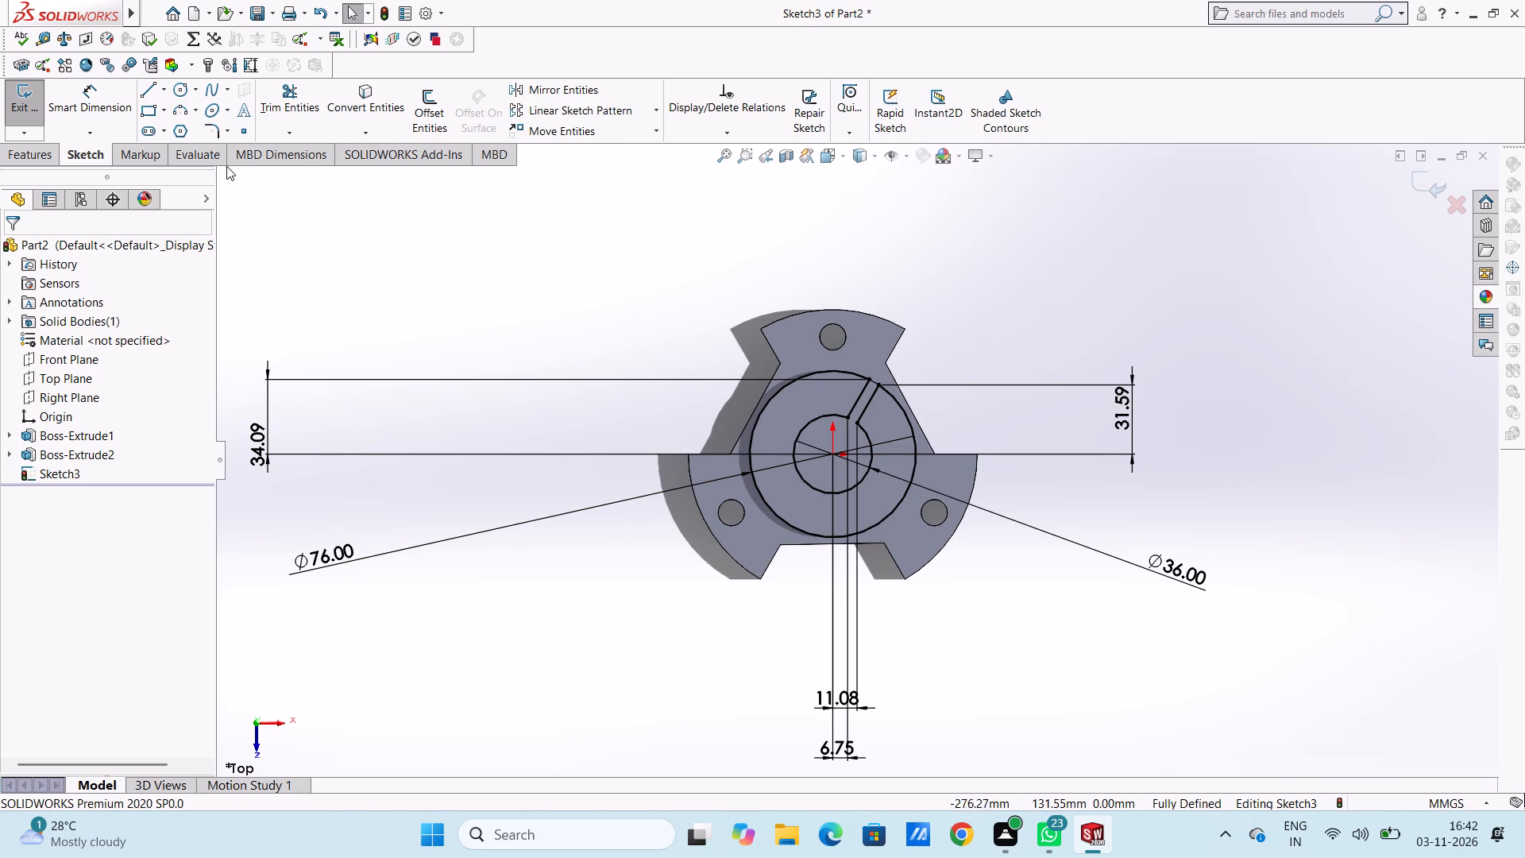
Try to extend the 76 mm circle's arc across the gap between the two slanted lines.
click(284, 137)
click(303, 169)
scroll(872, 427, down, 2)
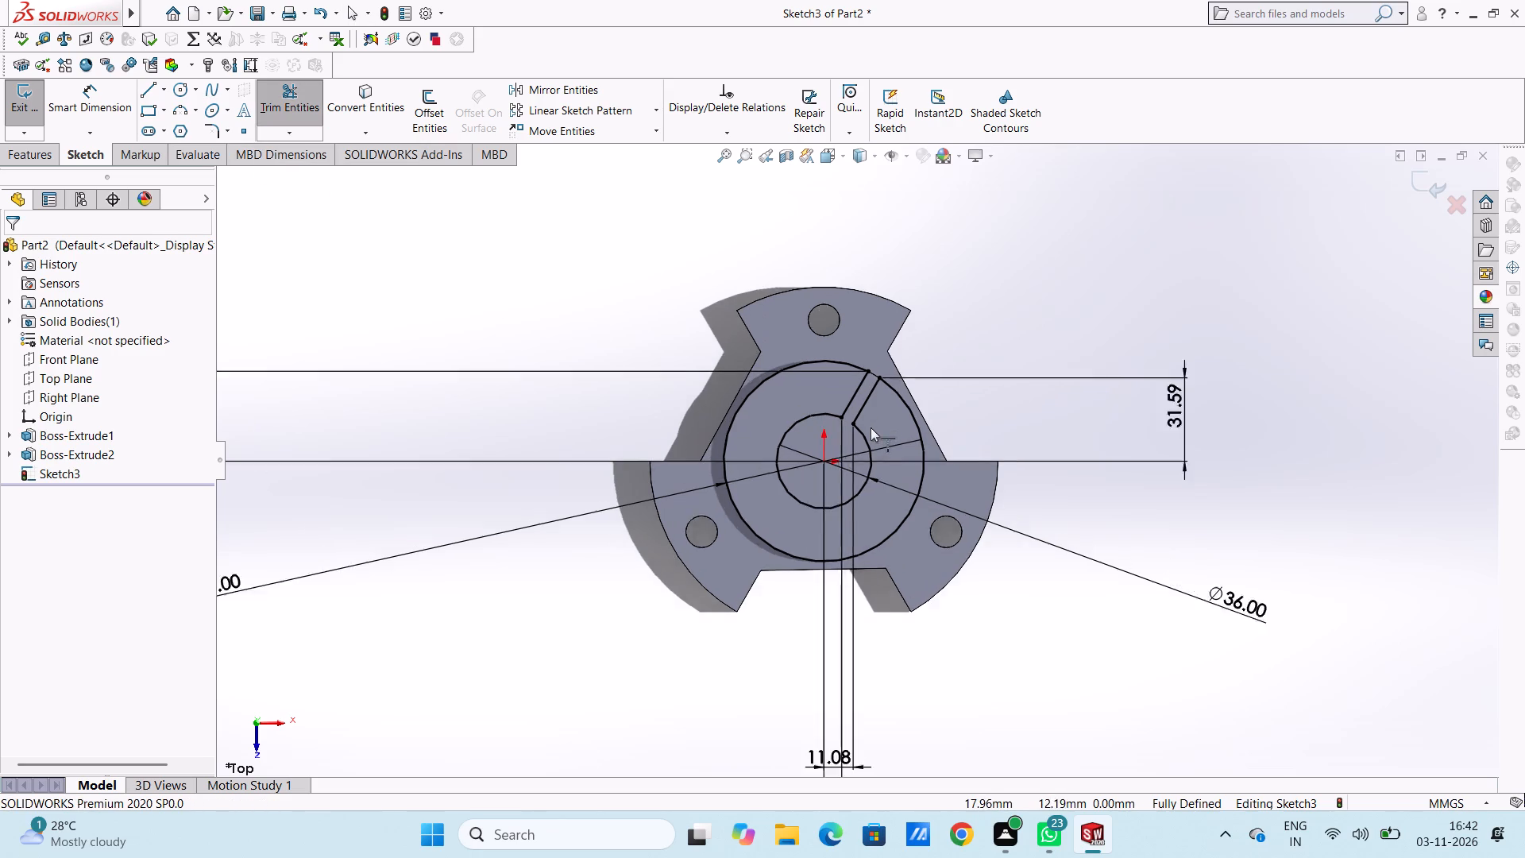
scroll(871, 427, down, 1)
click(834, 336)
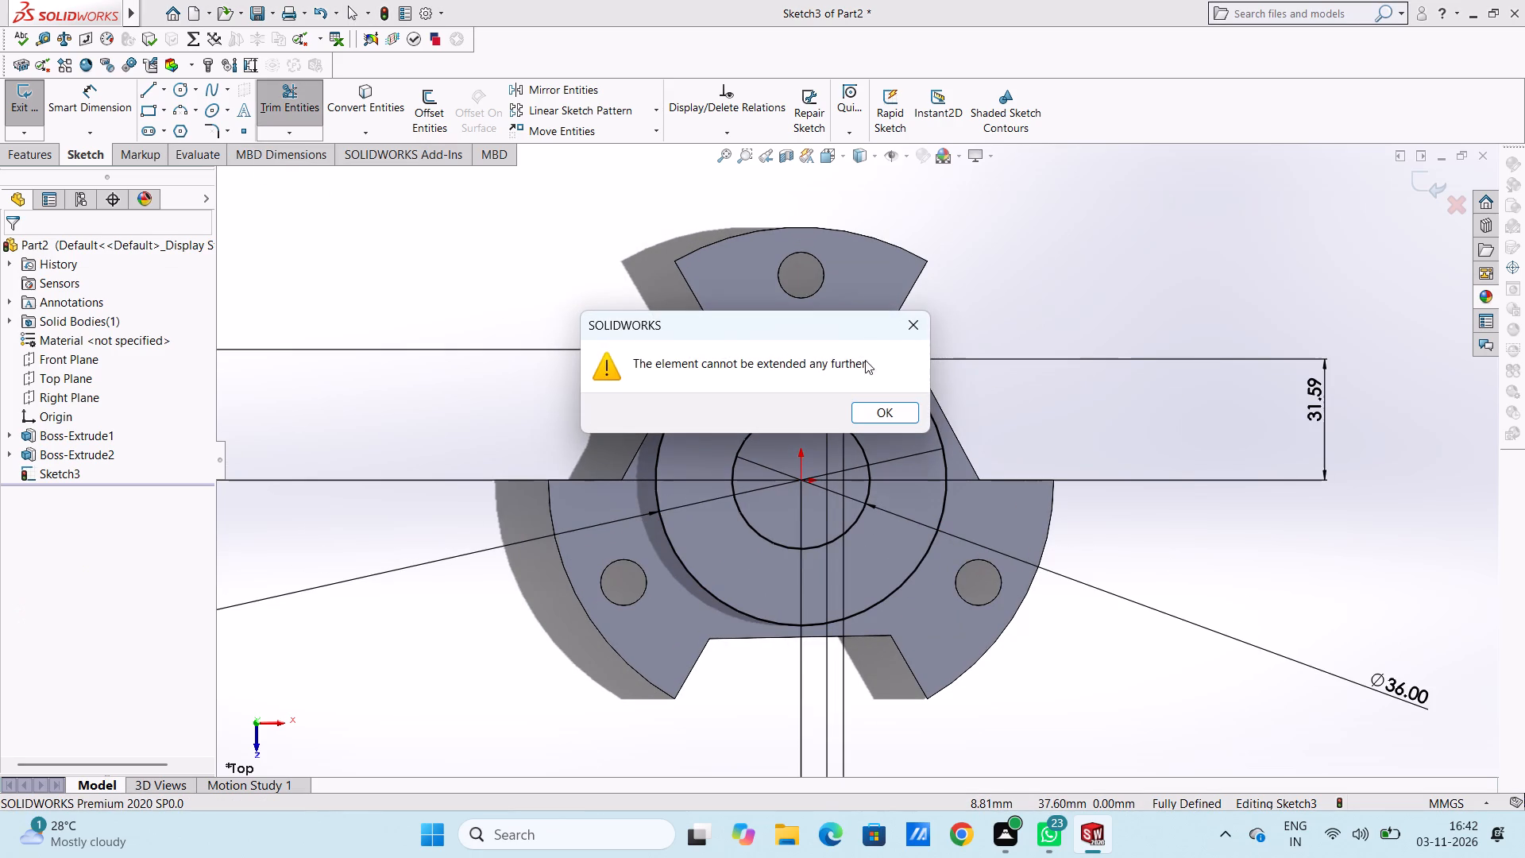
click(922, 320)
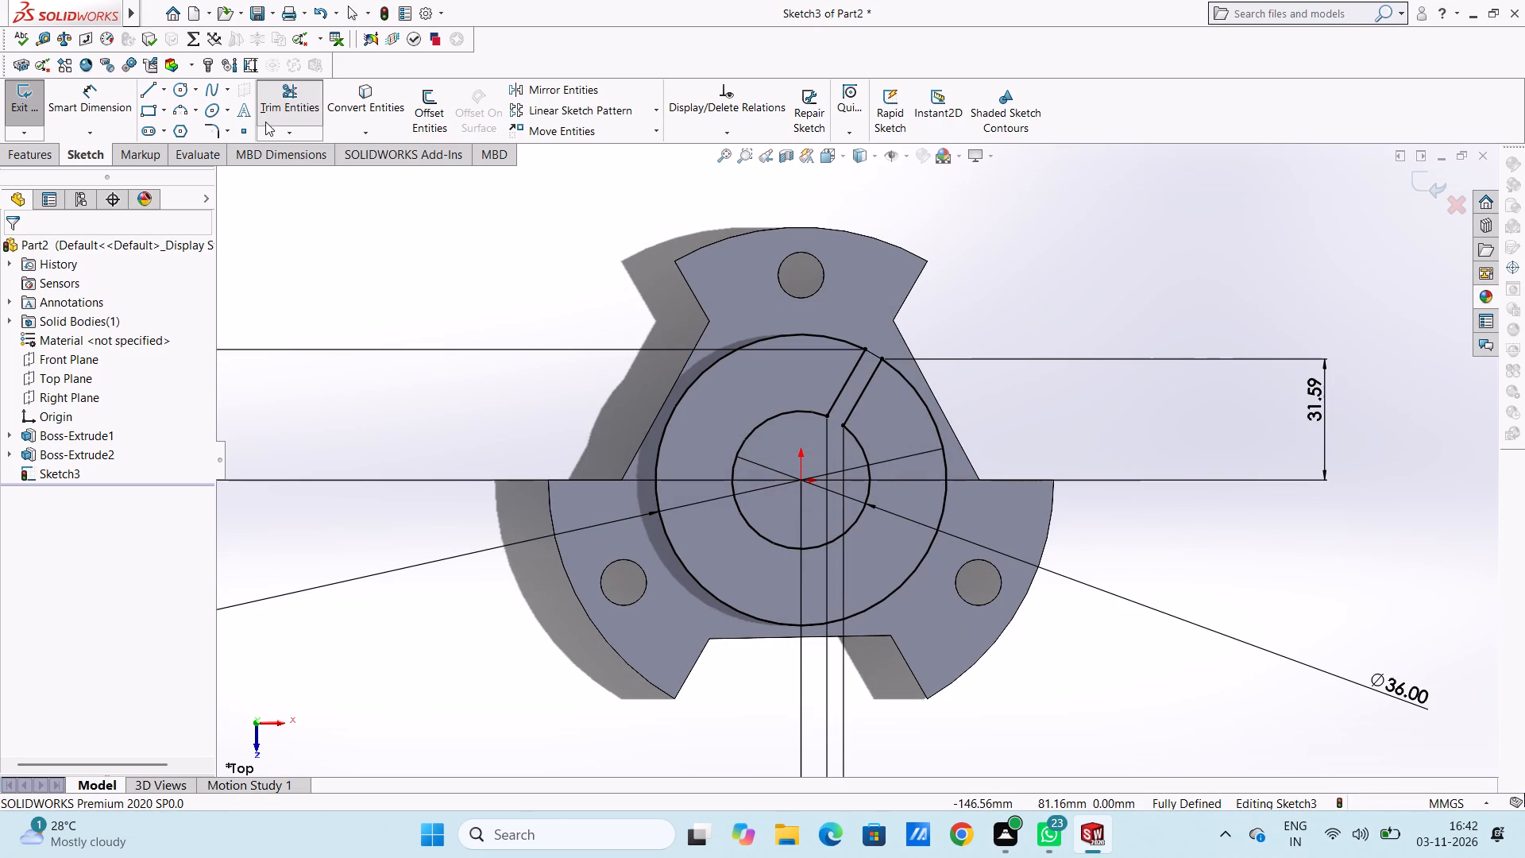
Sketch a full circle of 38 mm radius centred on the origin, over the outer 76 mm arc.
click(39, 160)
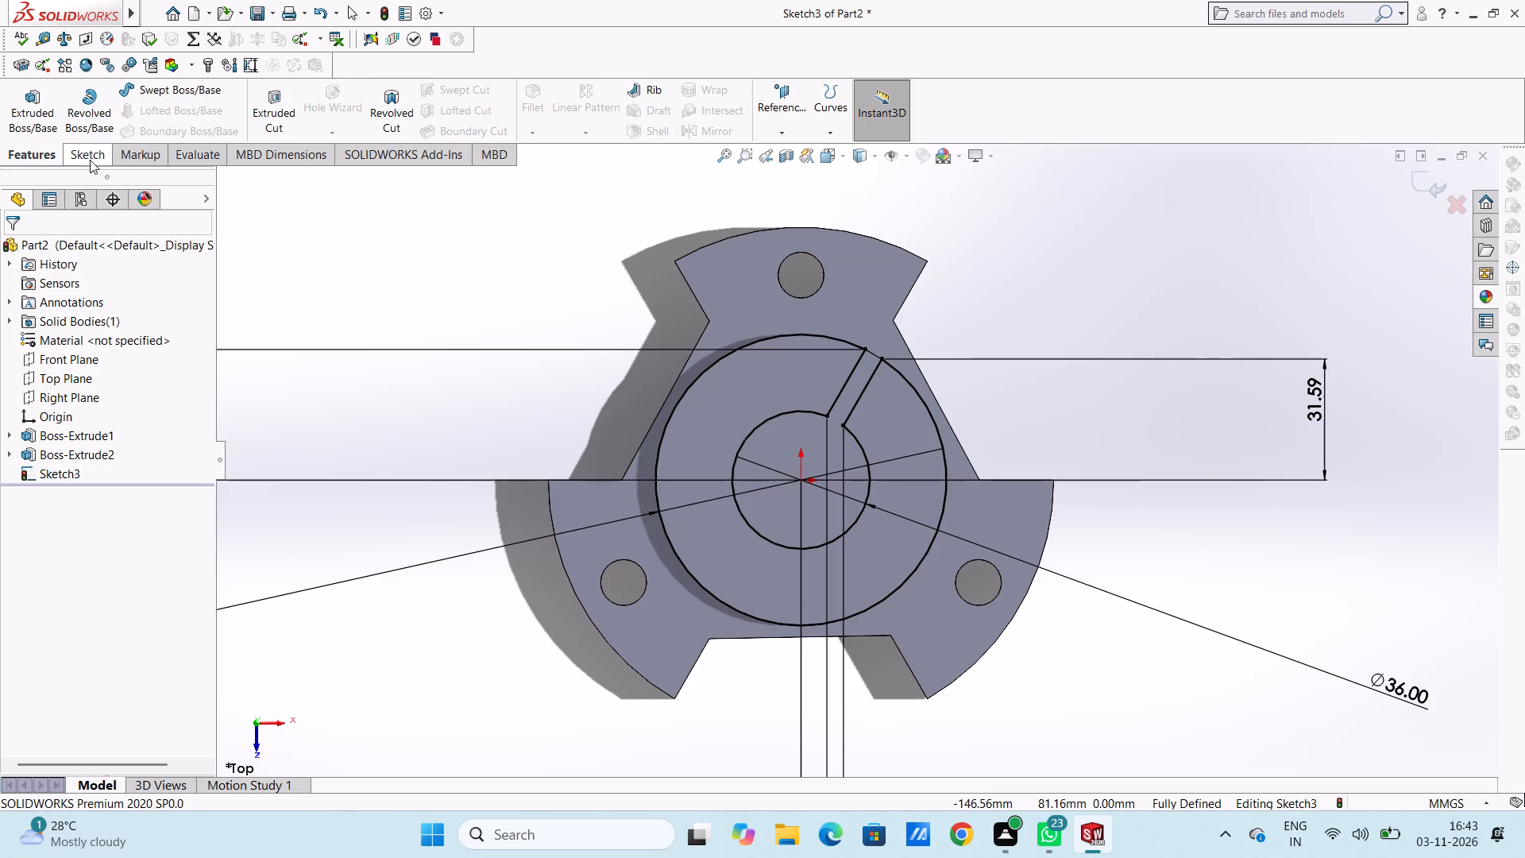
click(90, 158)
click(181, 93)
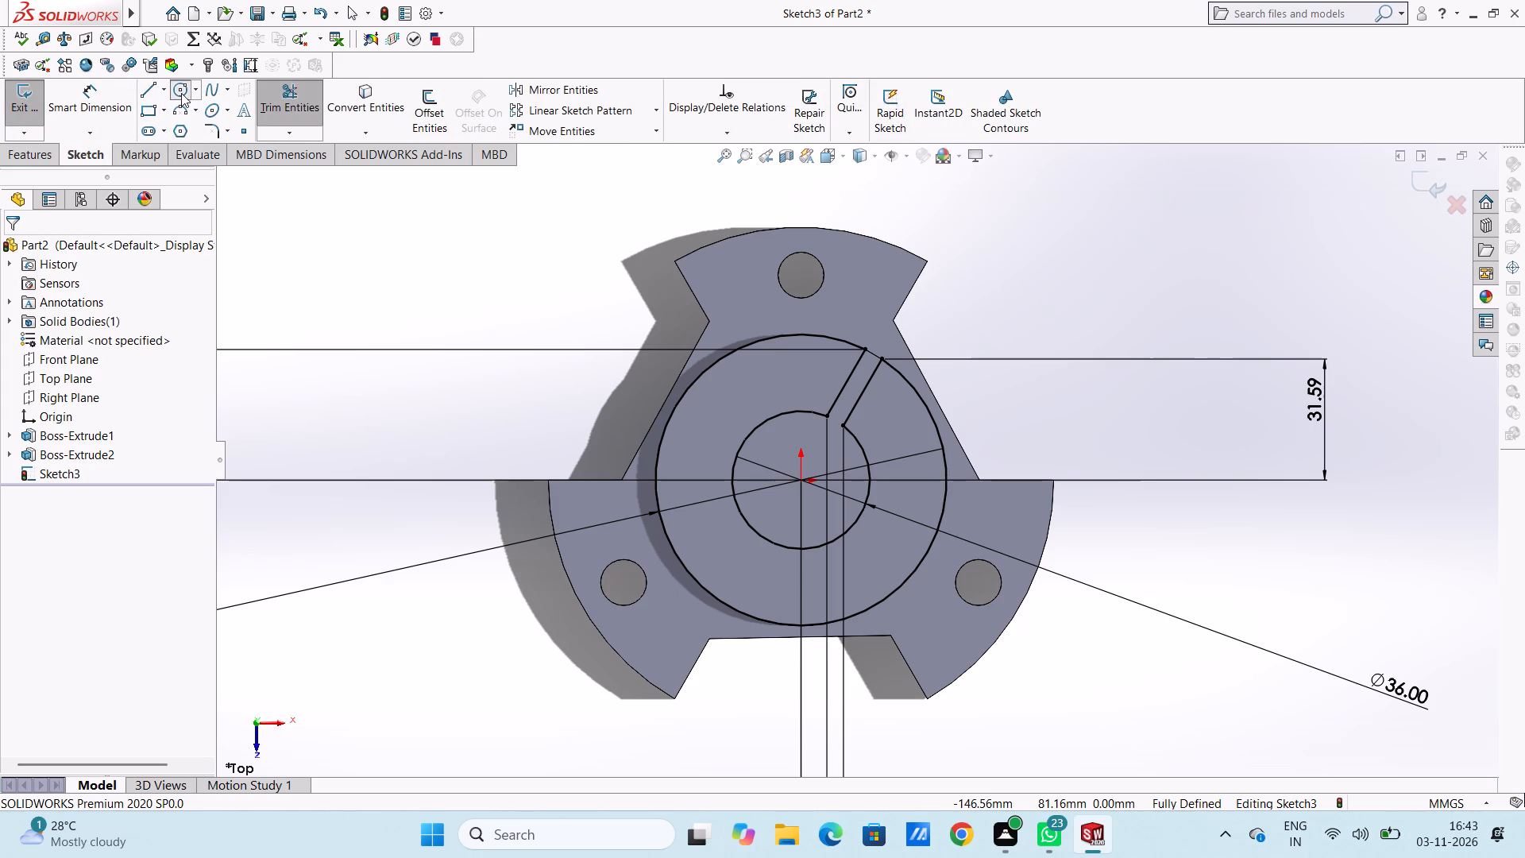
scroll(821, 470, down, 4)
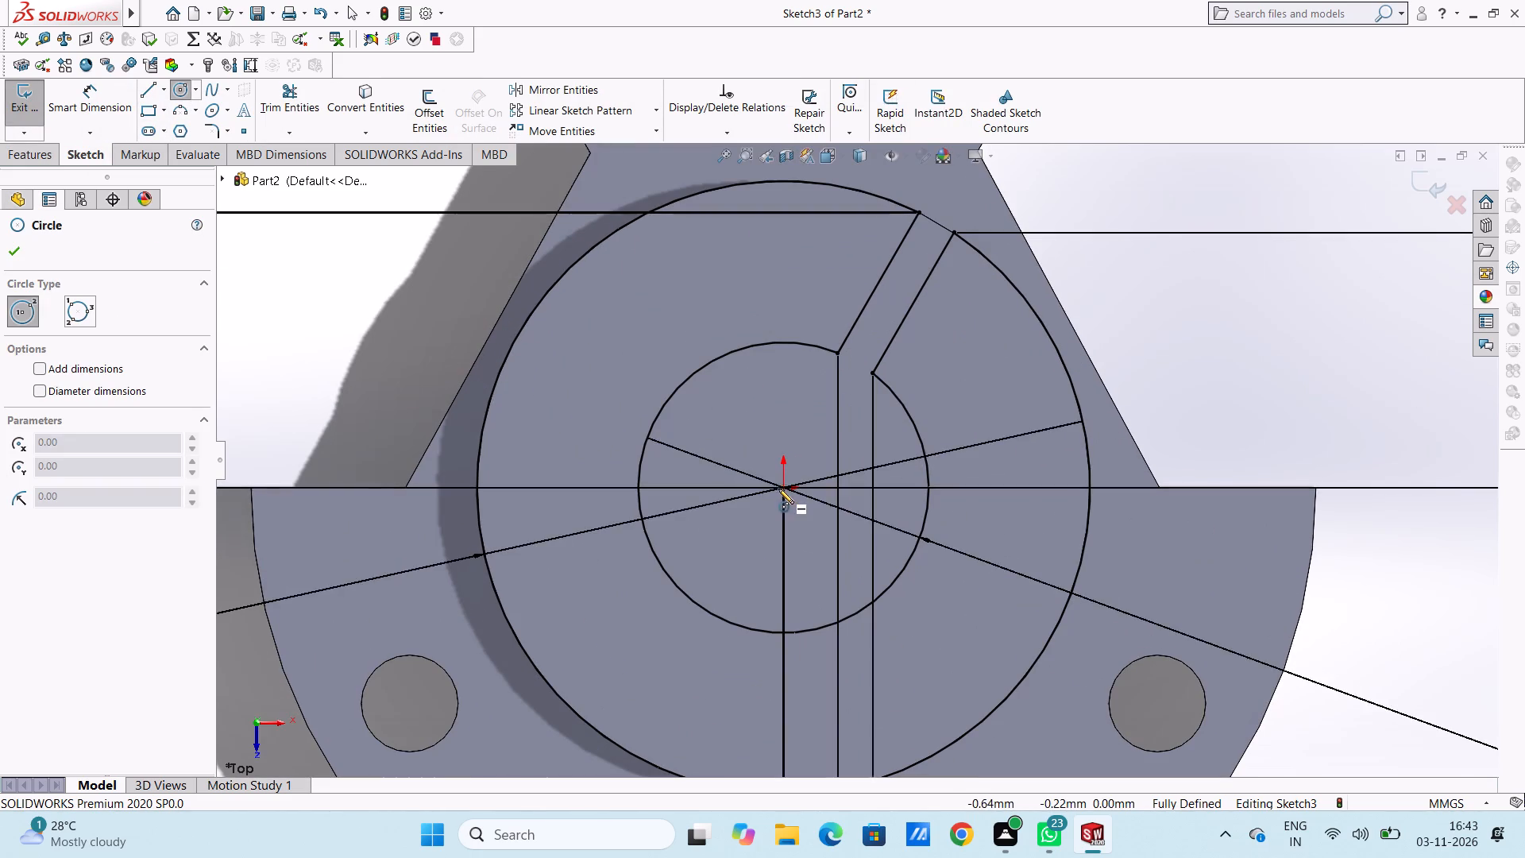
click(782, 485)
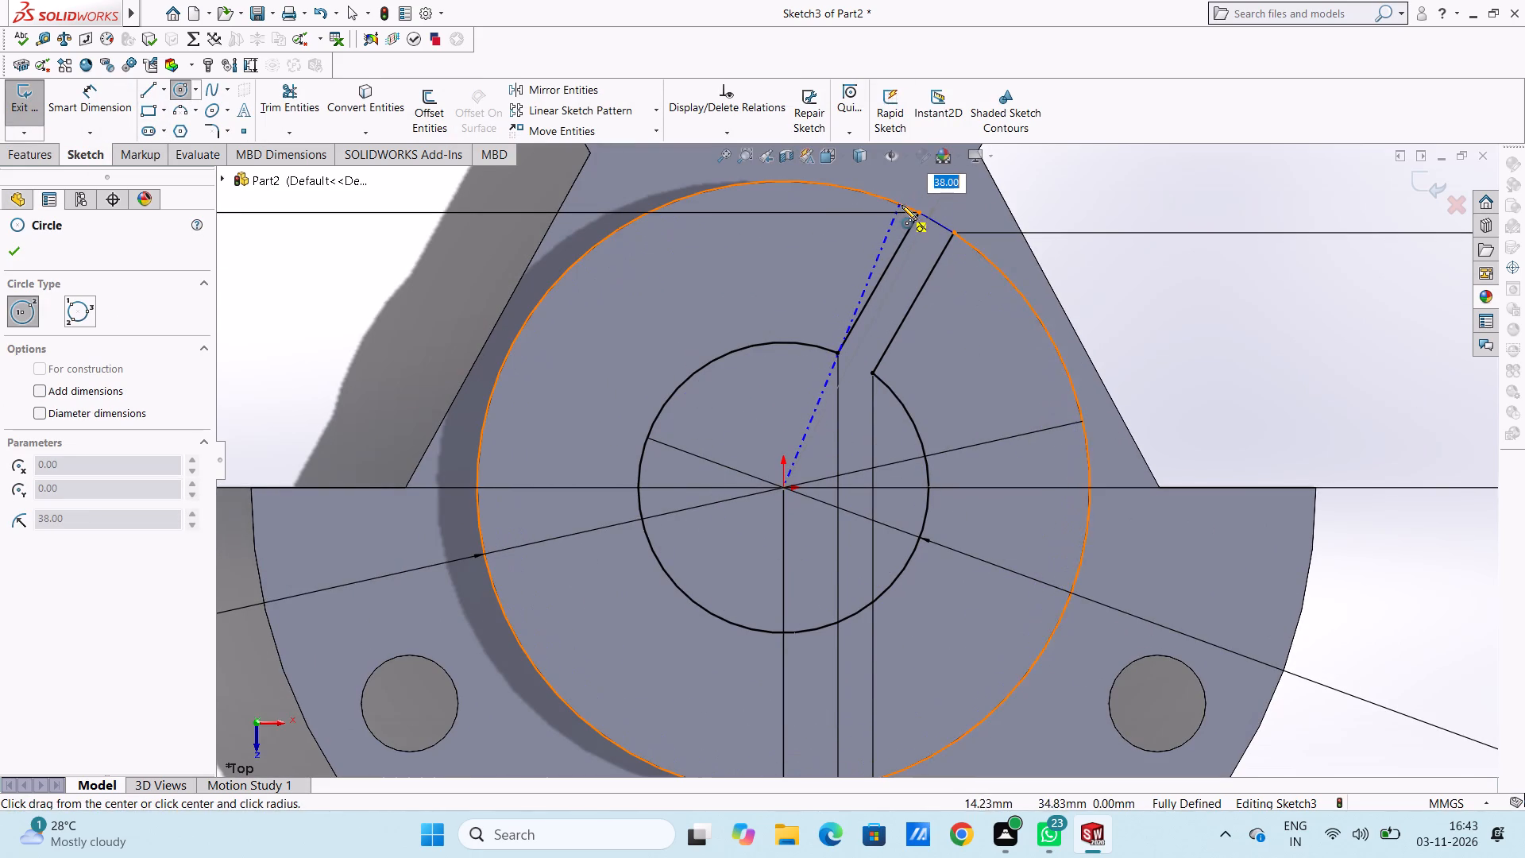
click(901, 204)
scroll(1040, 220, up, 4)
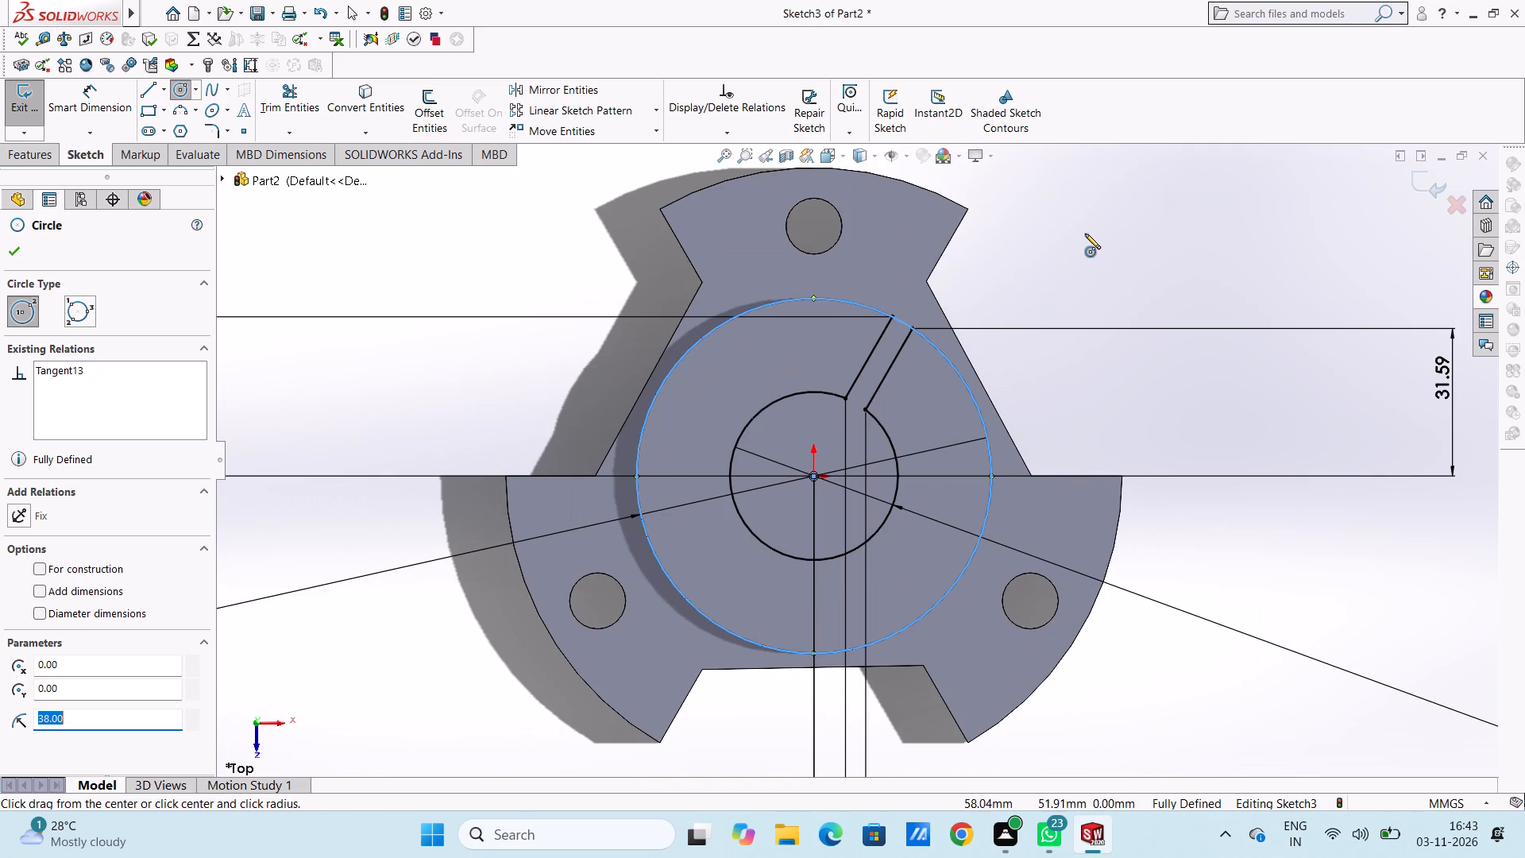
right_click(1085, 234)
click(1099, 244)
click(1092, 248)
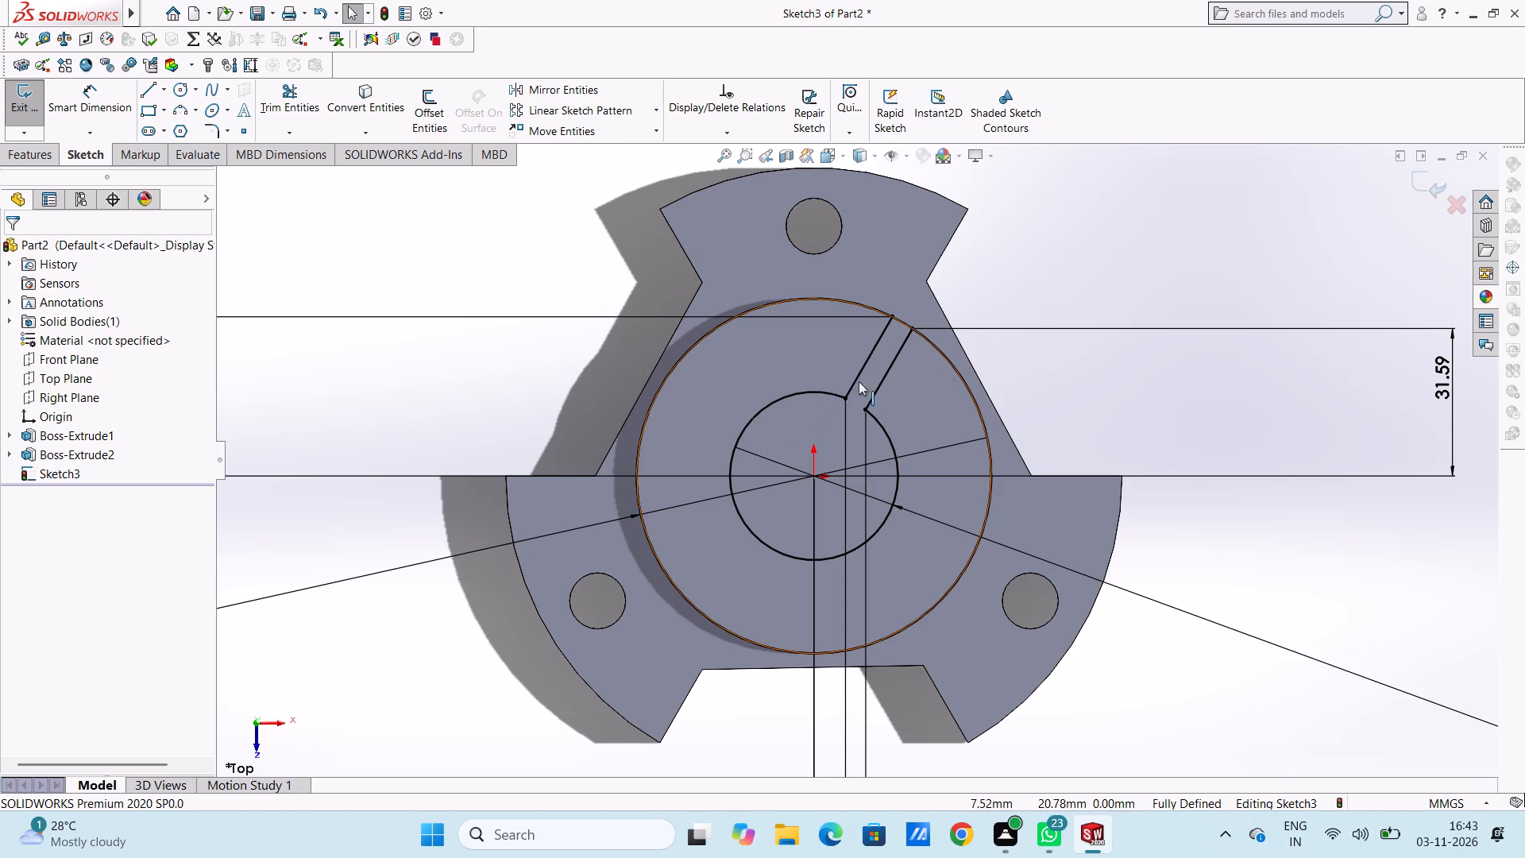
click(1060, 213)
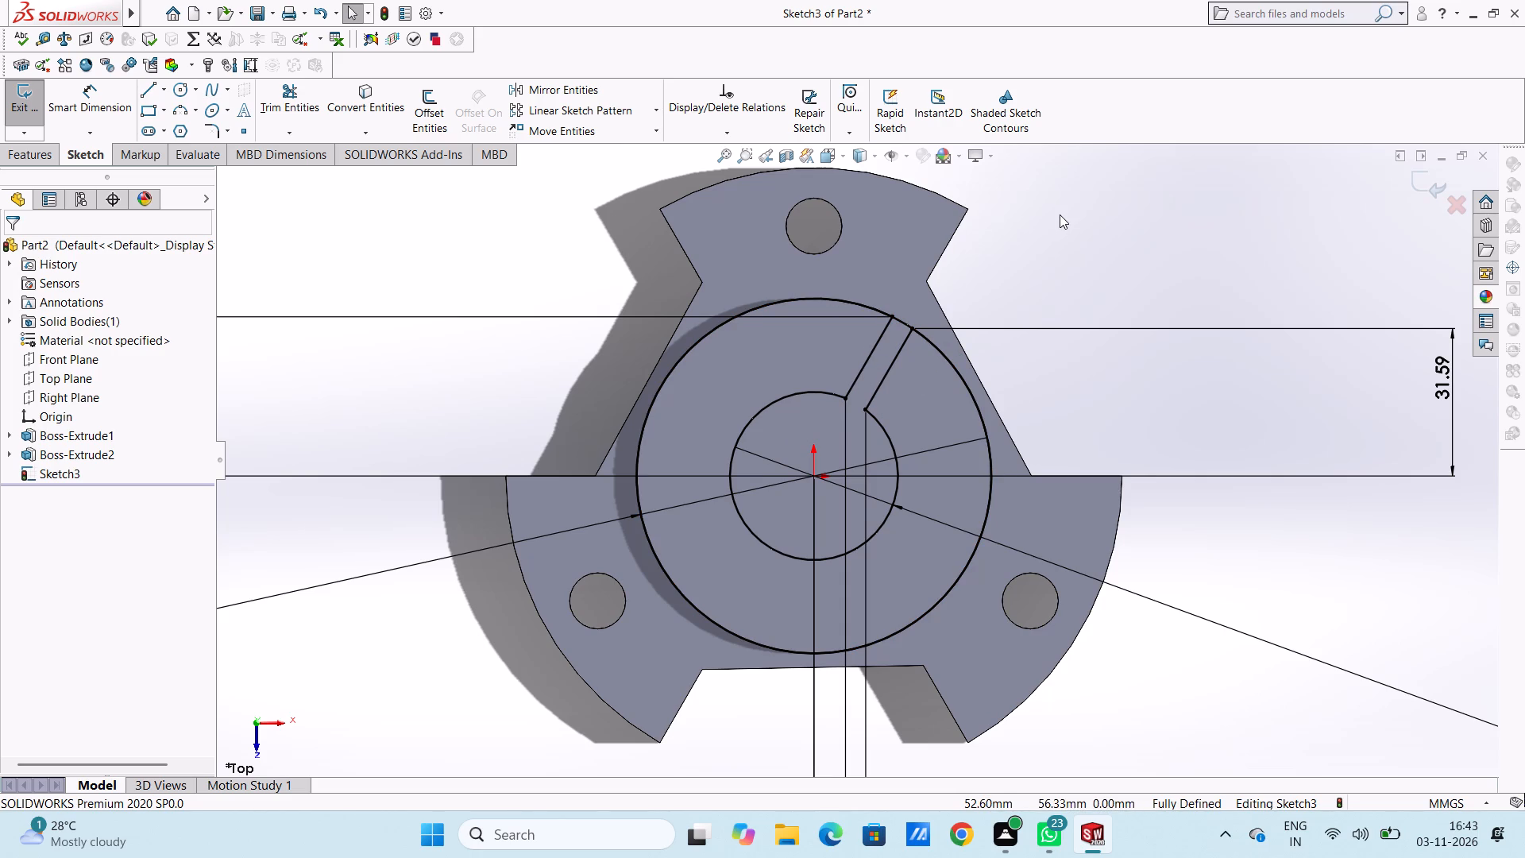
Circular-pattern the two slanted lines around the origin with 6 equally spaced instances over 360 degrees.
click(871, 360)
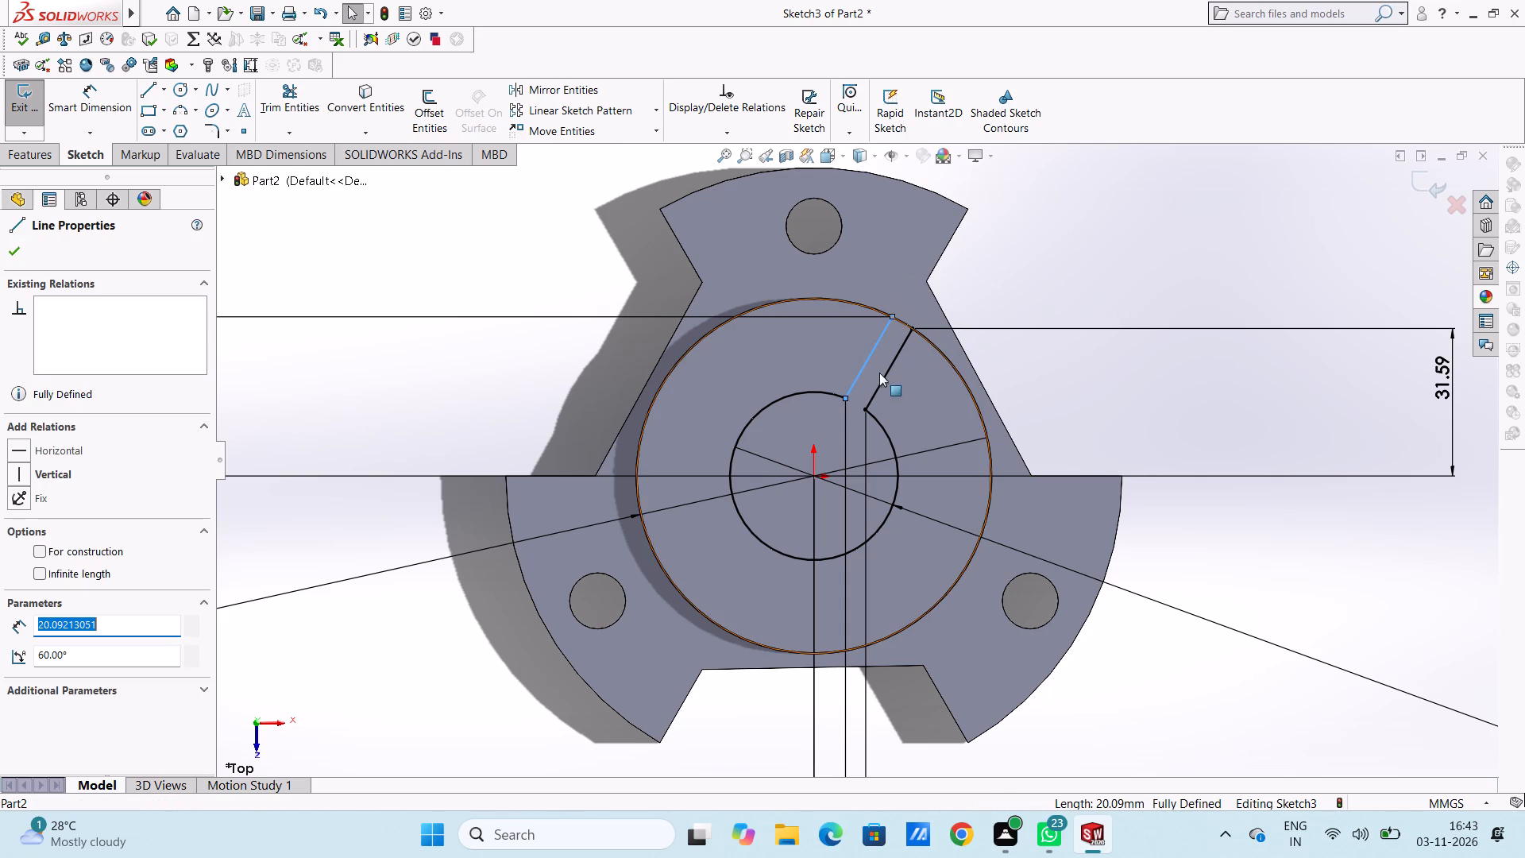
ctrl+click(883, 378)
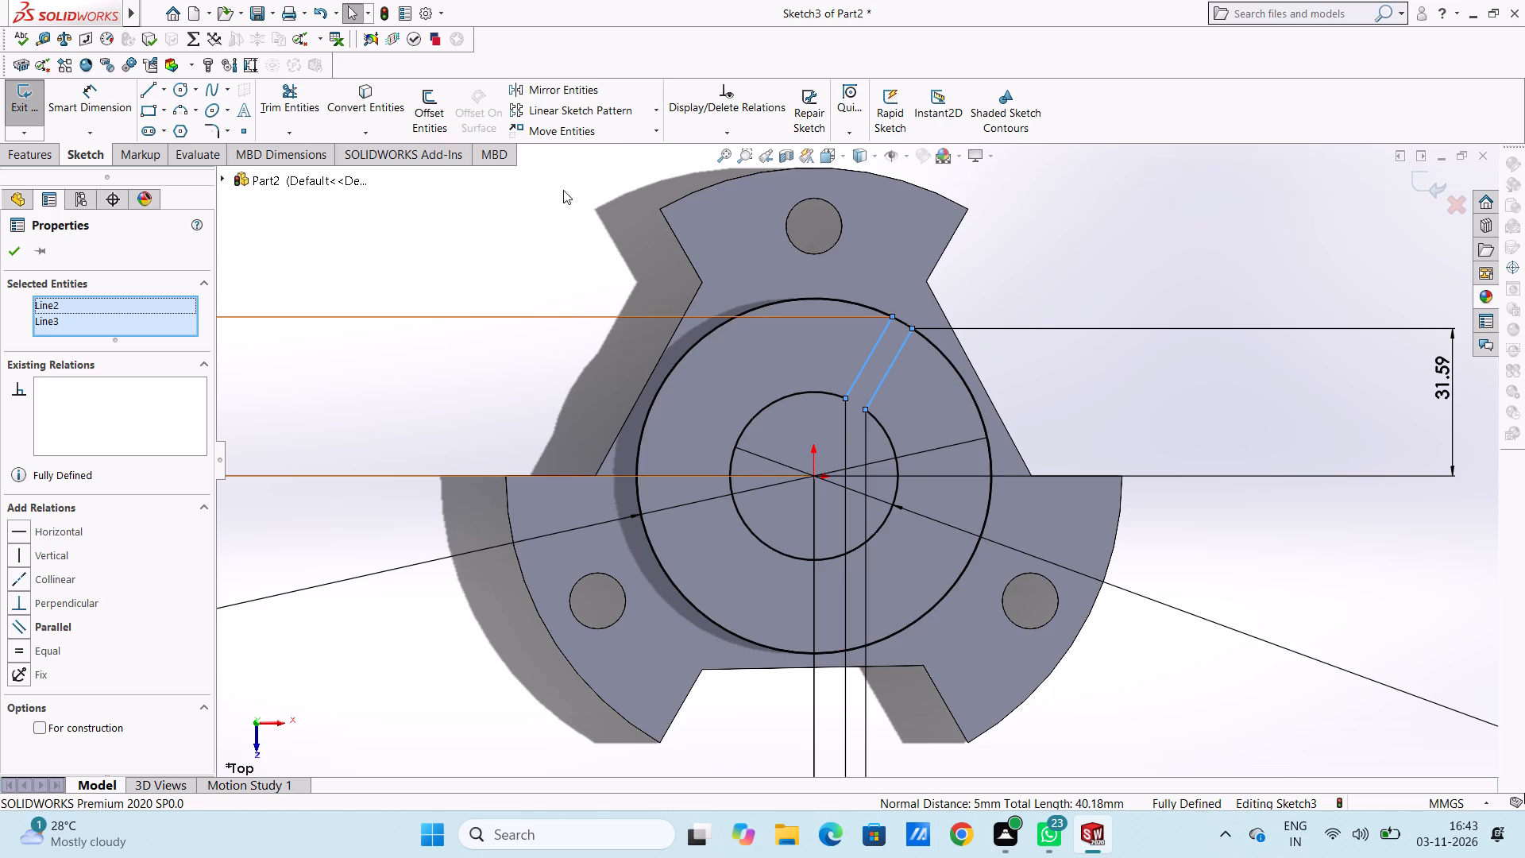
click(657, 114)
click(646, 153)
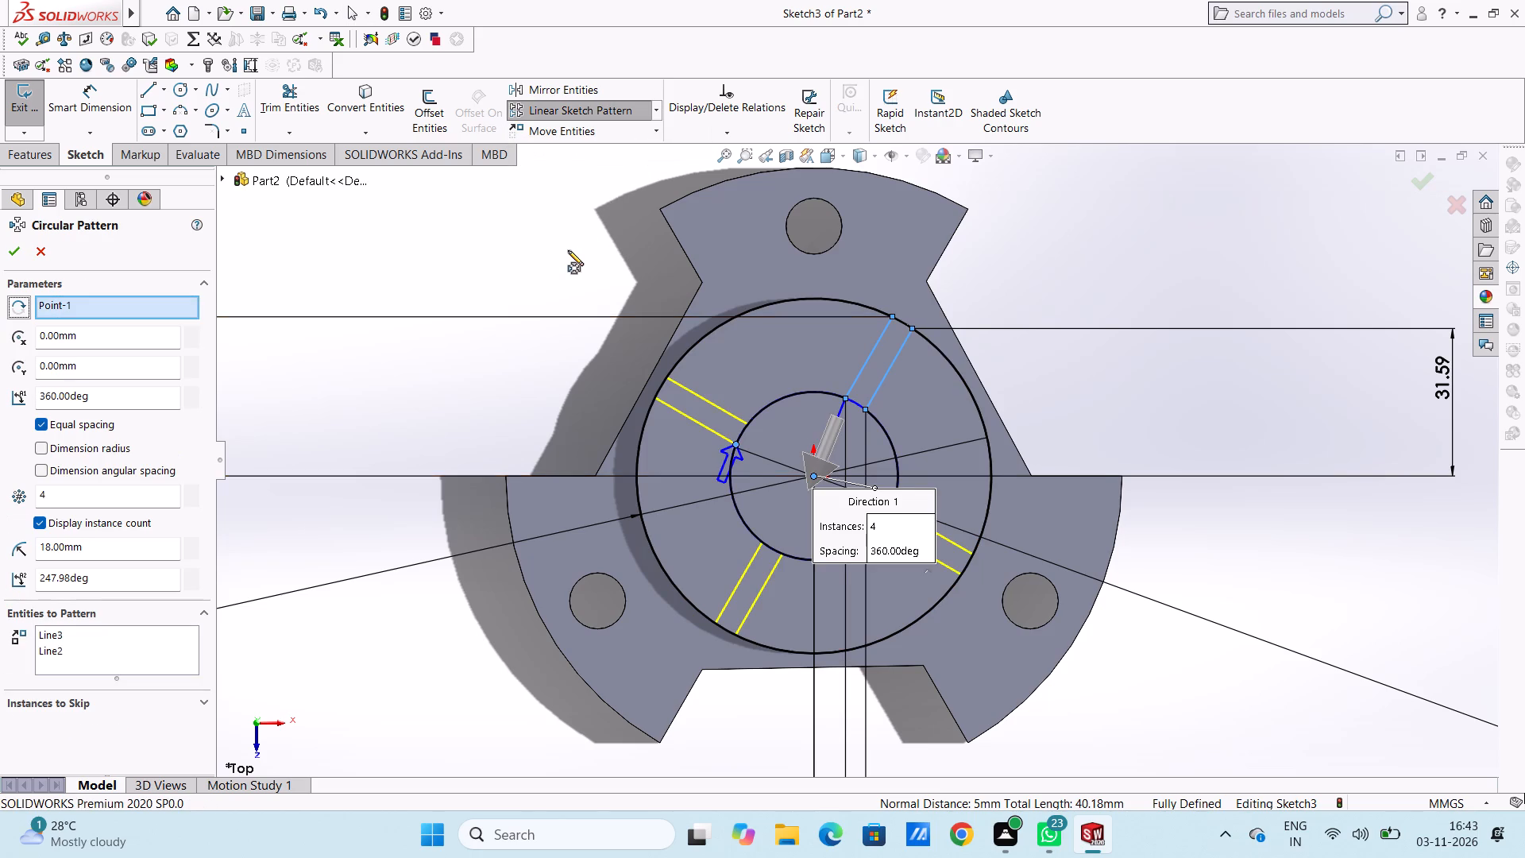
scroll(568, 250, up, 3)
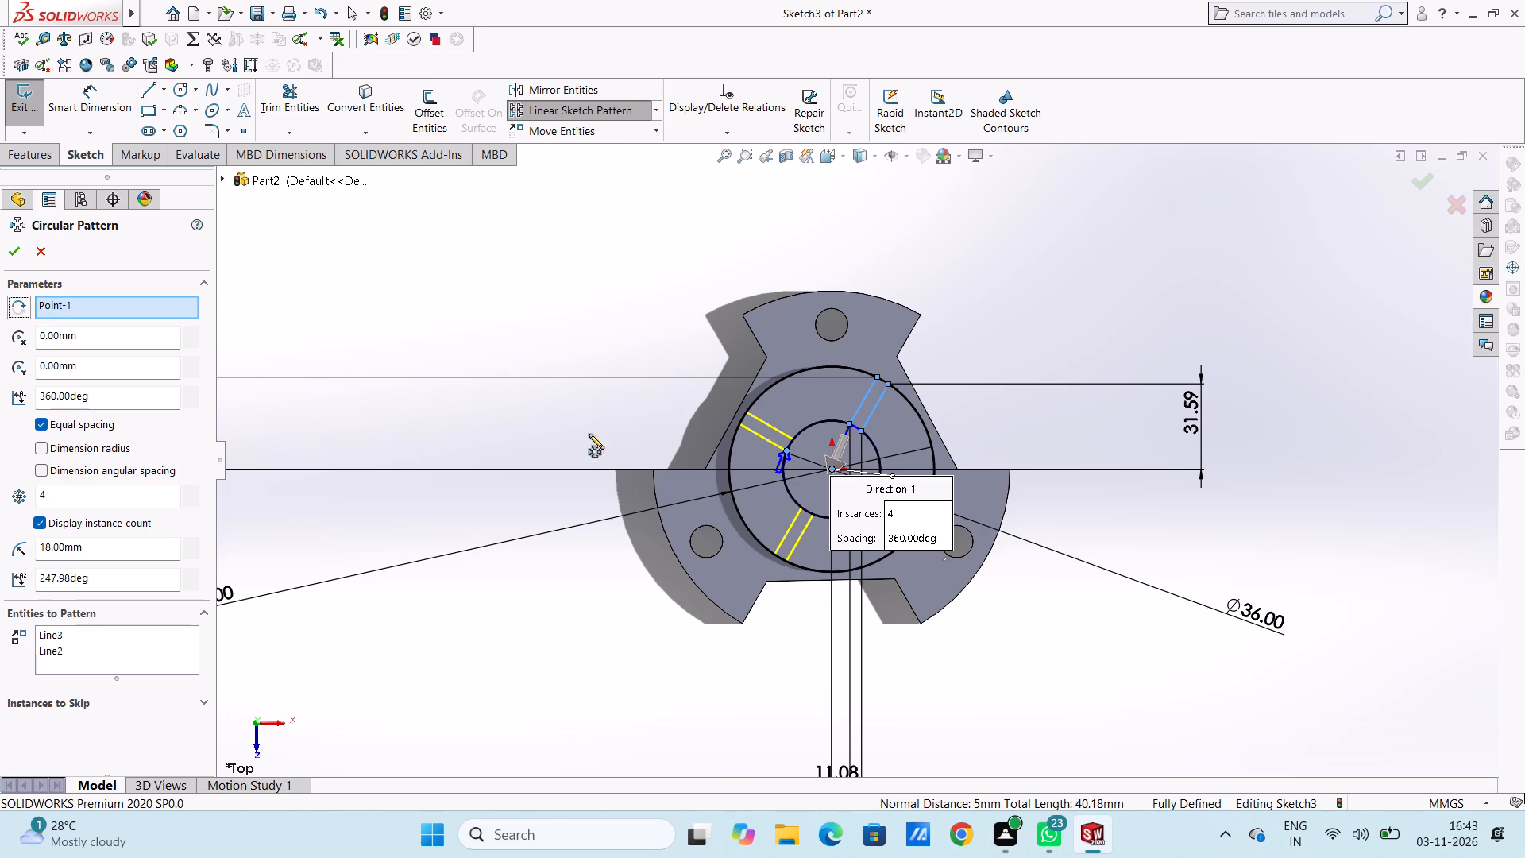
scroll(880, 639, down, 2)
scroll(973, 291, up, 1)
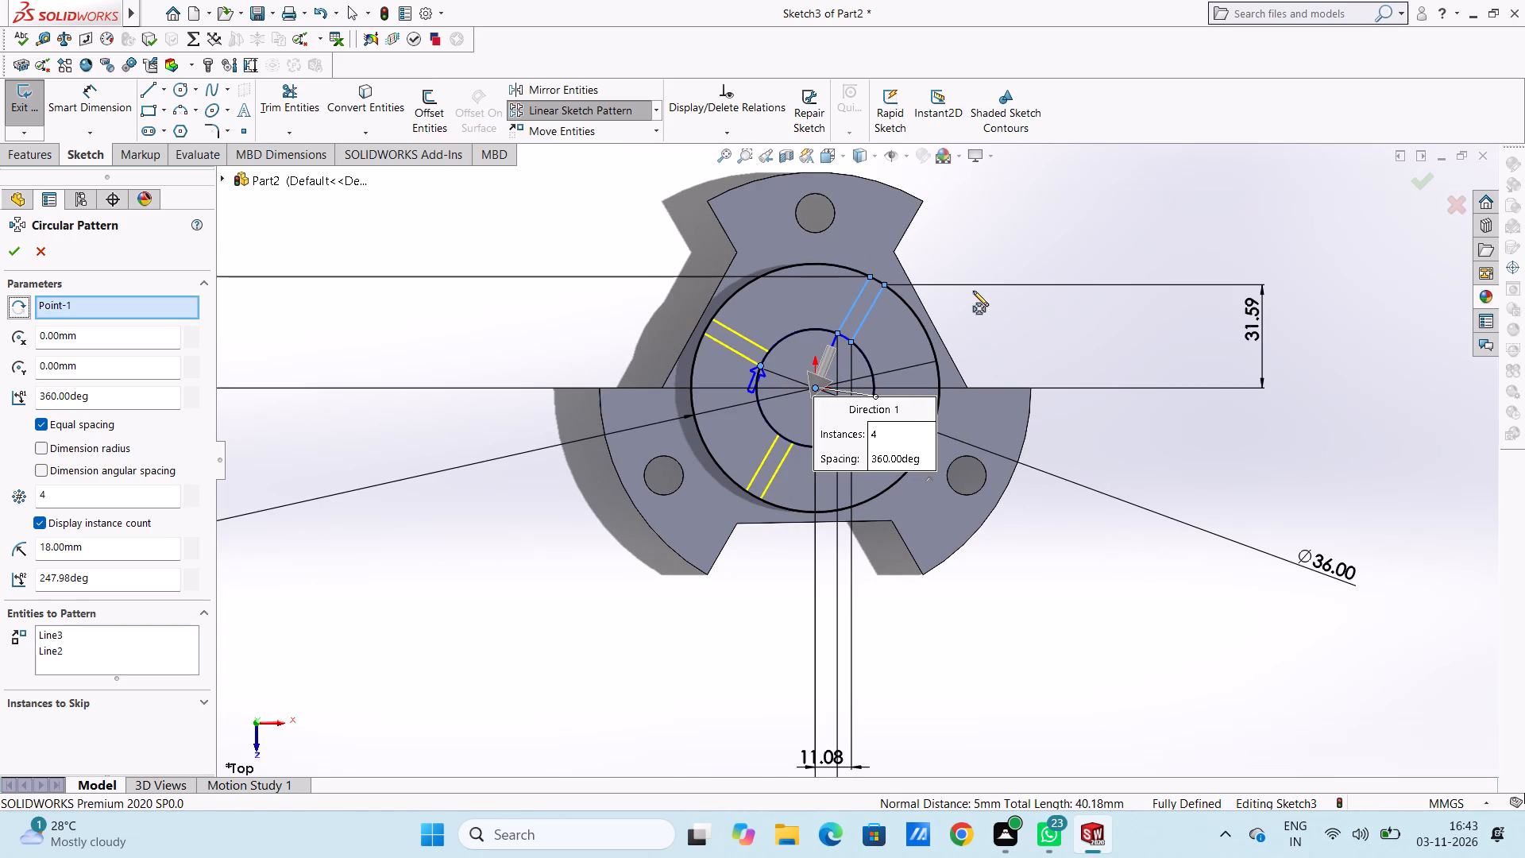
double_click(133, 500)
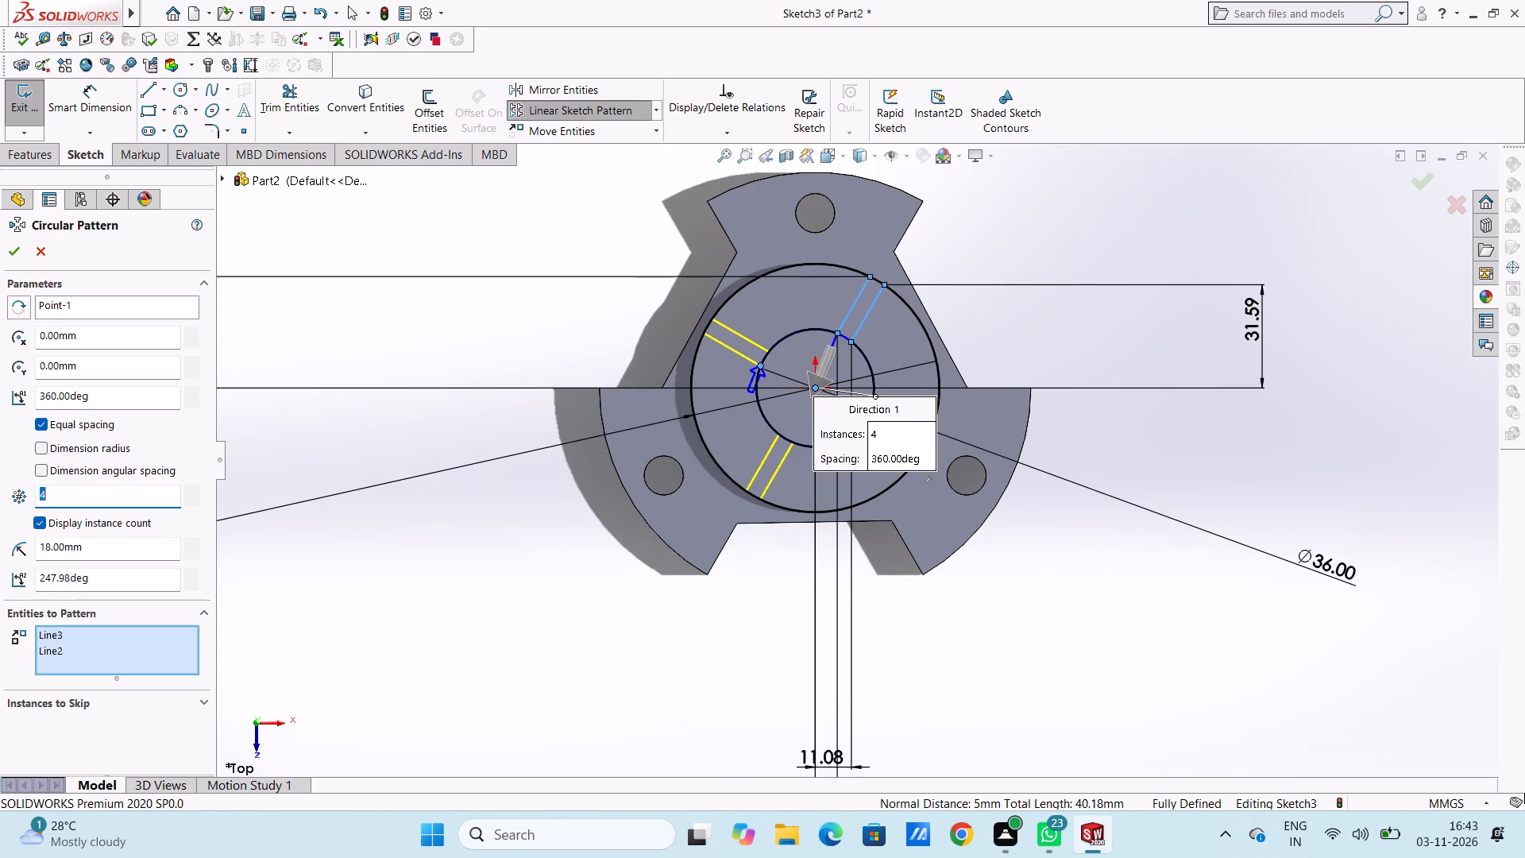
key(6)
key(Return)
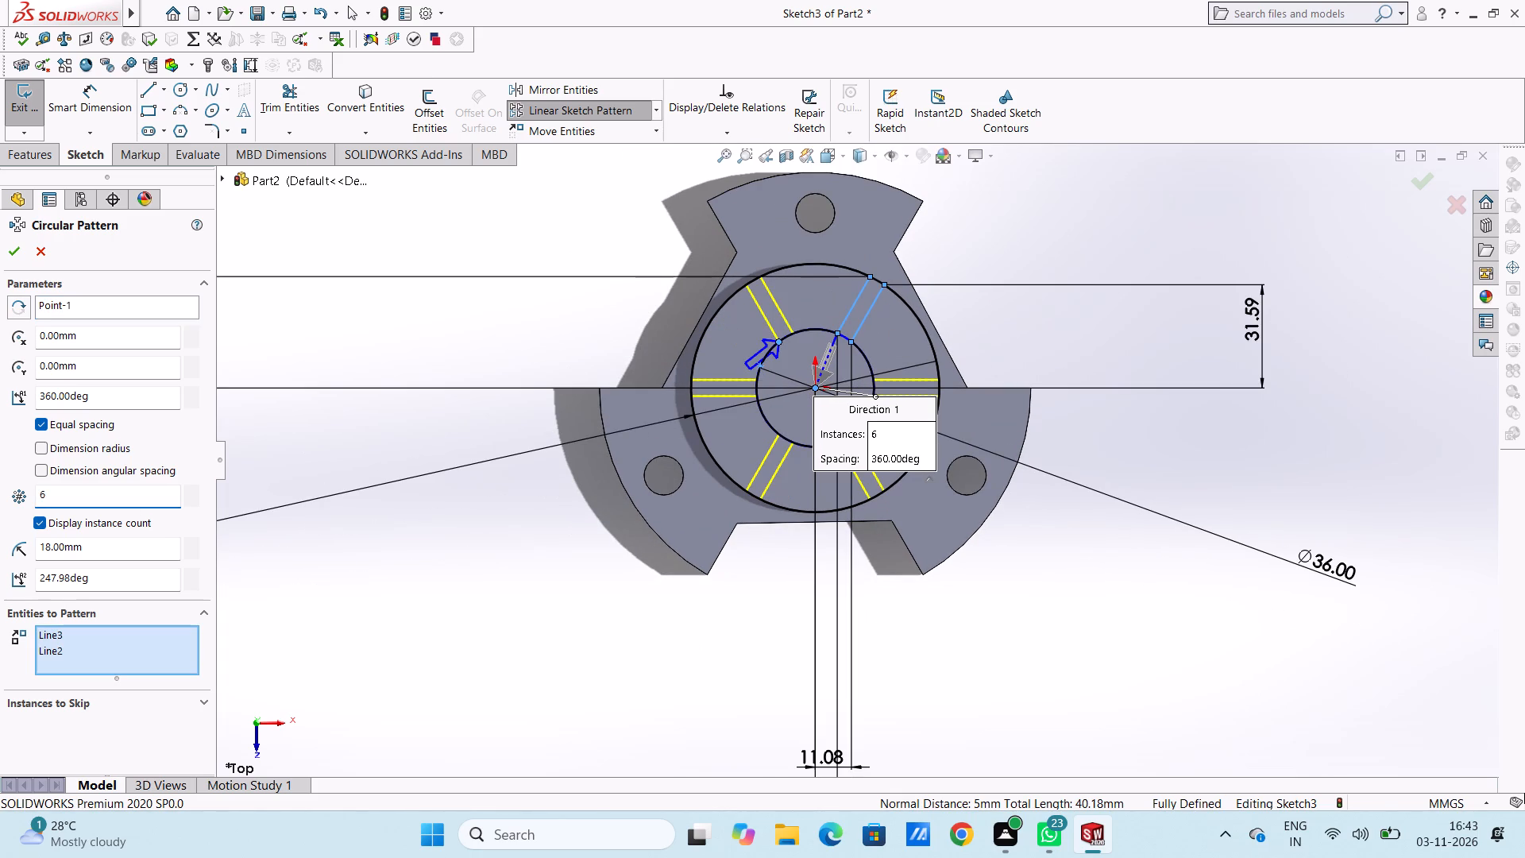
click(12, 248)
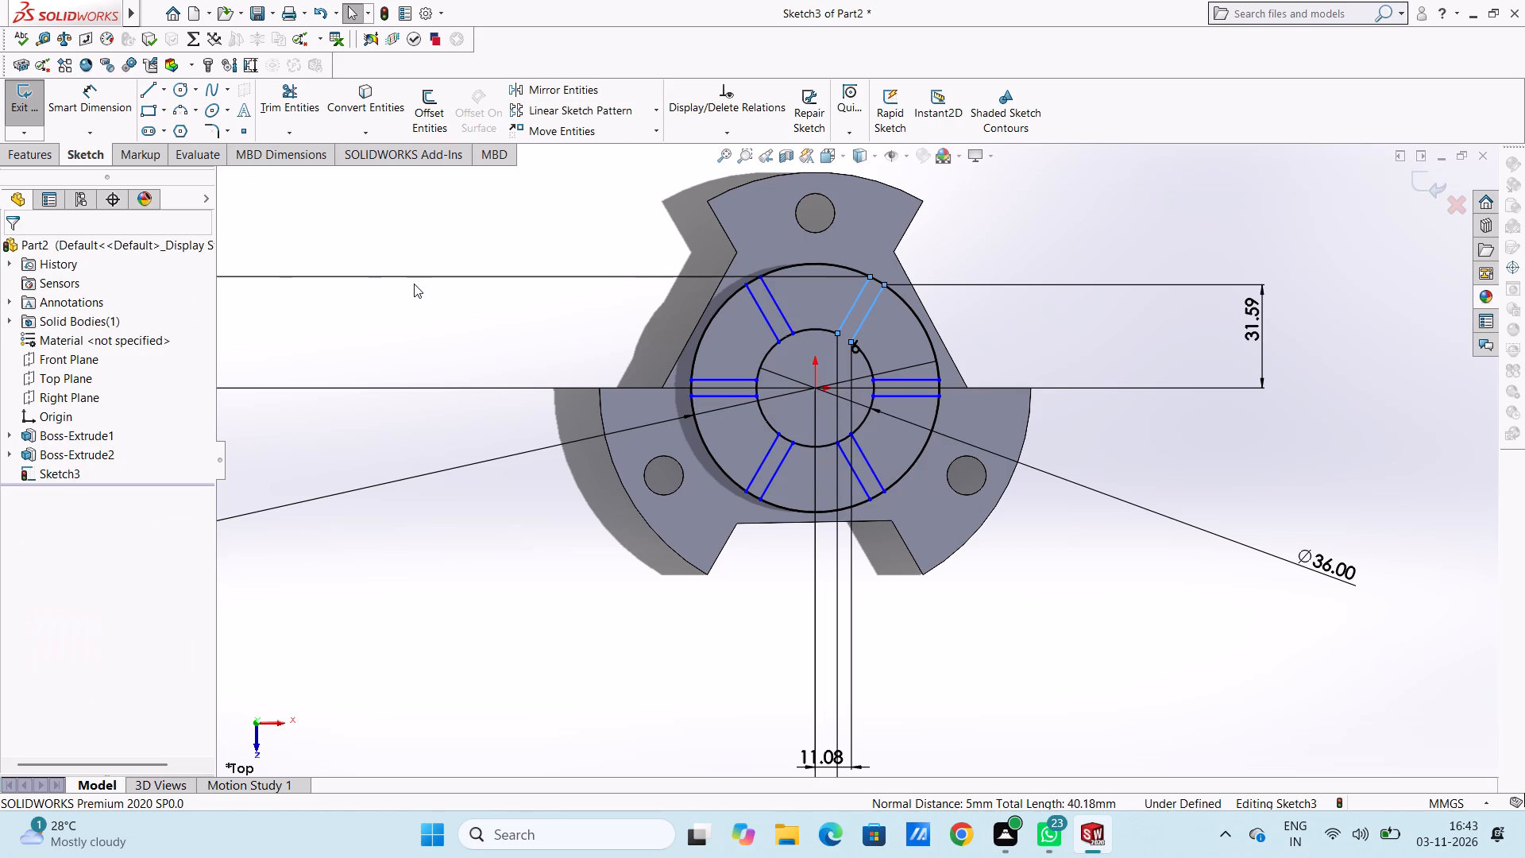
click(419, 303)
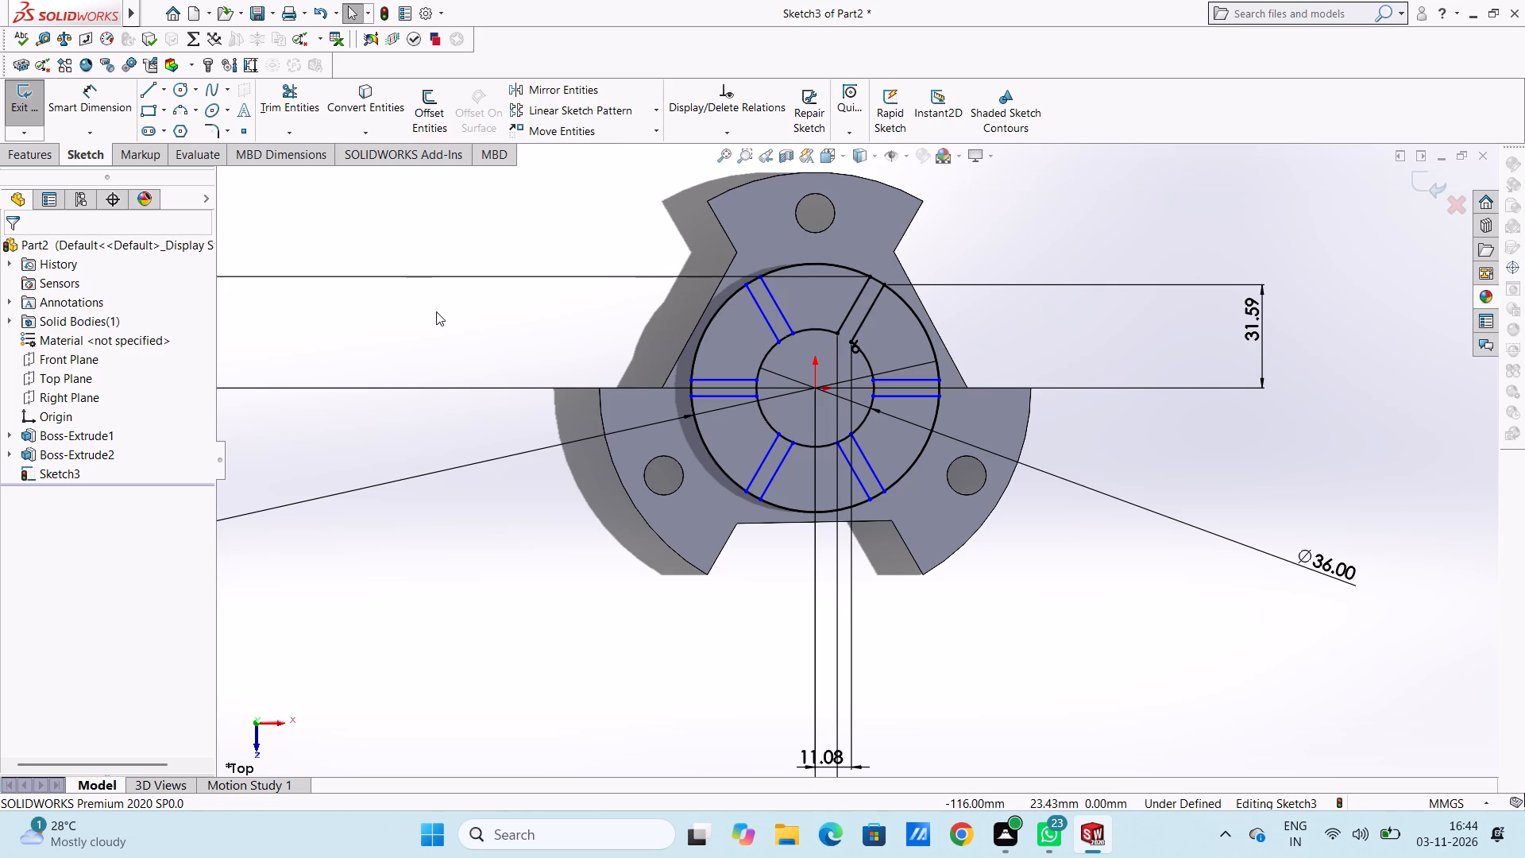
Trim away the 36 mm circle's short arcs between the two lines of each of the five patterned slots, using Trim to closest.
click(284, 109)
scroll(810, 340, down, 6)
click(761, 389)
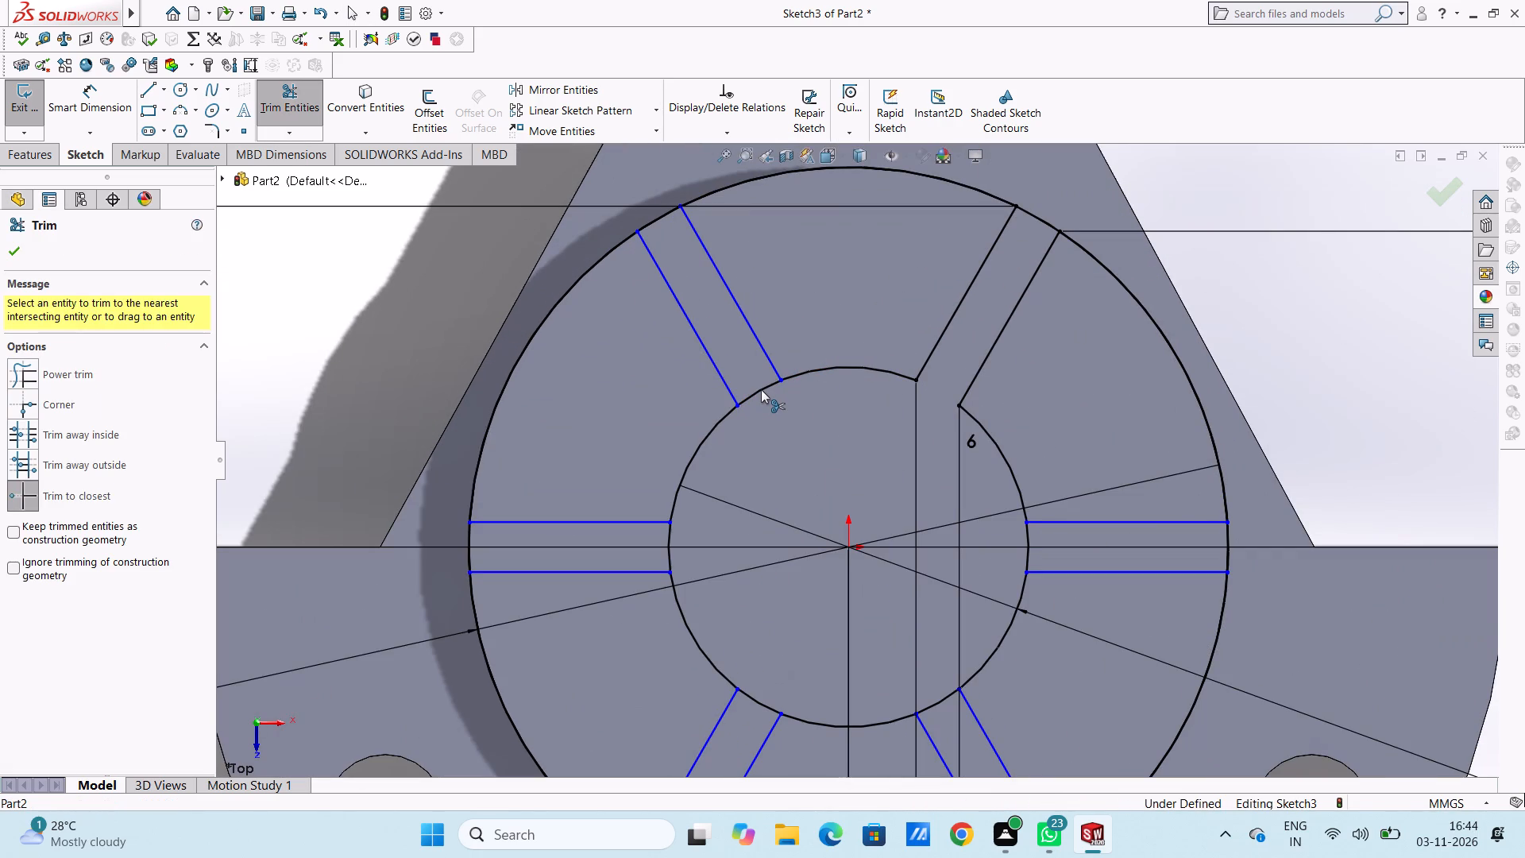
scroll(761, 389, up, 3)
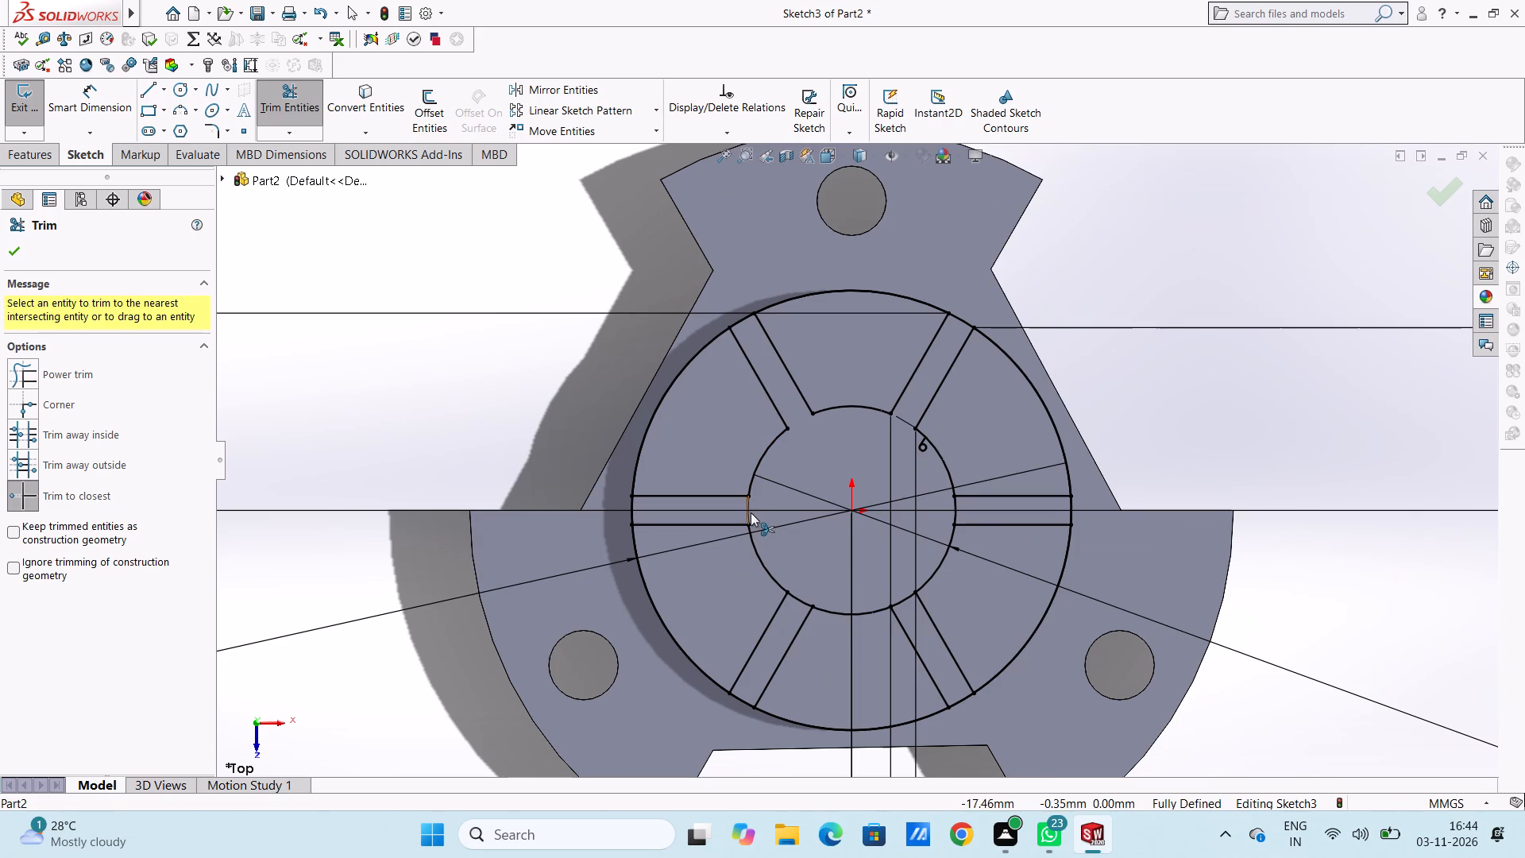
click(751, 512)
click(797, 600)
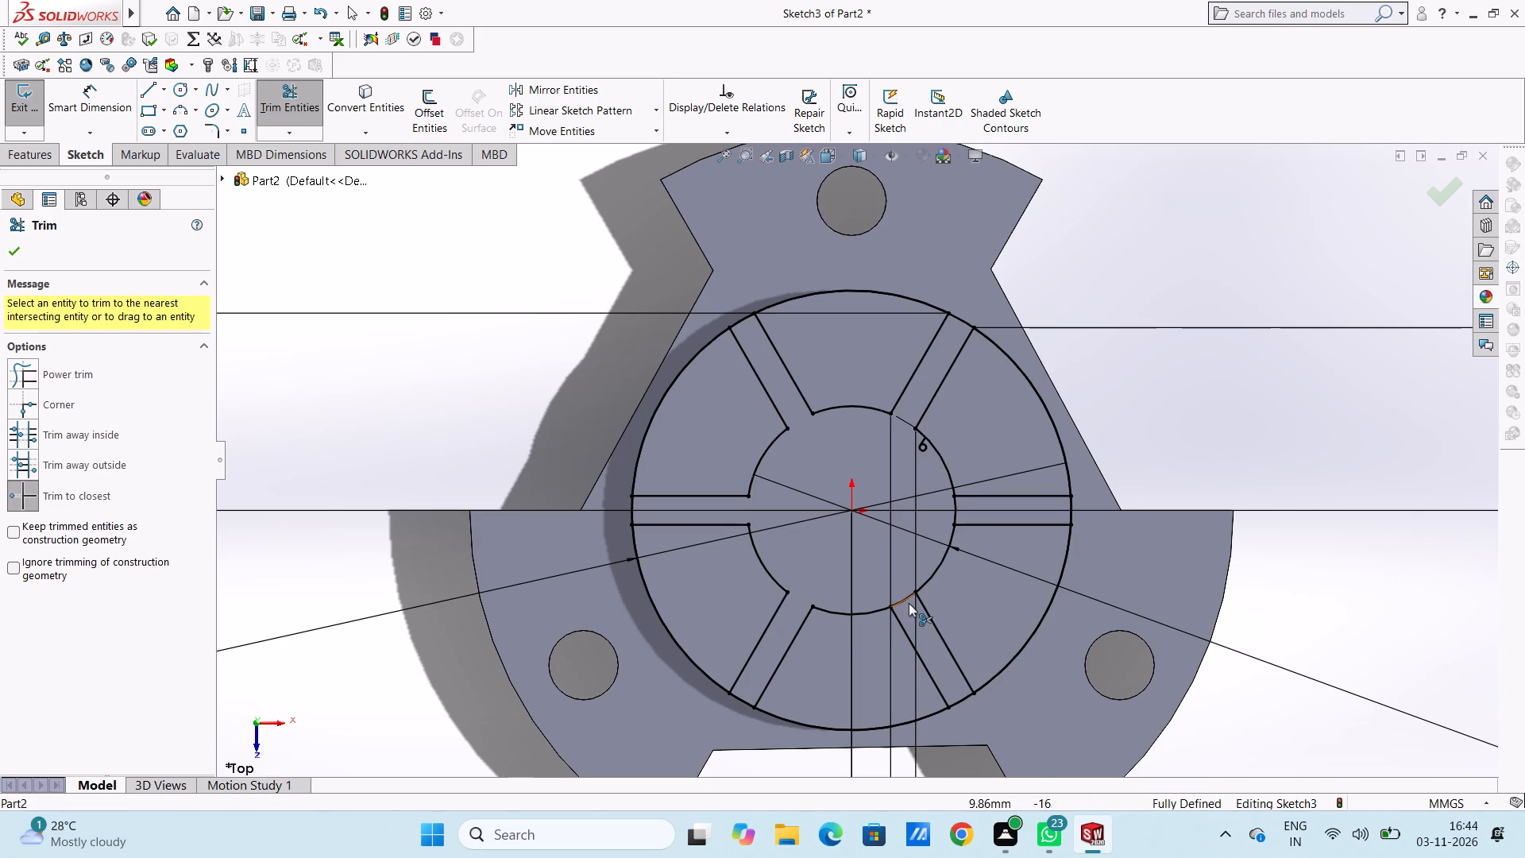
click(905, 597)
click(956, 508)
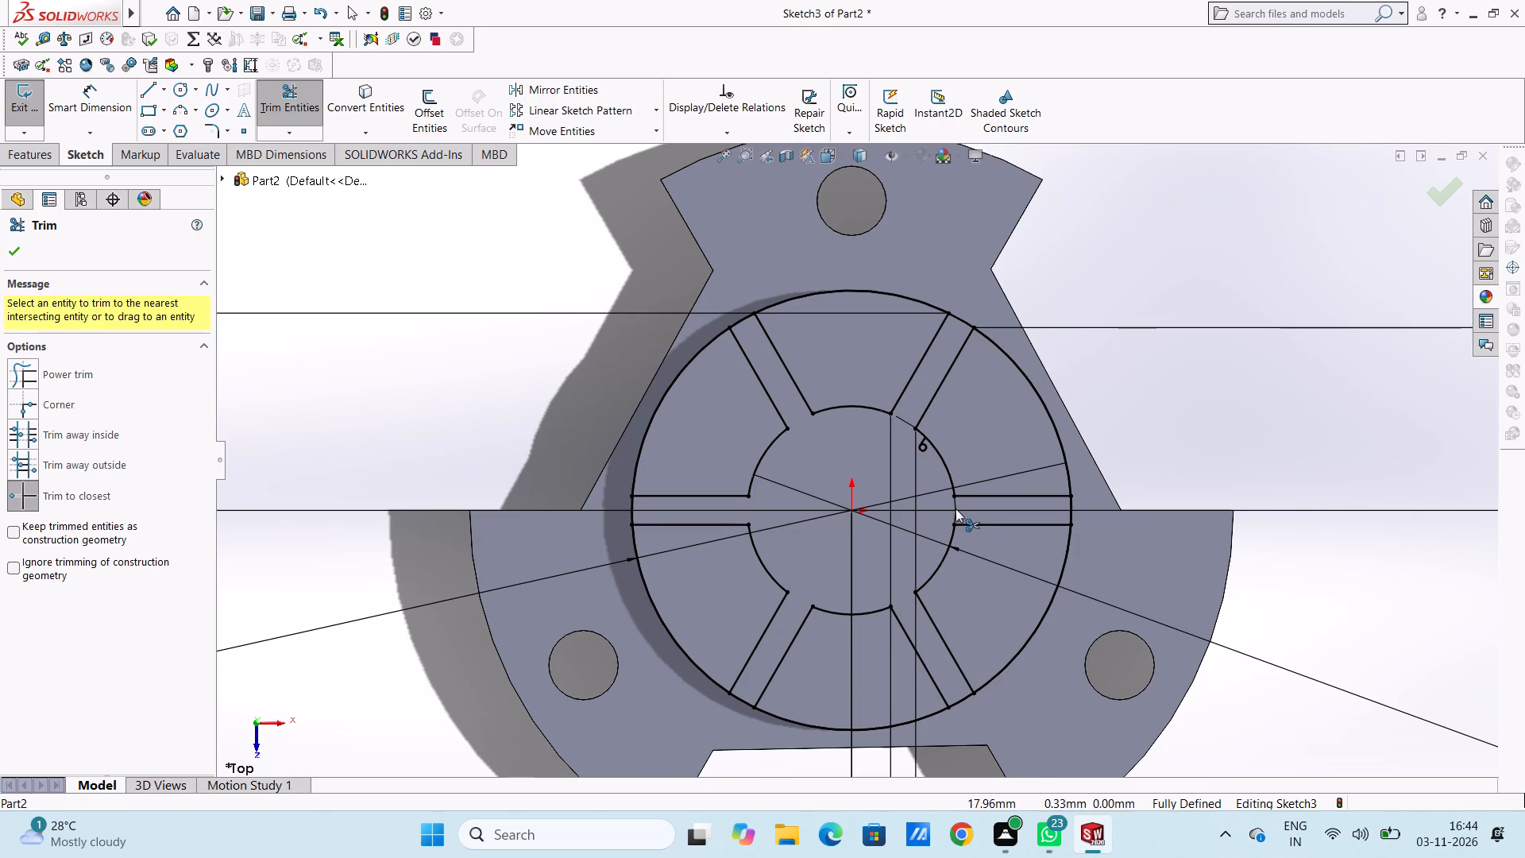
scroll(796, 476, up, 4)
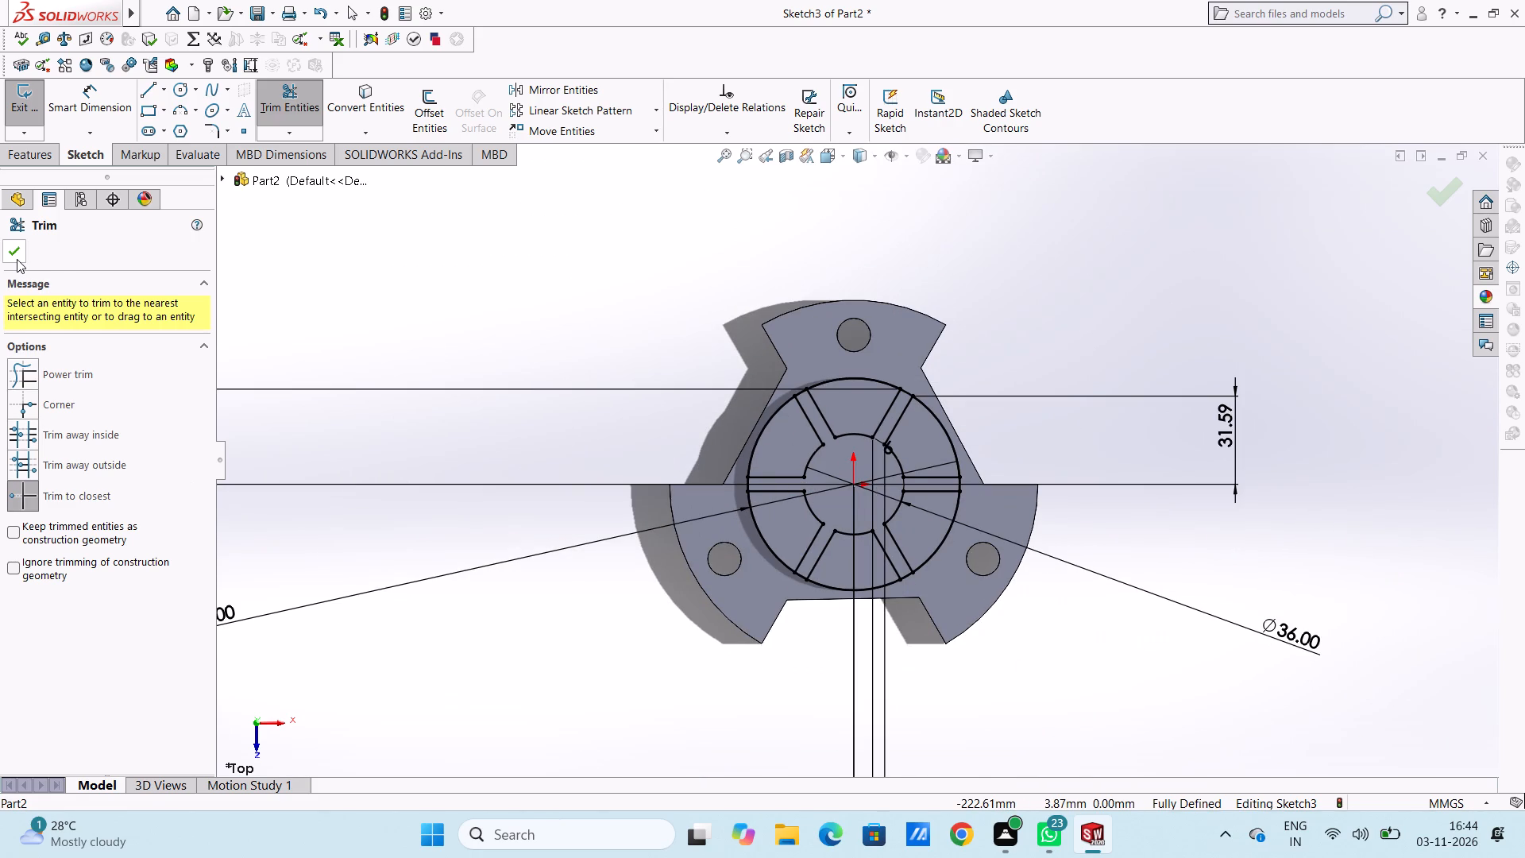
click(17, 258)
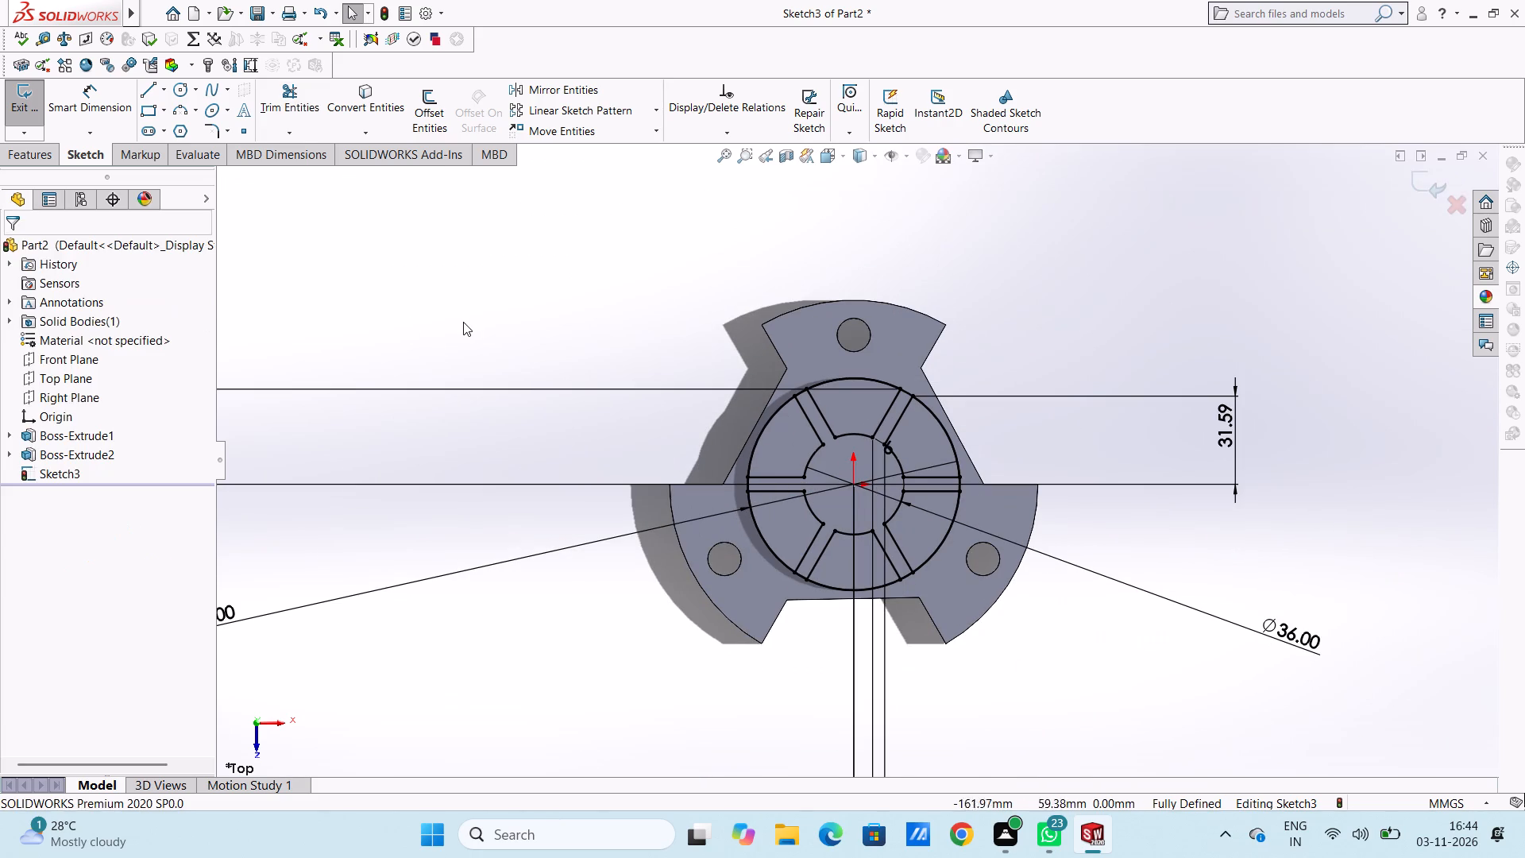
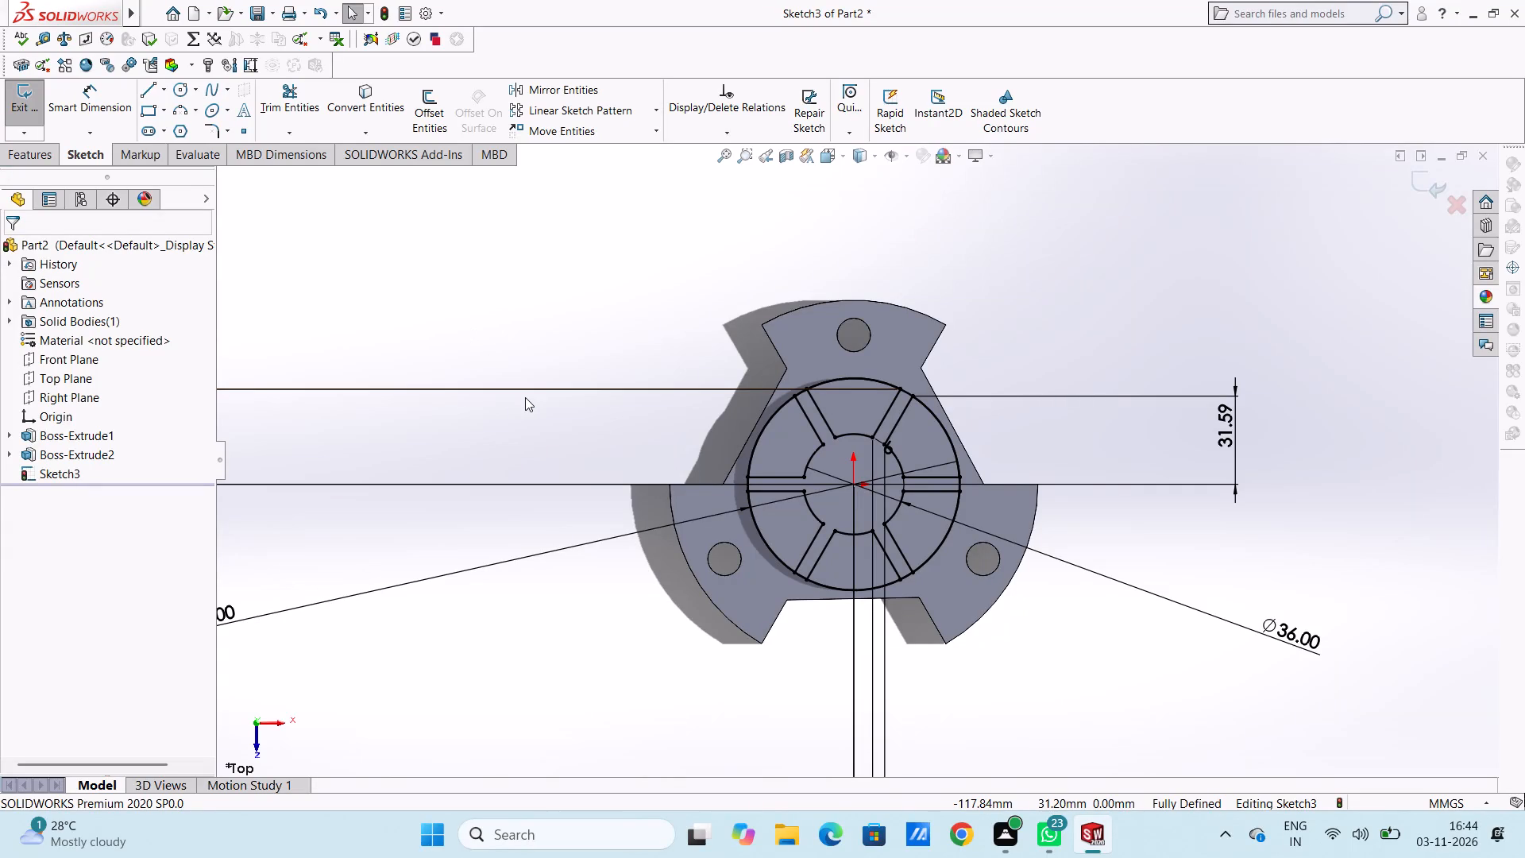
Start a 5 mm sketch fillet on all twelve corners where the slot lines meet the 36 mm circle.
scroll(858, 459, down, 2)
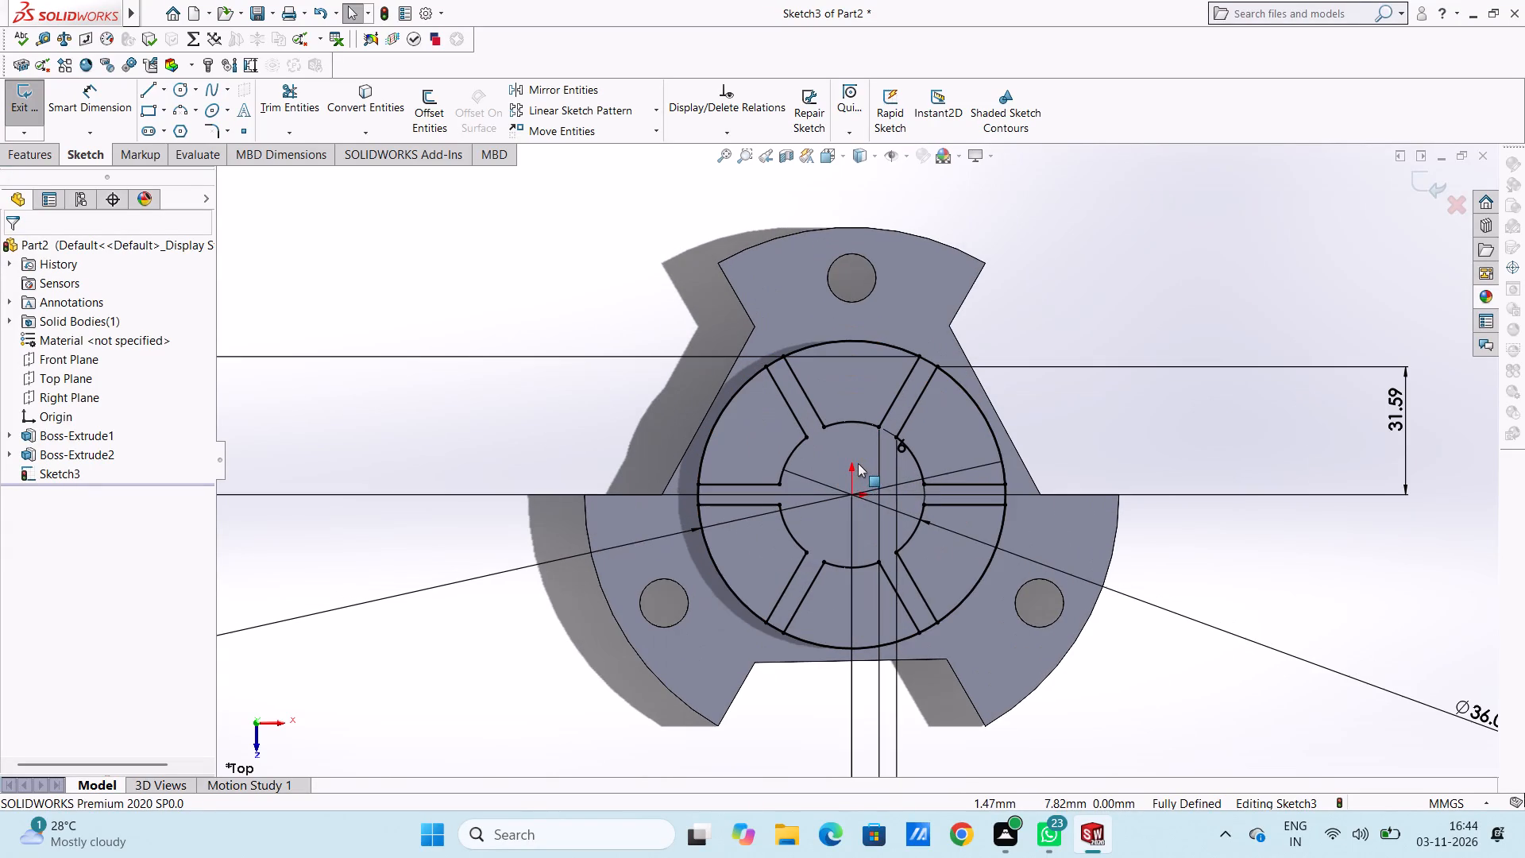
click(1111, 392)
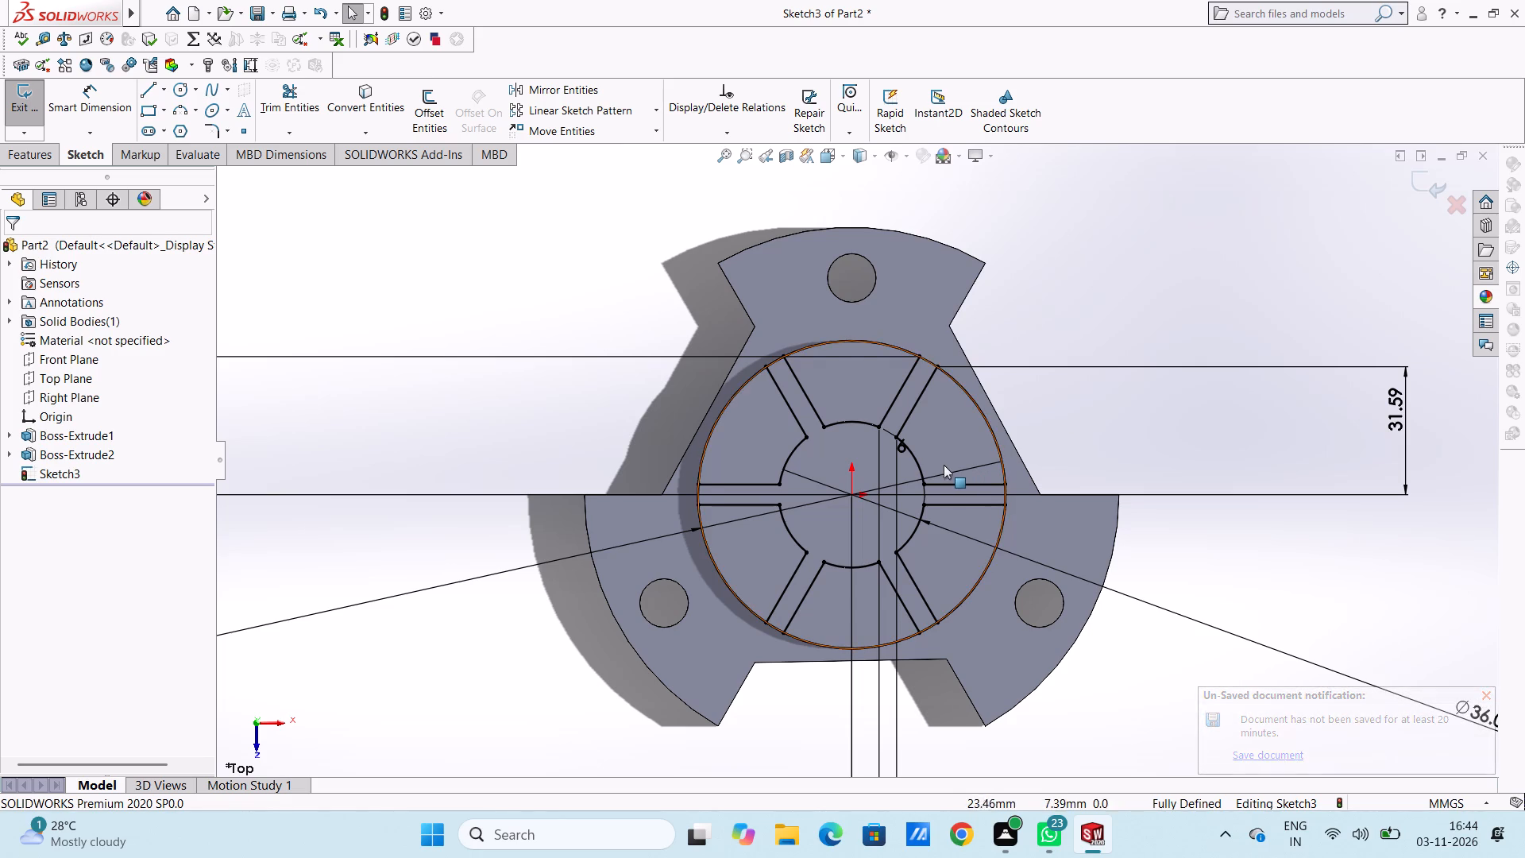
scroll(940, 465, up, 1)
scroll(849, 500, down, 2)
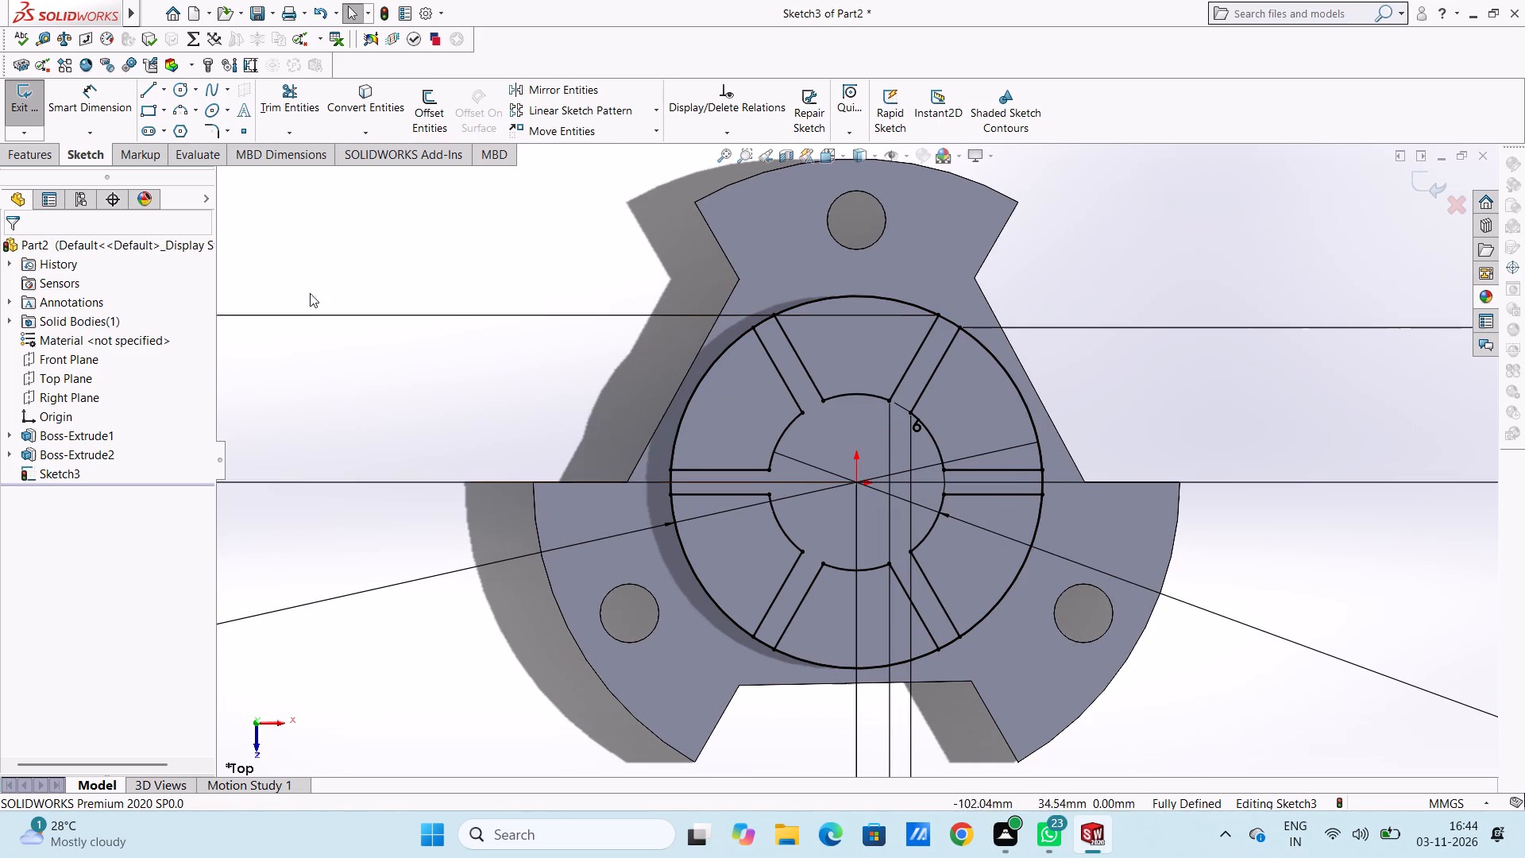
click(212, 133)
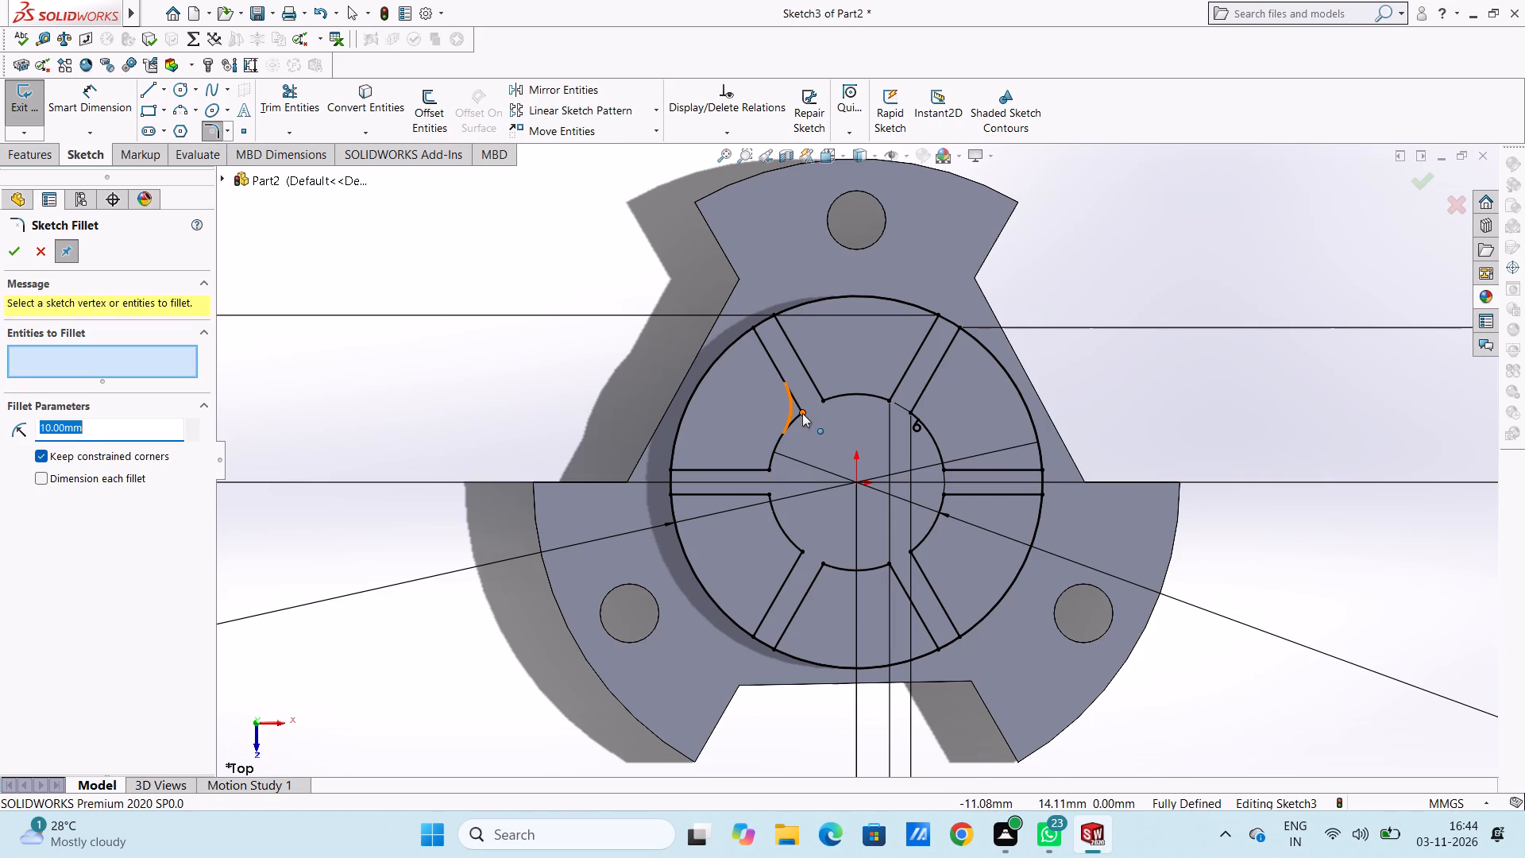
key(5)
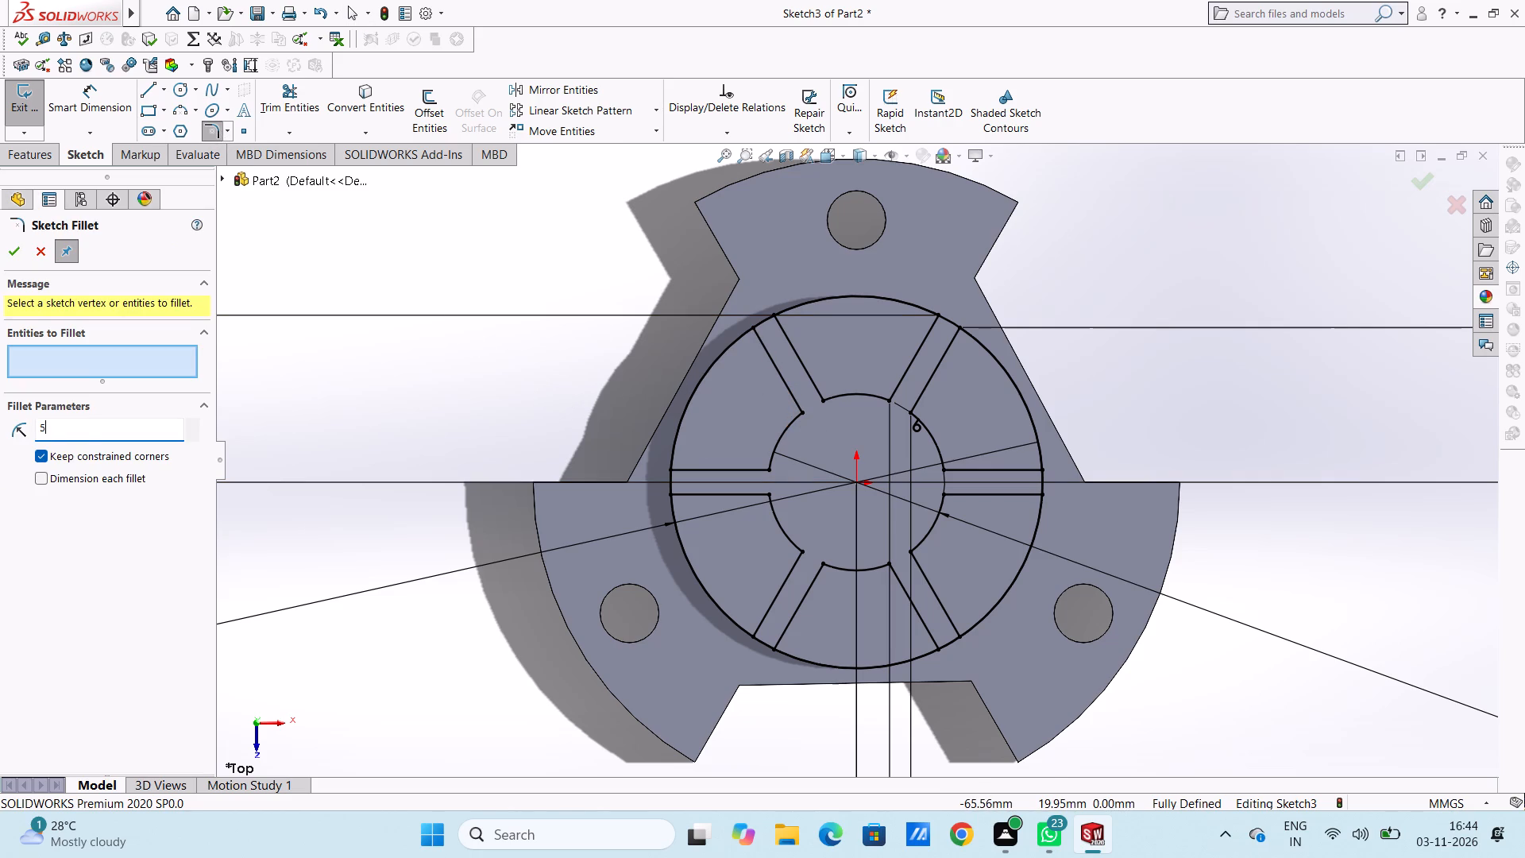
key(Return)
click(805, 413)
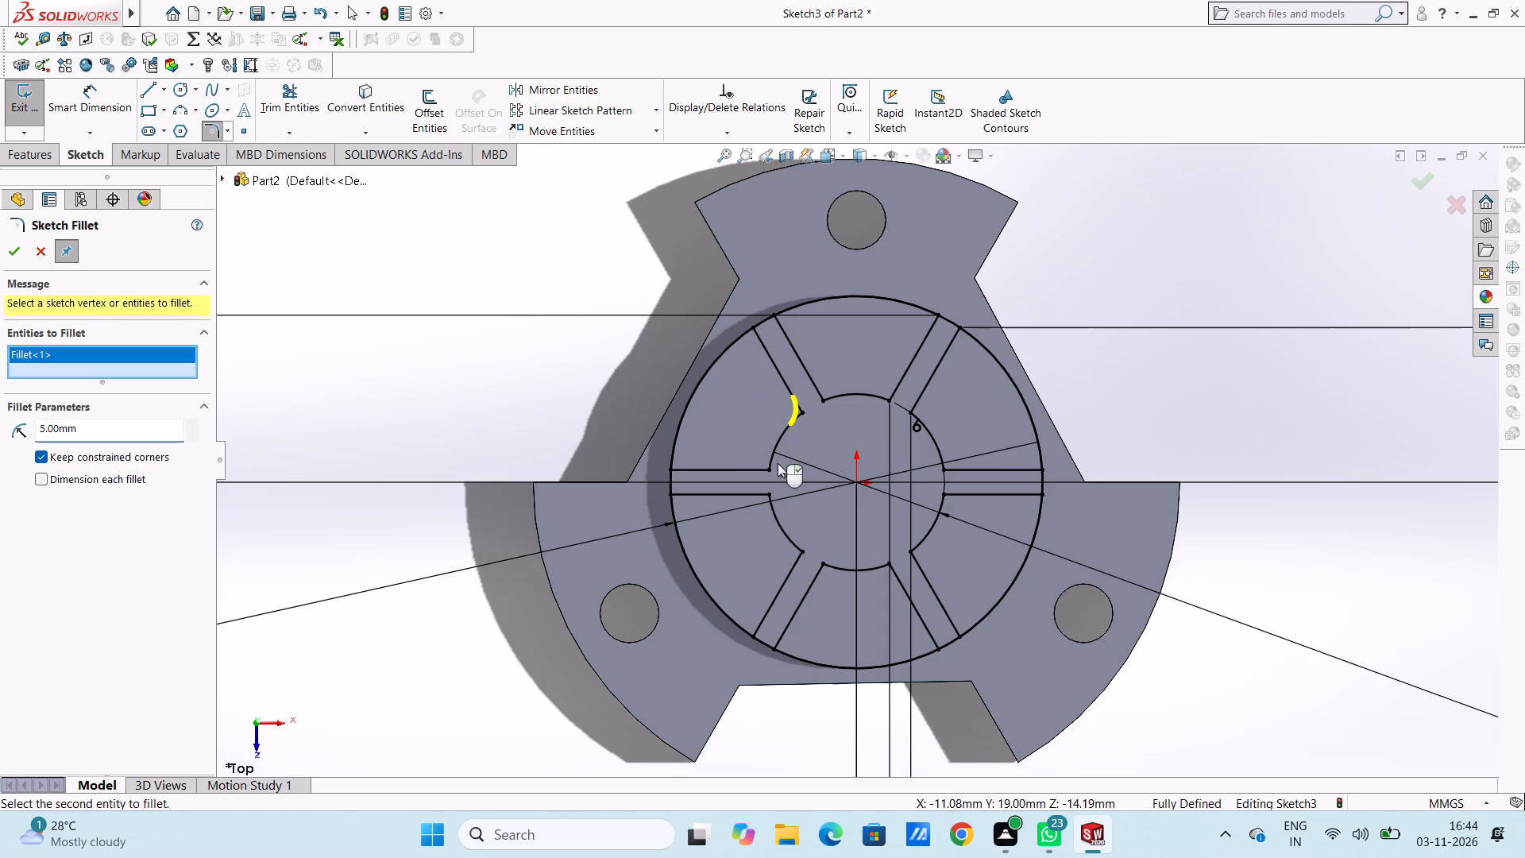
click(773, 470)
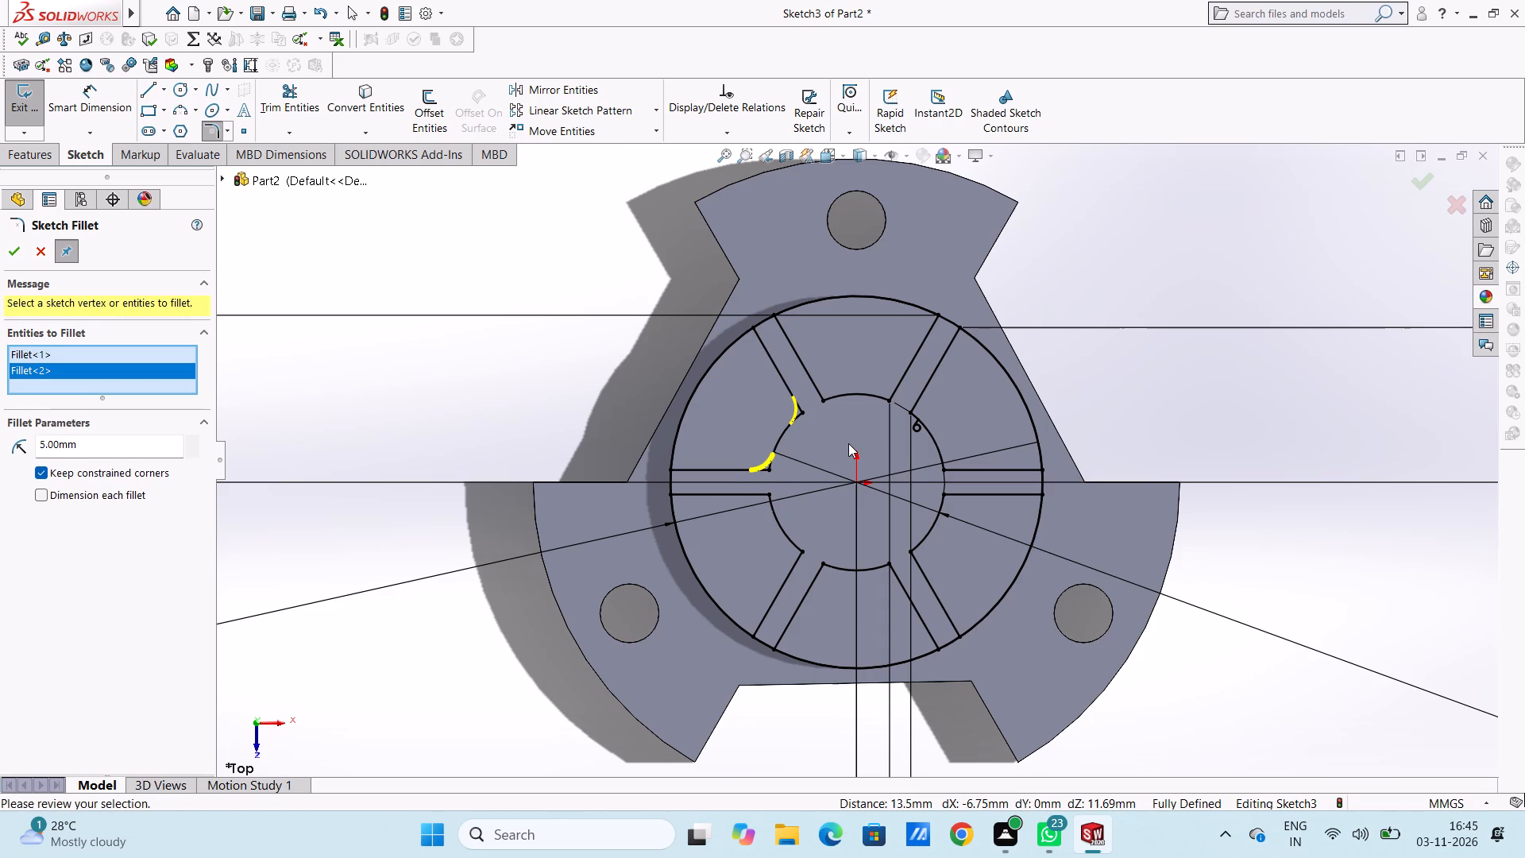
click(820, 403)
click(891, 400)
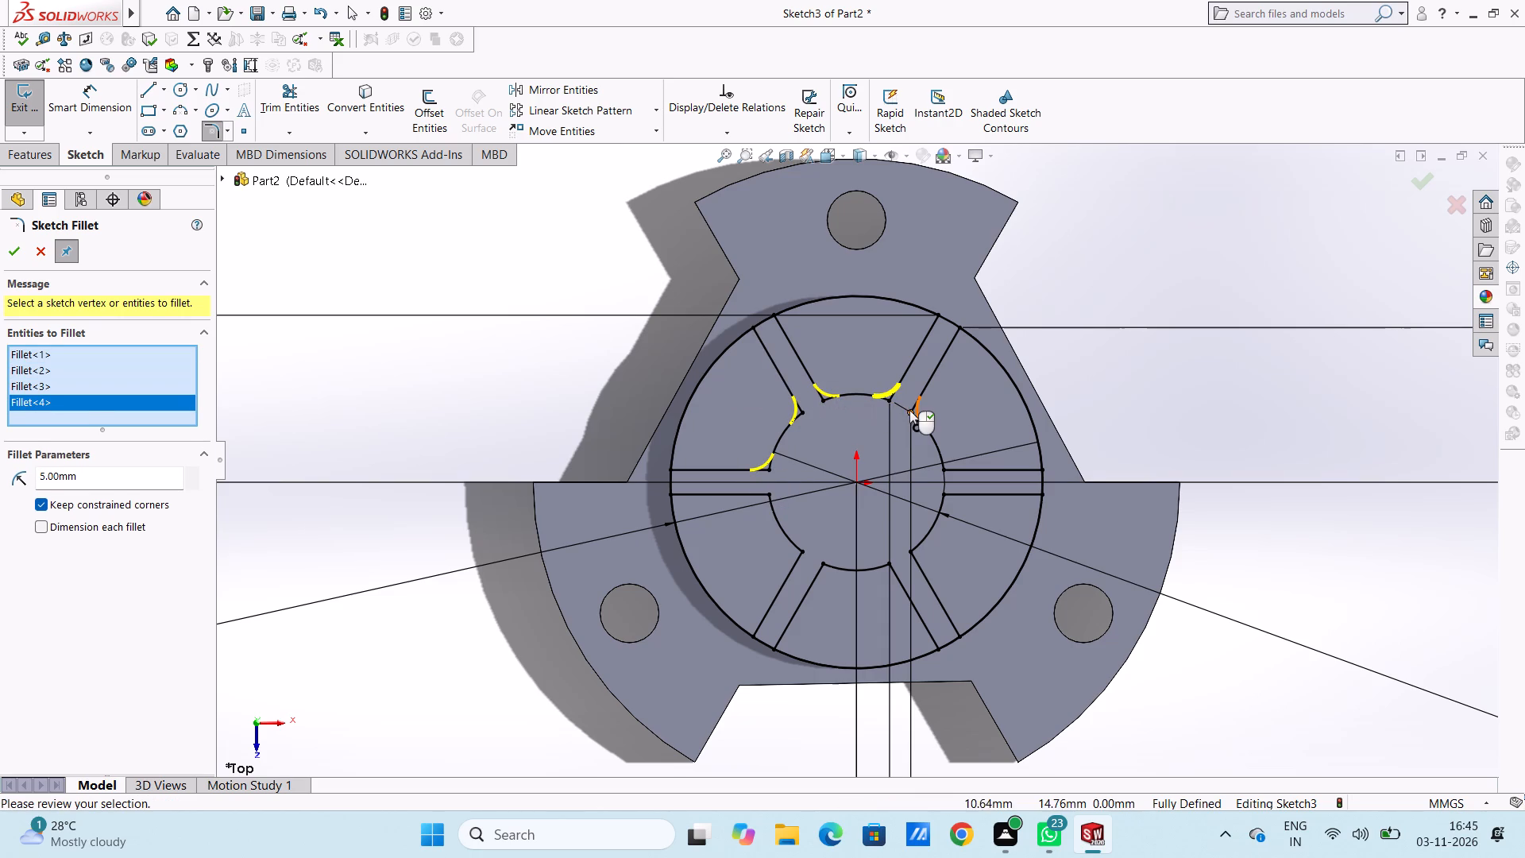
click(911, 414)
click(943, 470)
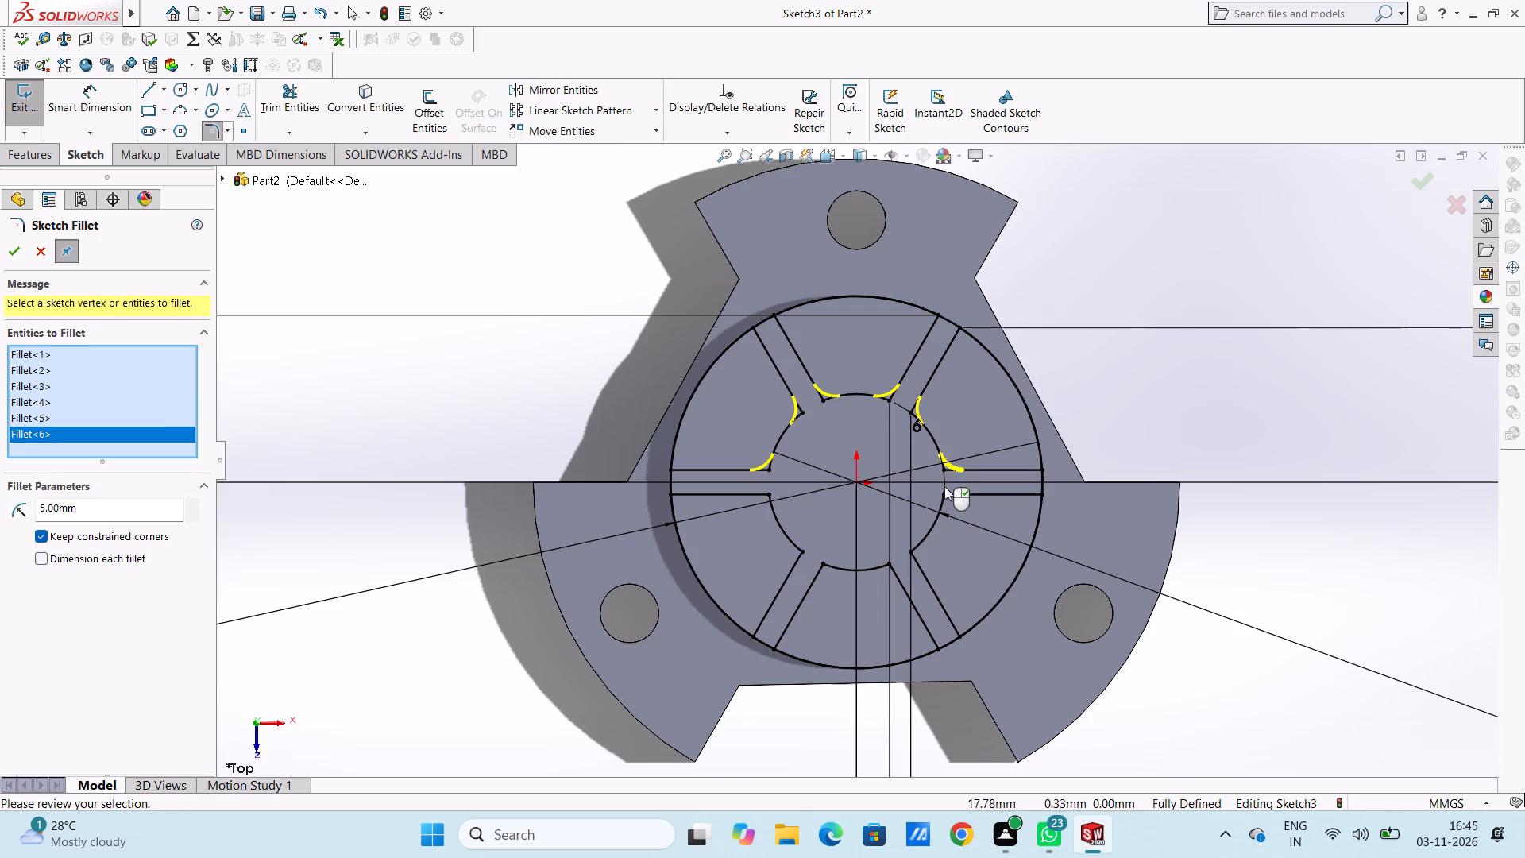
click(944, 493)
click(907, 552)
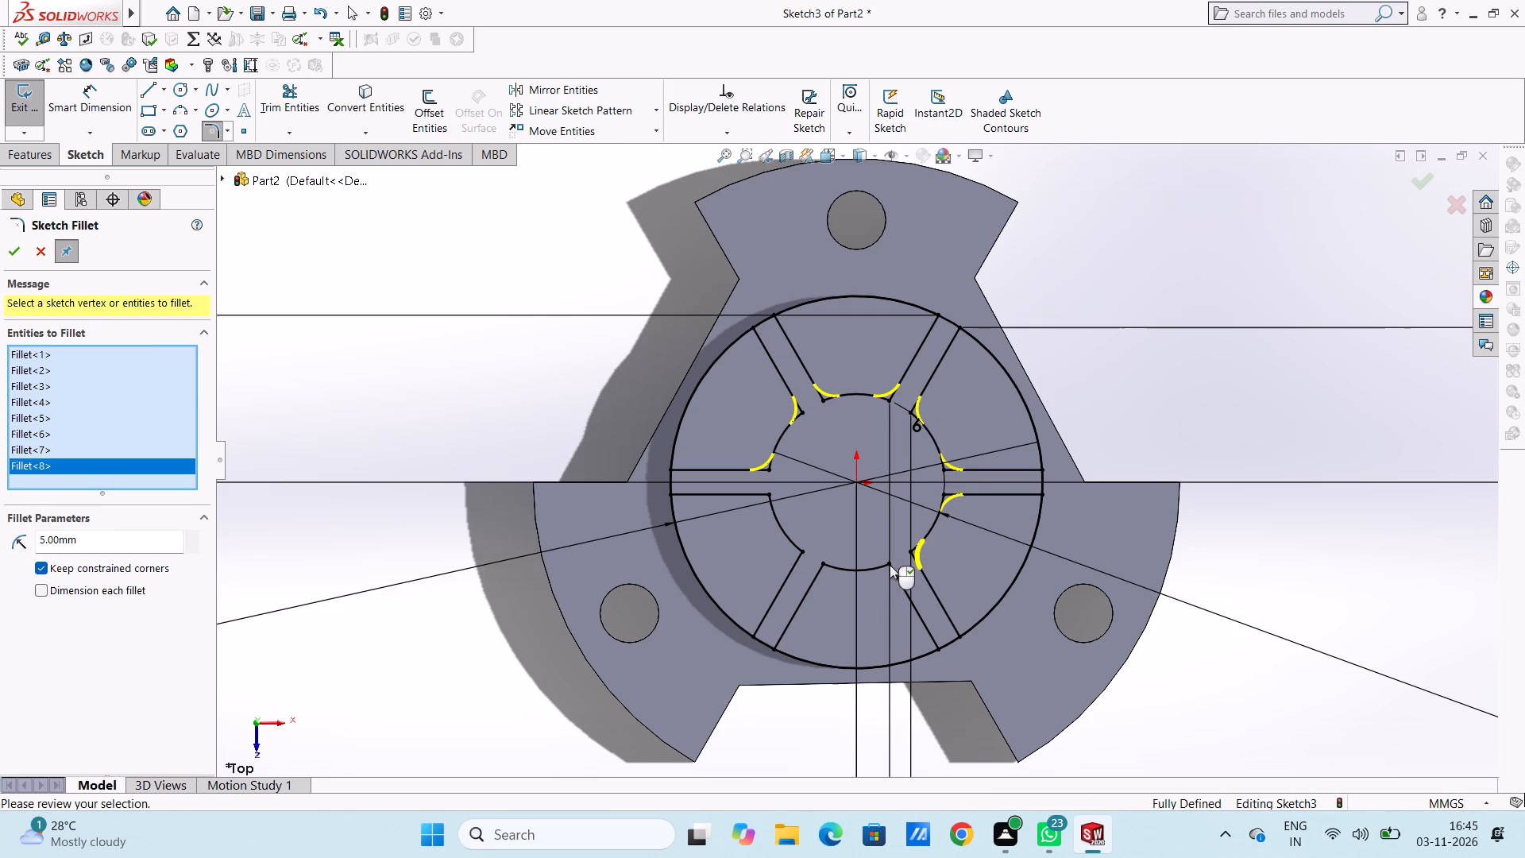
click(888, 561)
click(827, 561)
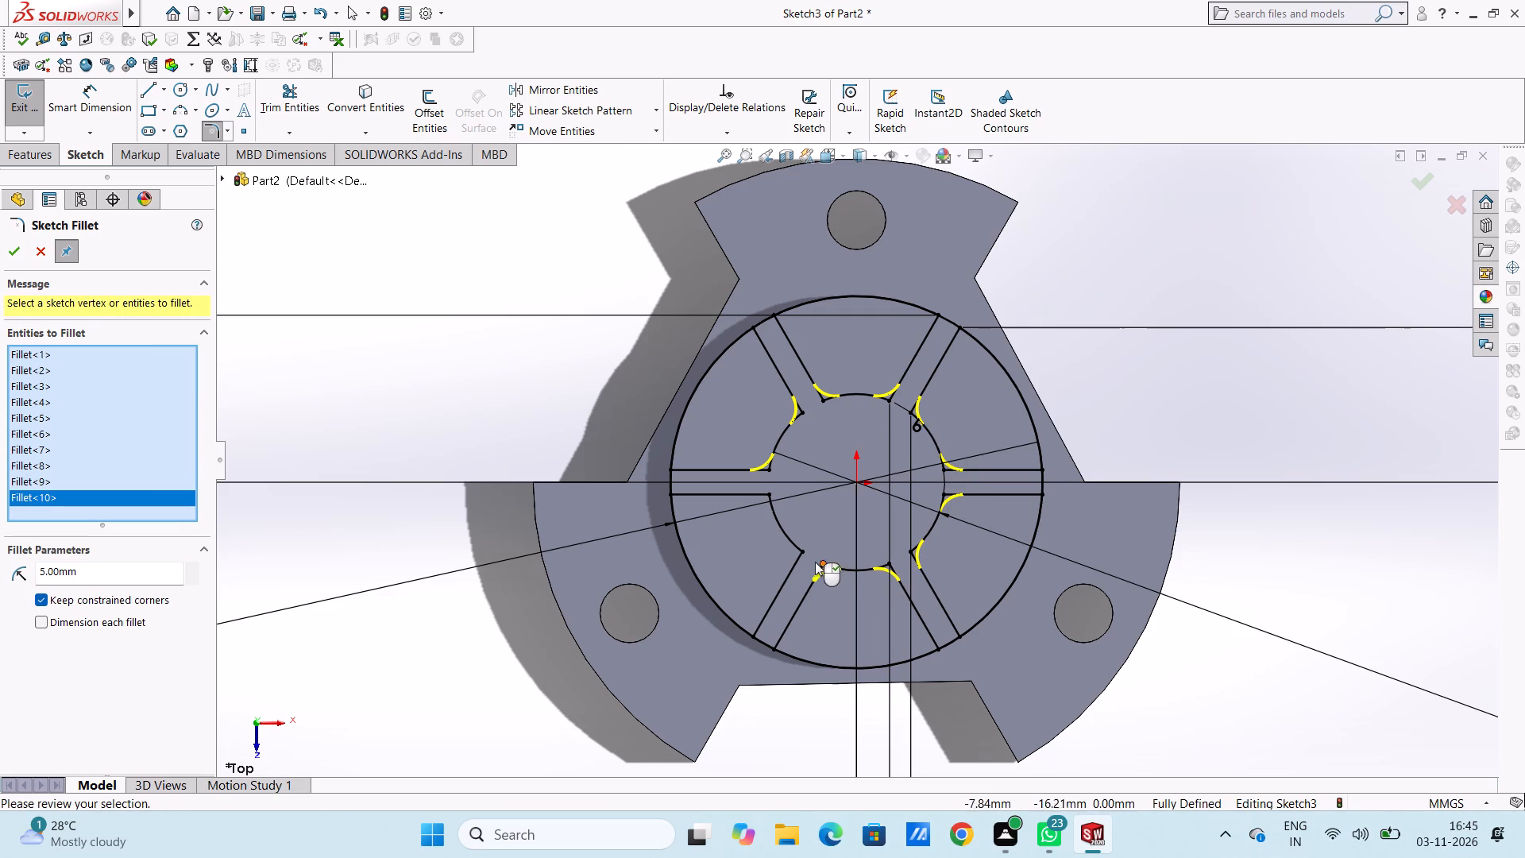
click(804, 551)
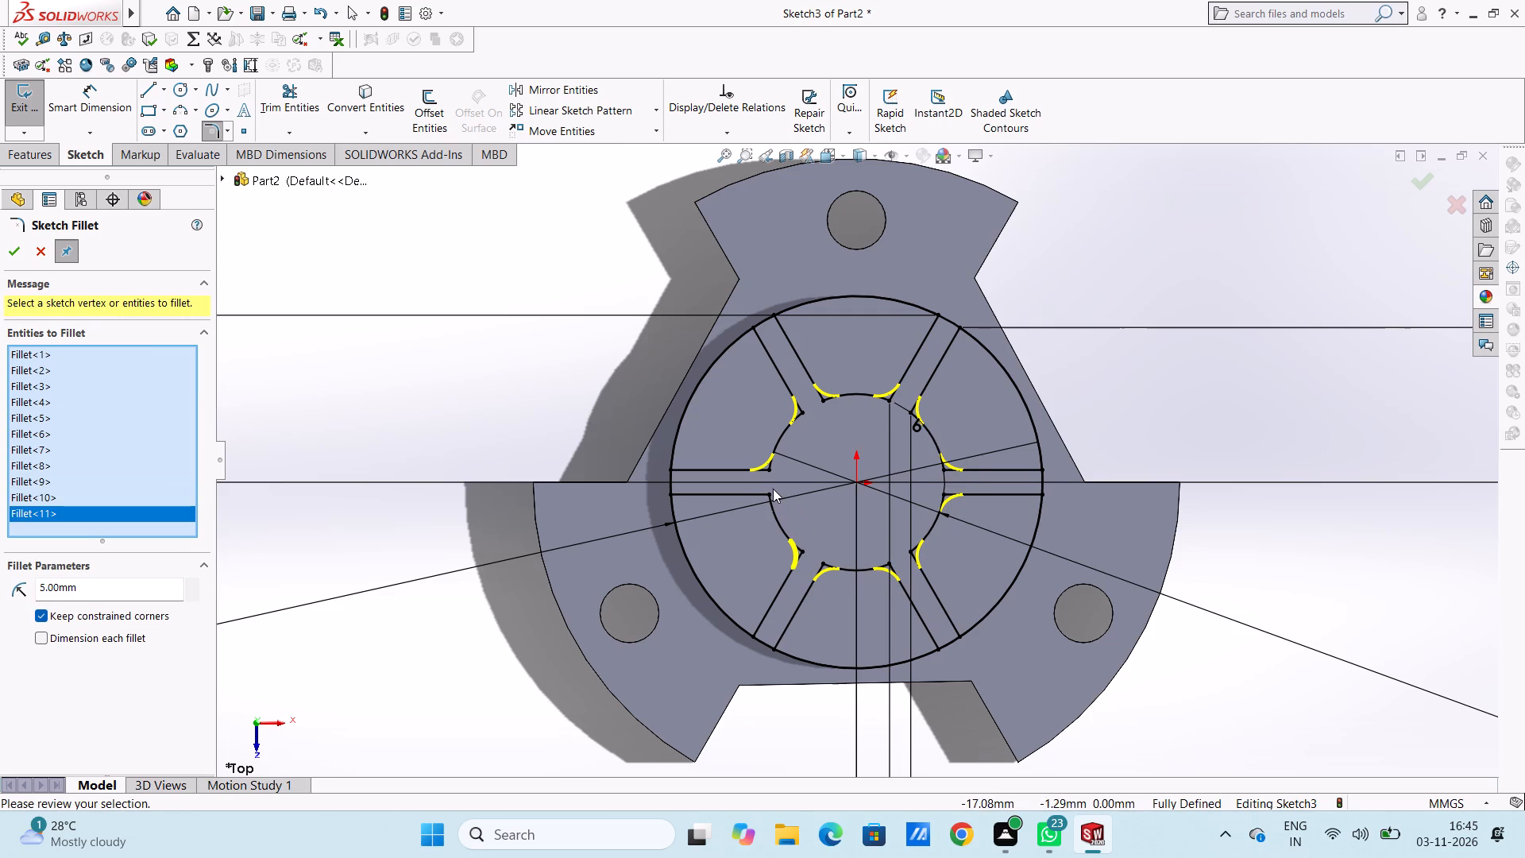
click(772, 492)
Change the radius for the twelve slot-corner fillets to 3 mm and apply the sketch fillet.
scroll(630, 582, up, 3)
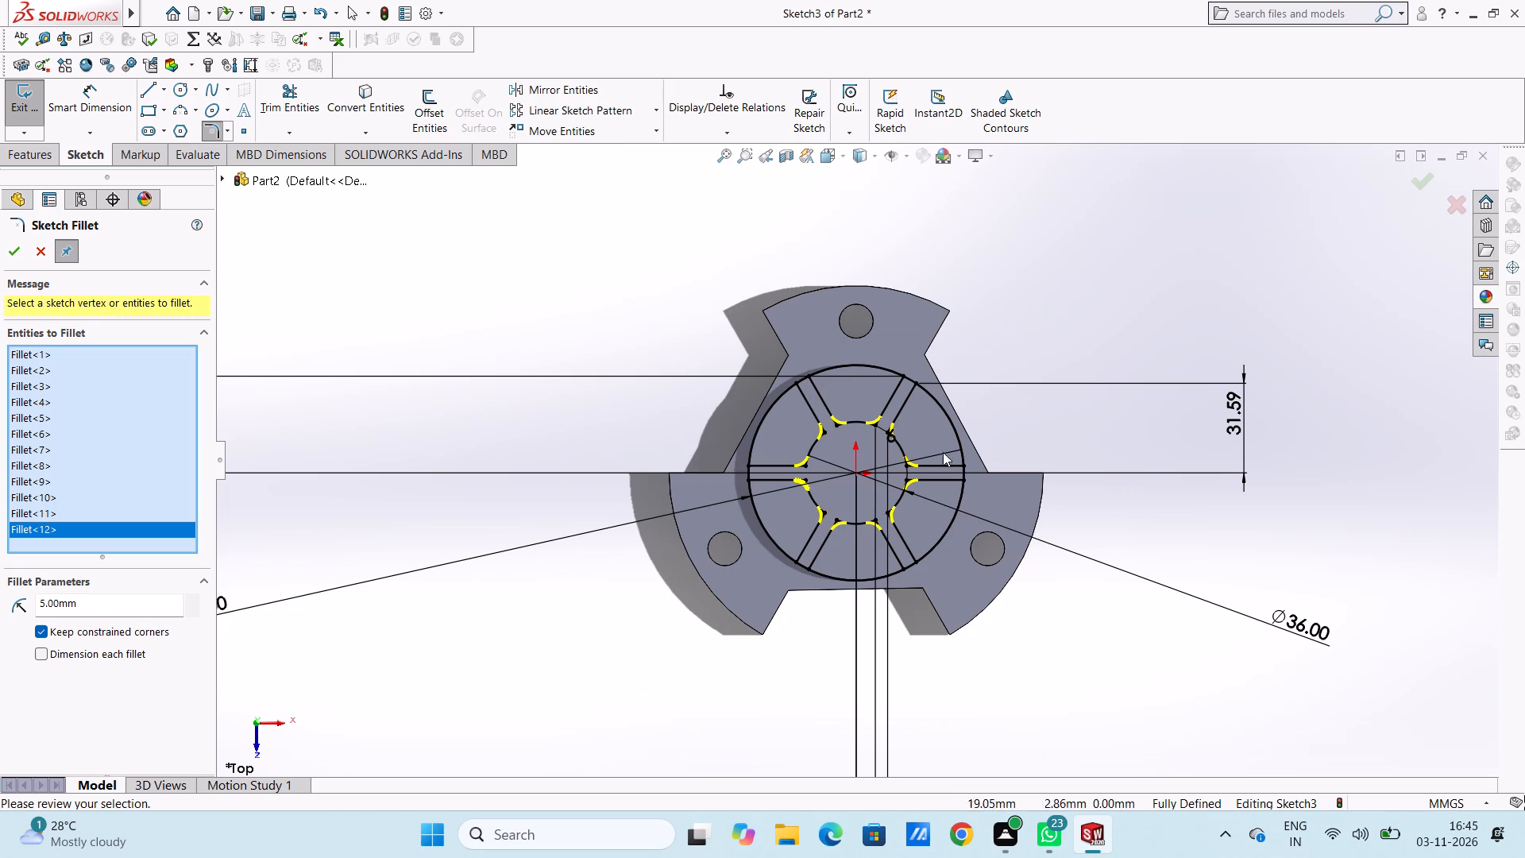
scroll(858, 520, down, 2)
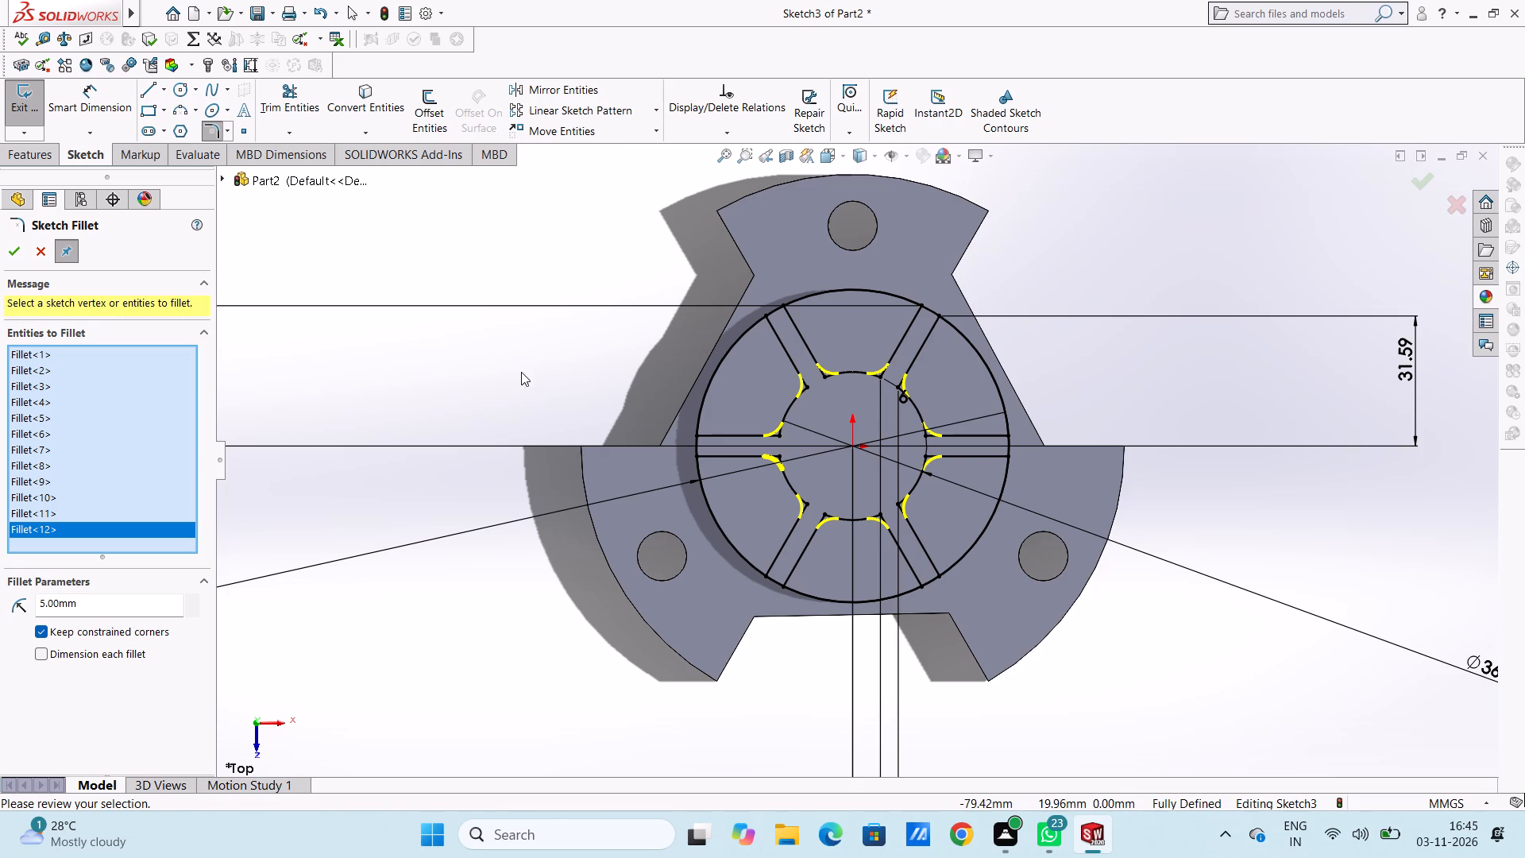
double_click(150, 602)
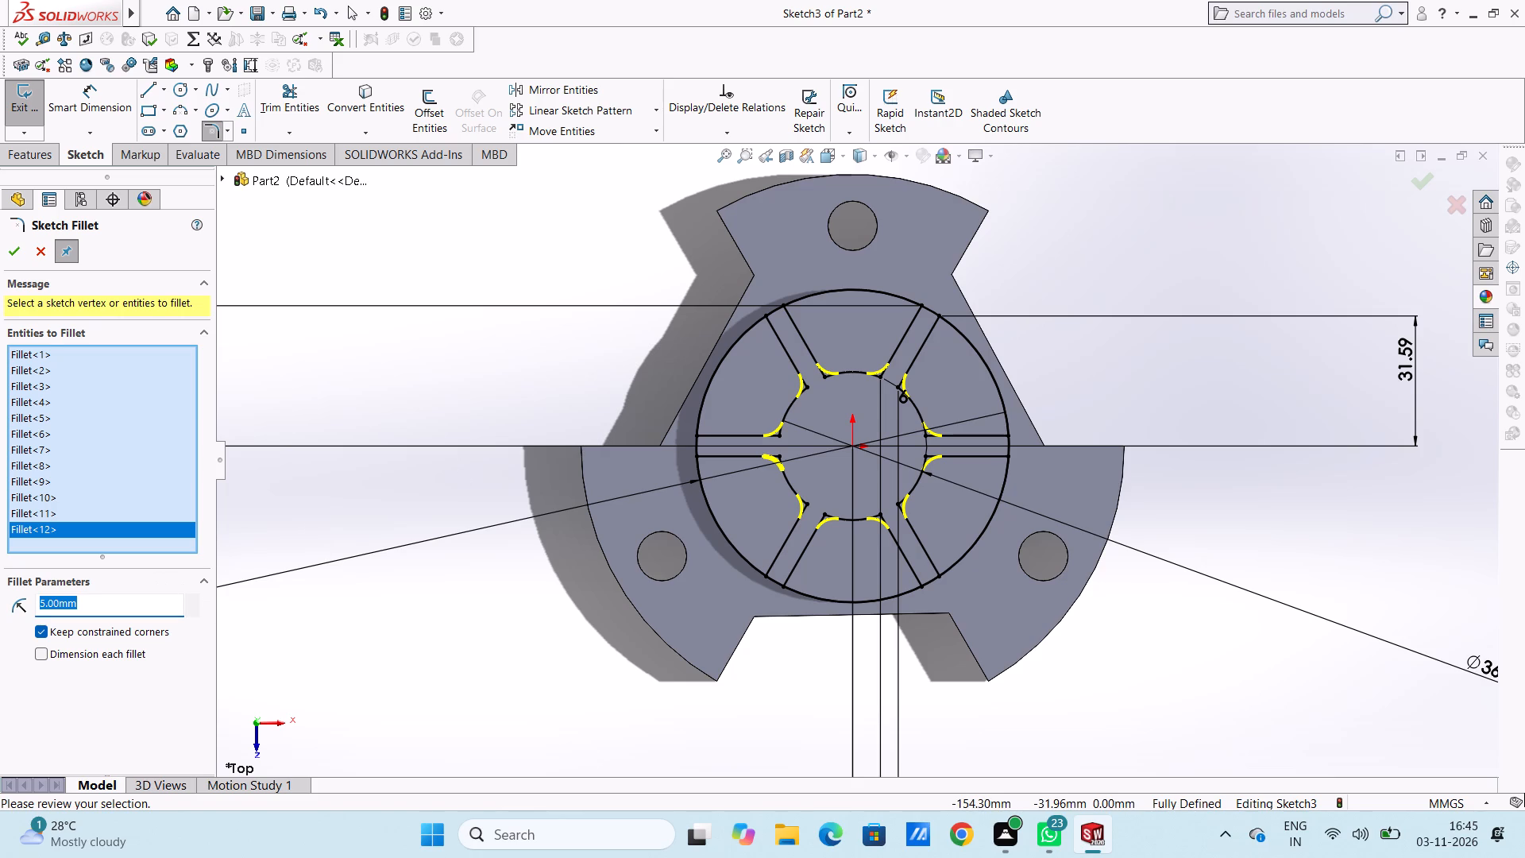
key(3)
key(Return)
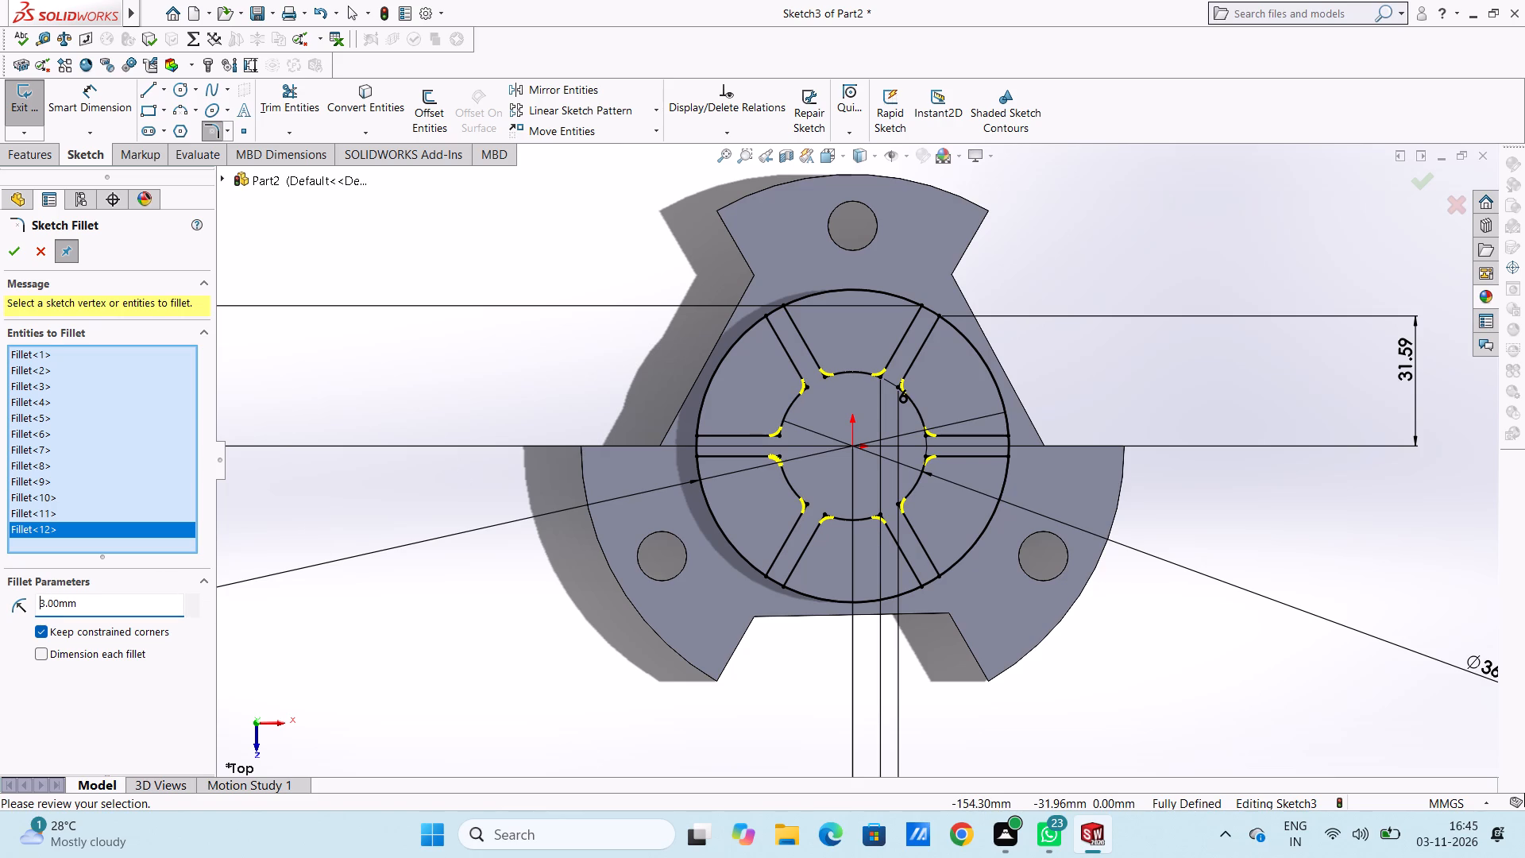
click(15, 251)
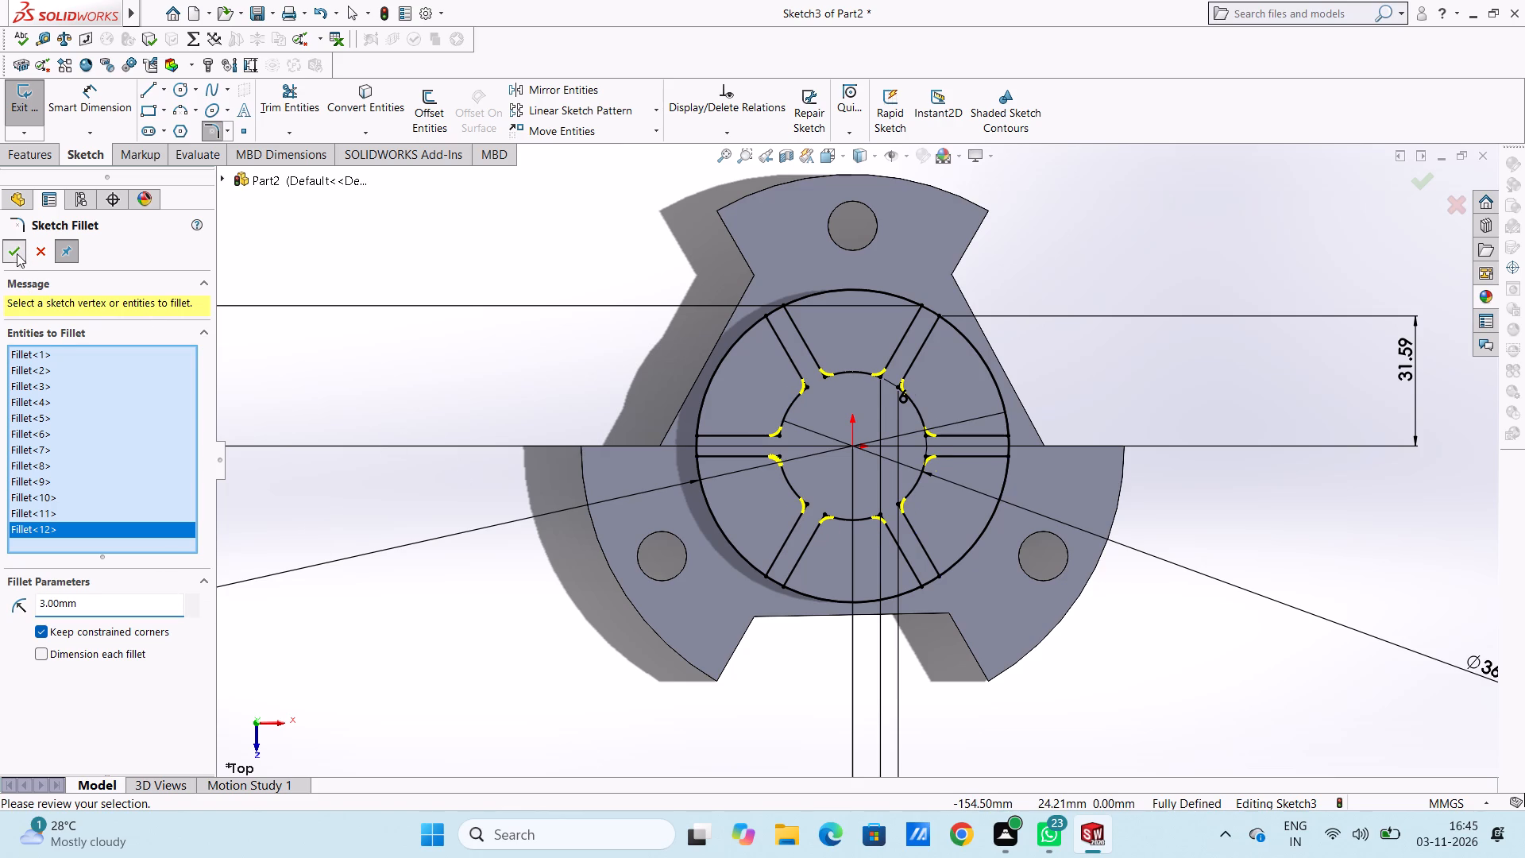
click(16, 245)
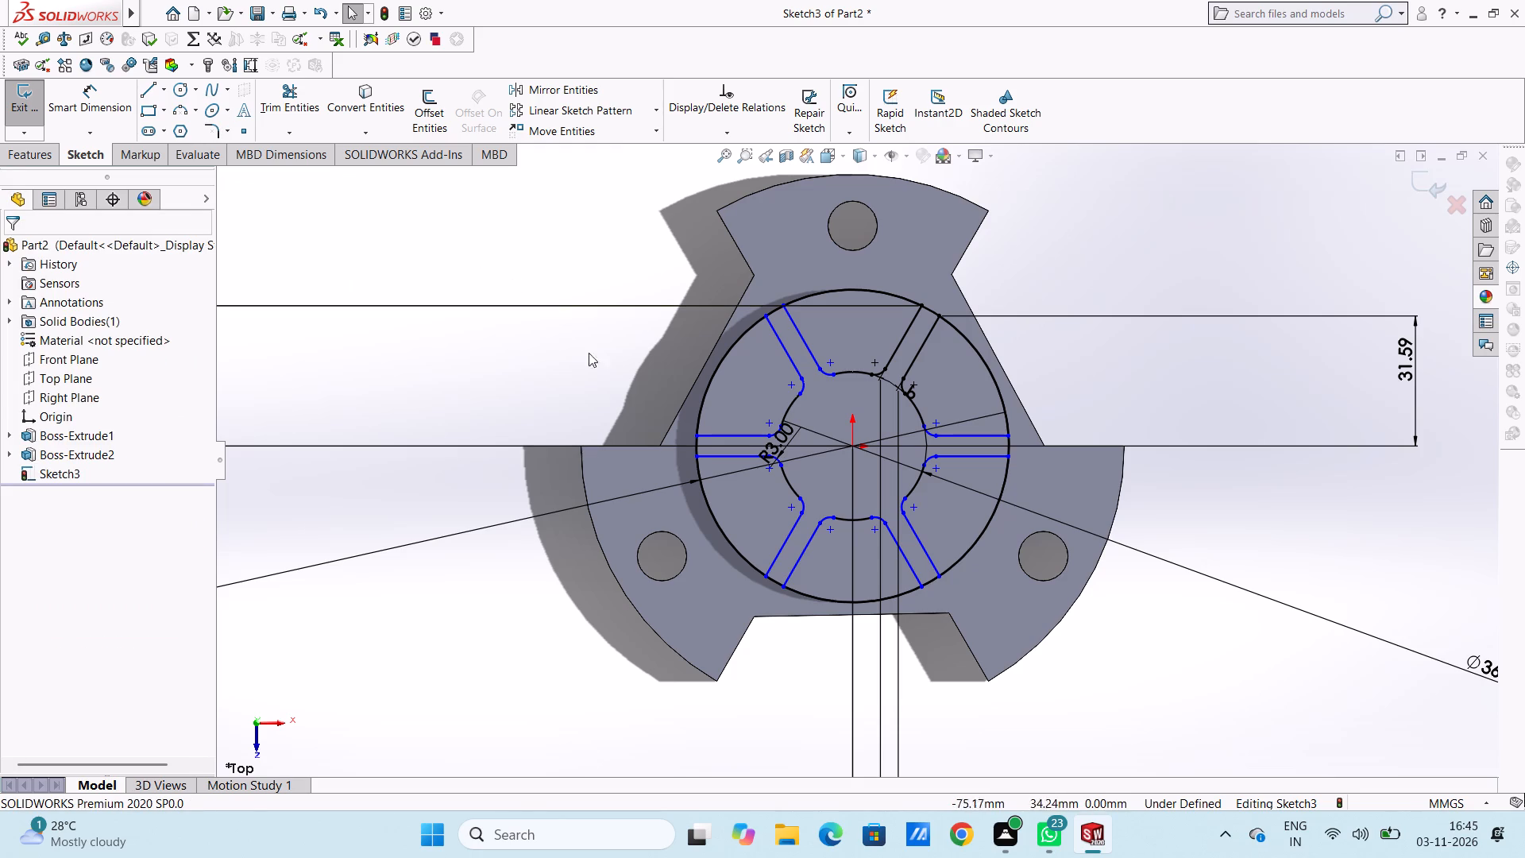
Move the fillet radius dimension out to the lower-left, clear of the part.
drag(774, 450, 484, 693)
click(514, 392)
Examine the filleted slot corners and slot lines around the ring sketch.
scroll(880, 330, down, 2)
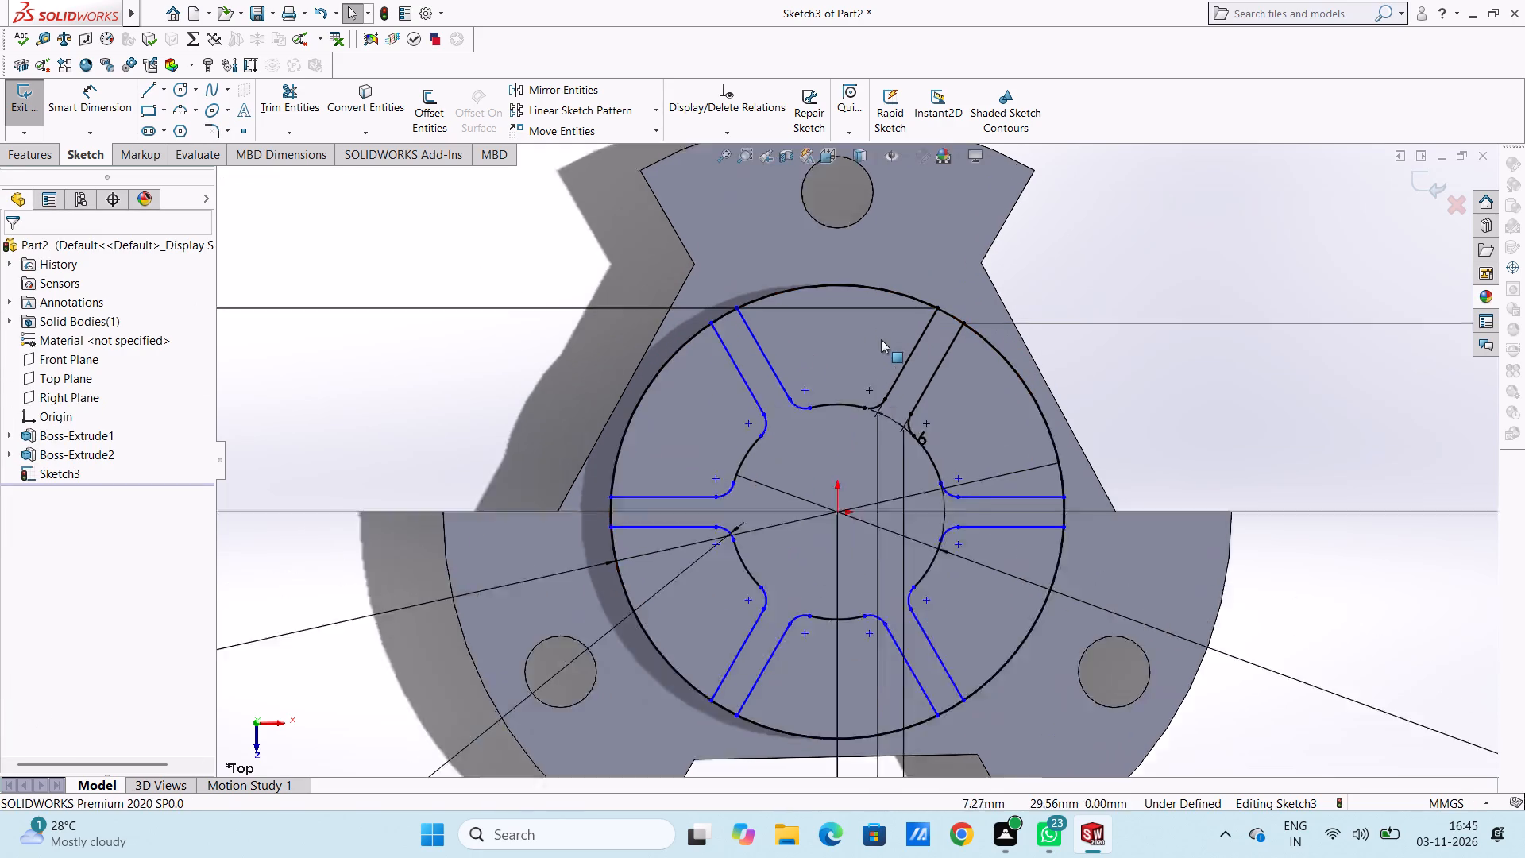
scroll(881, 339, down, 2)
scroll(732, 474, up, 2)
scroll(742, 379, down, 4)
scroll(757, 443, up, 4)
scroll(905, 574, up, 3)
scroll(910, 638, down, 3)
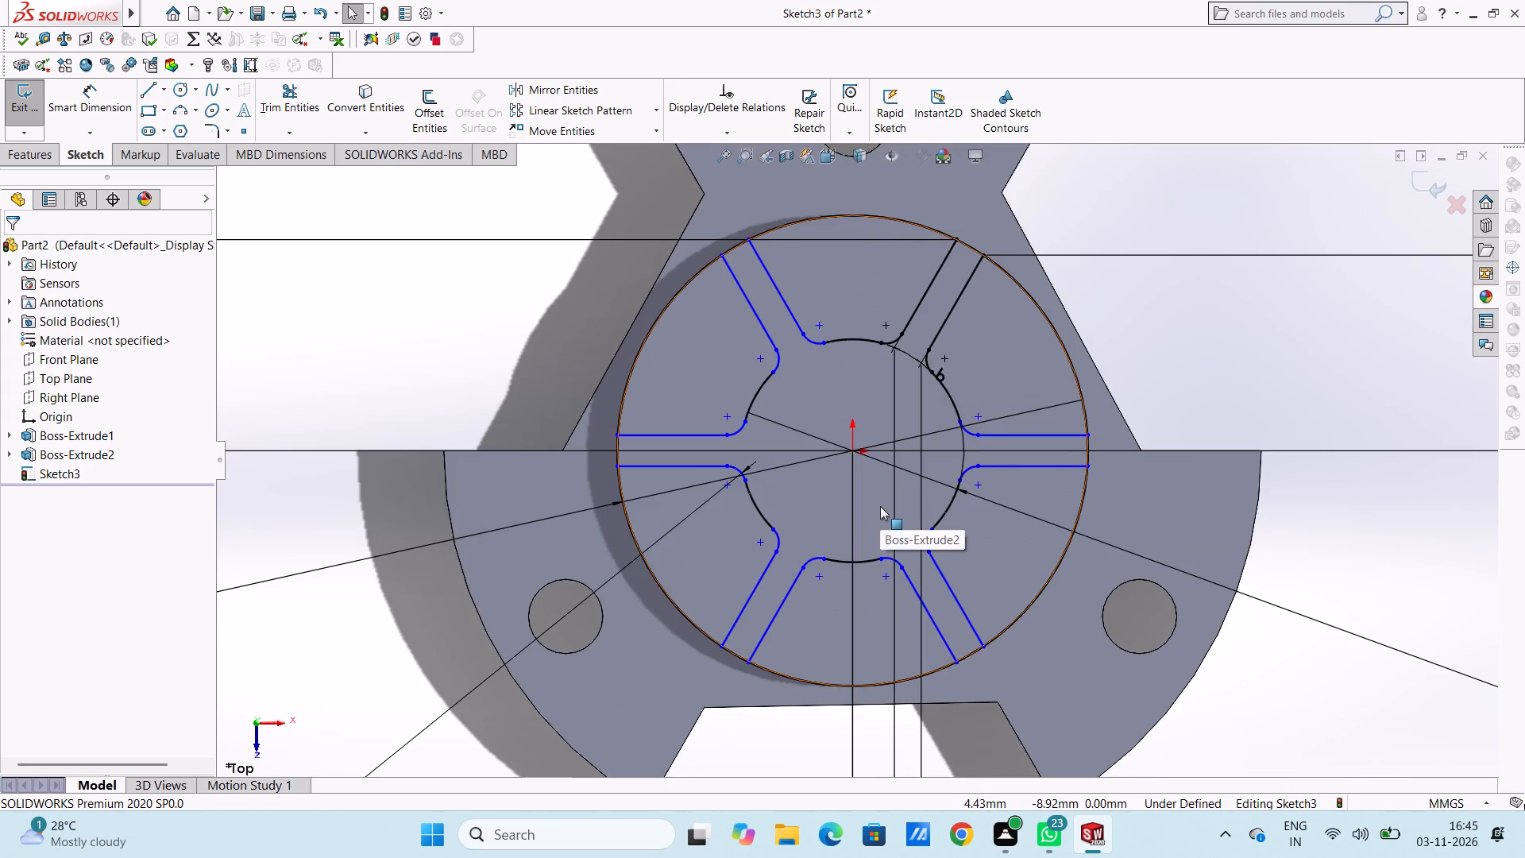
scroll(880, 506, up, 6)
scroll(824, 472, down, 3)
click(496, 387)
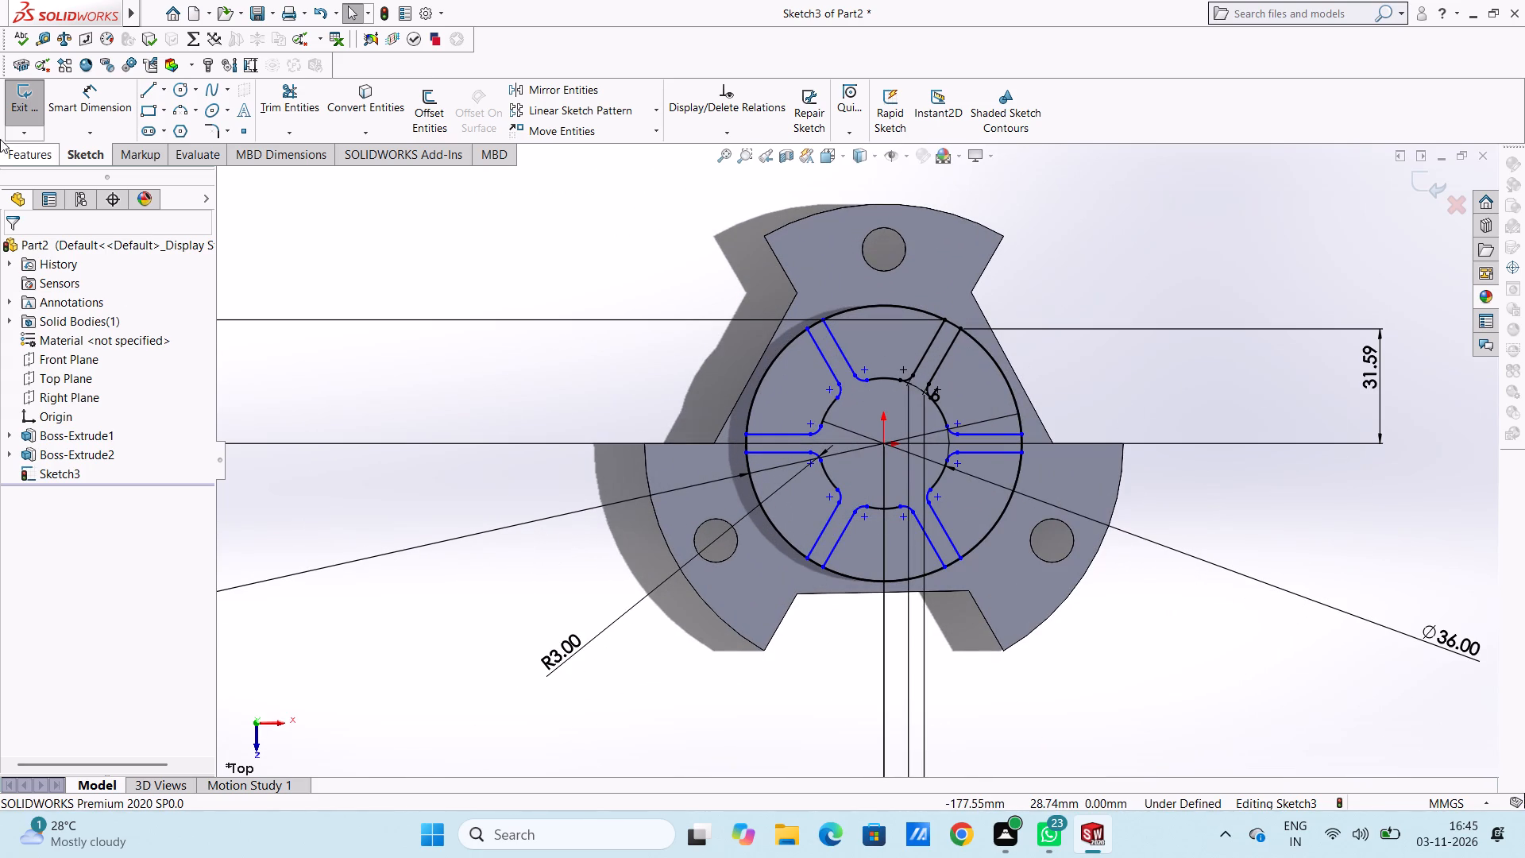
Dimension the vertical distance from the origin to the outer end of the upper-left slot's left-hand line.
click(69, 110)
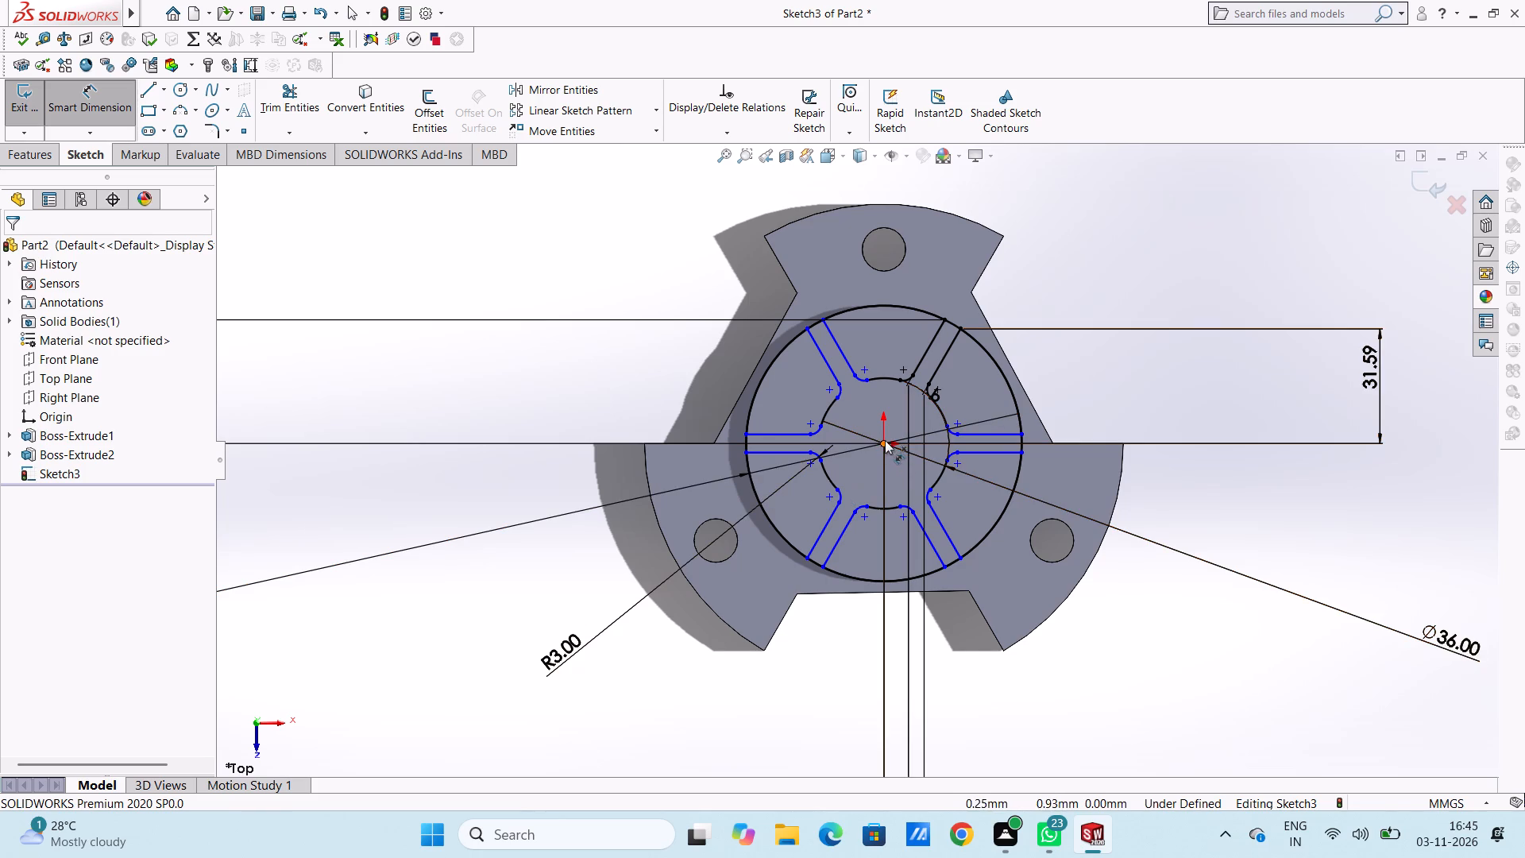
click(883, 446)
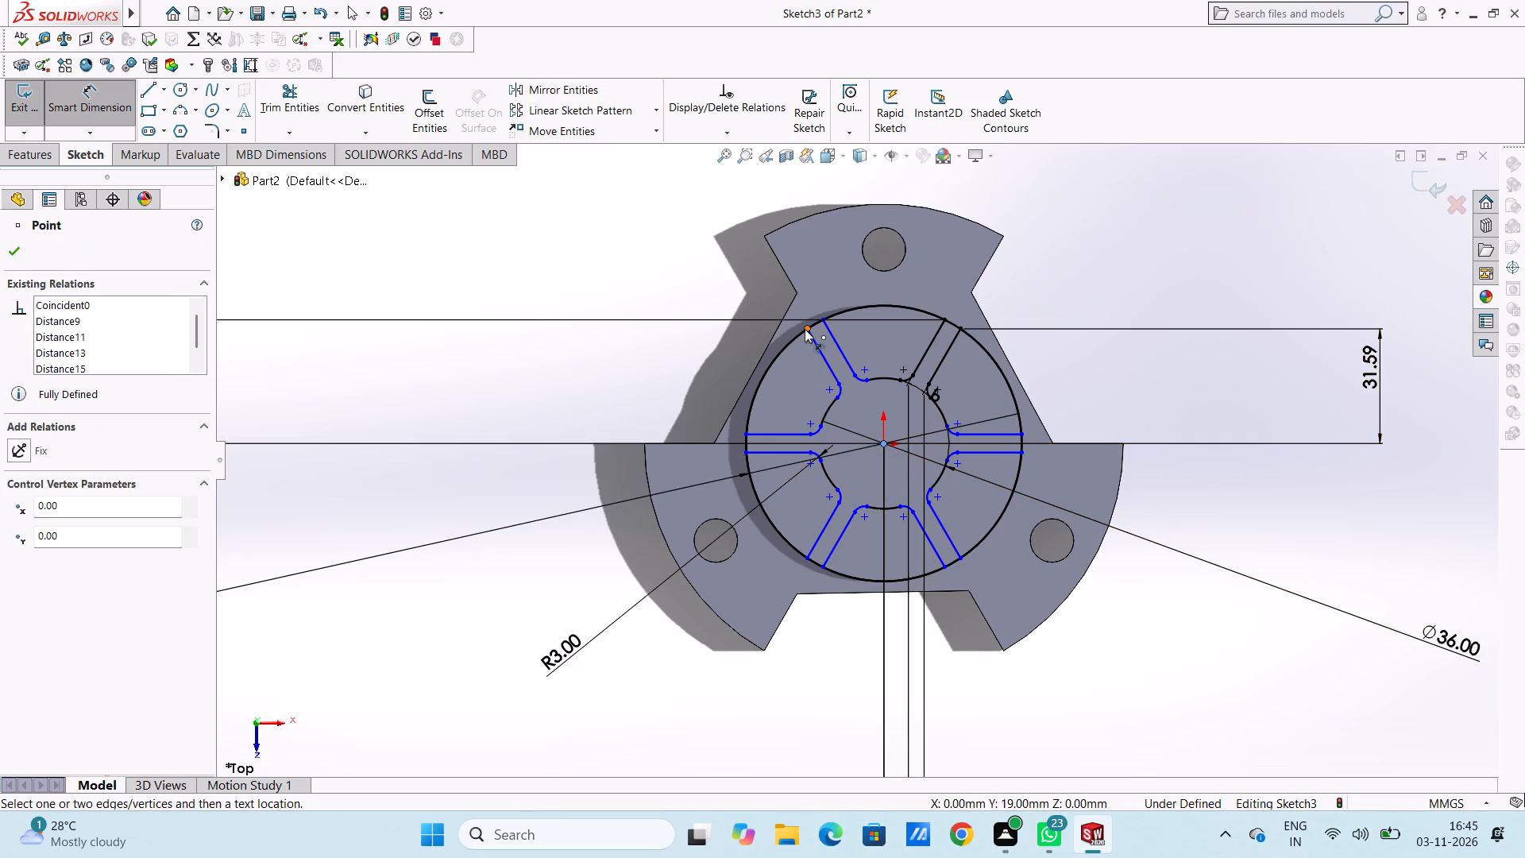
click(806, 329)
scroll(371, 399, up, 2)
click(406, 397)
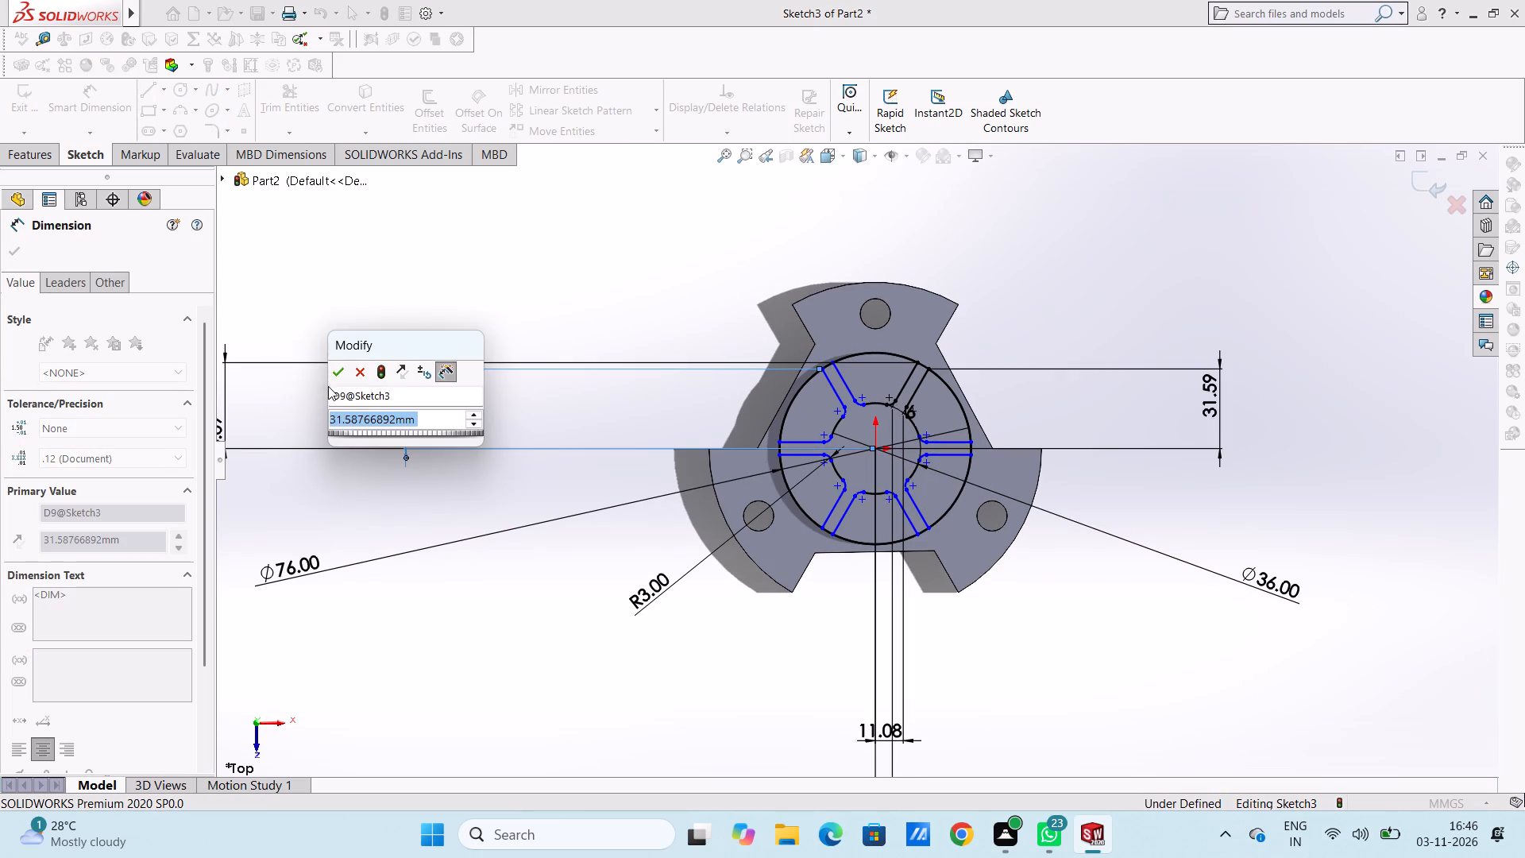
click(339, 372)
click(332, 353)
Dimension the horizontal distance from the origin to the outer end of the upper-left slot's left-hand line.
scroll(796, 423, down, 3)
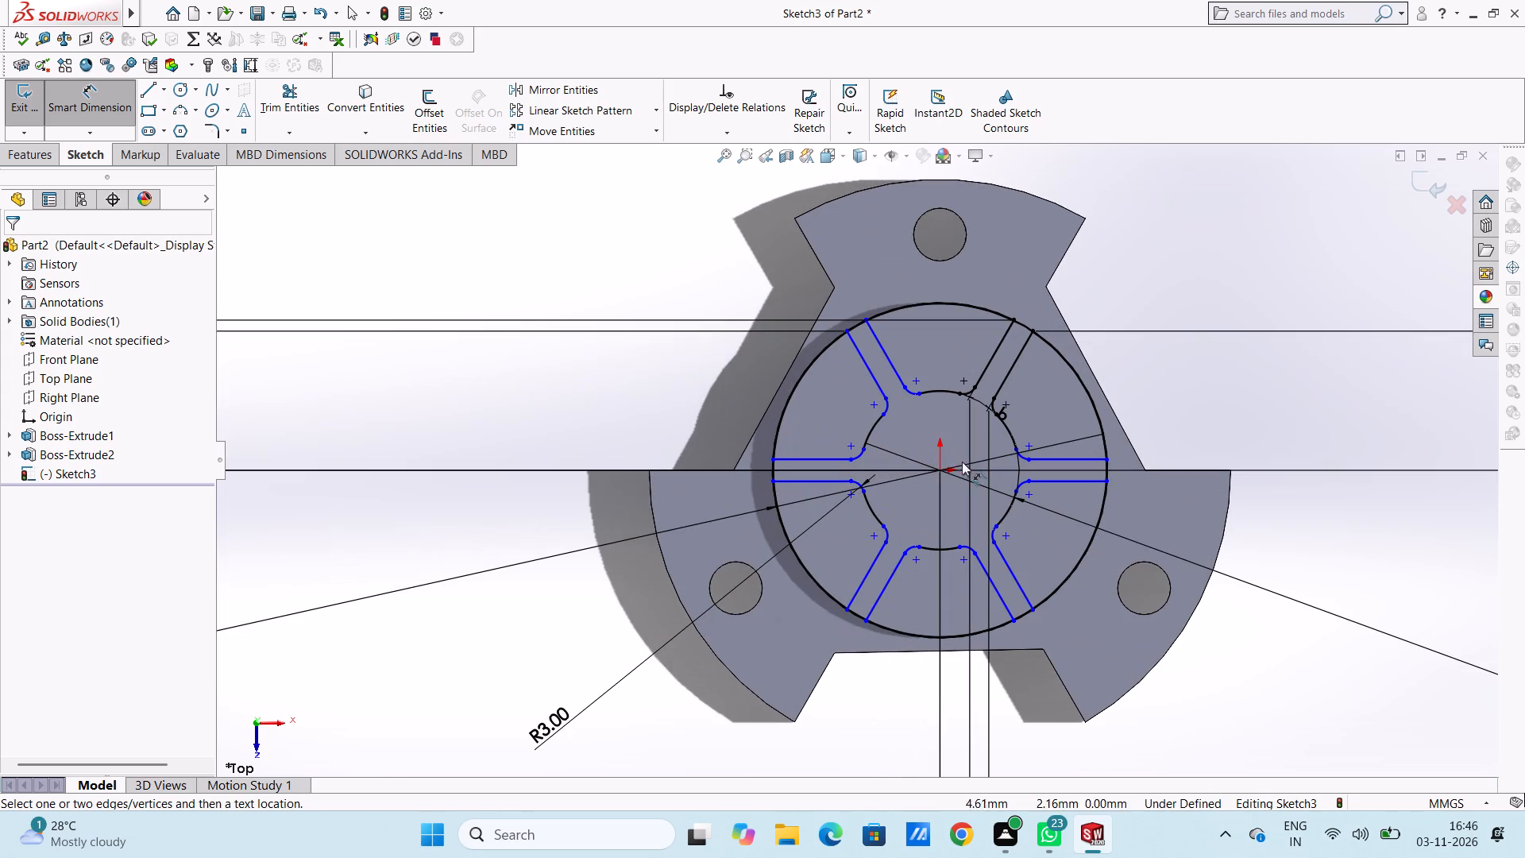
click(942, 471)
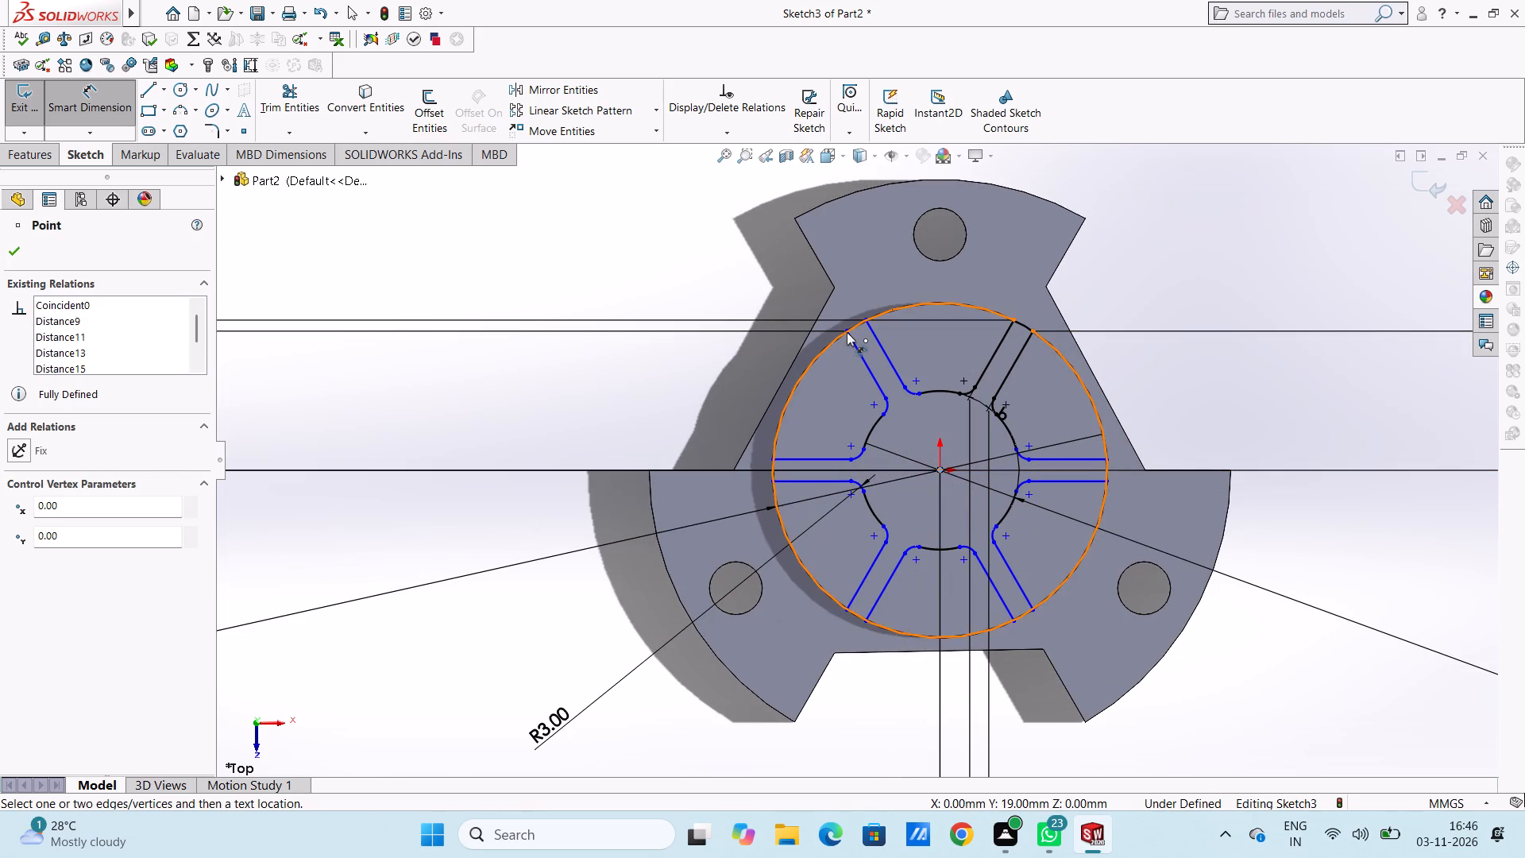
click(847, 332)
scroll(832, 533, up, 3)
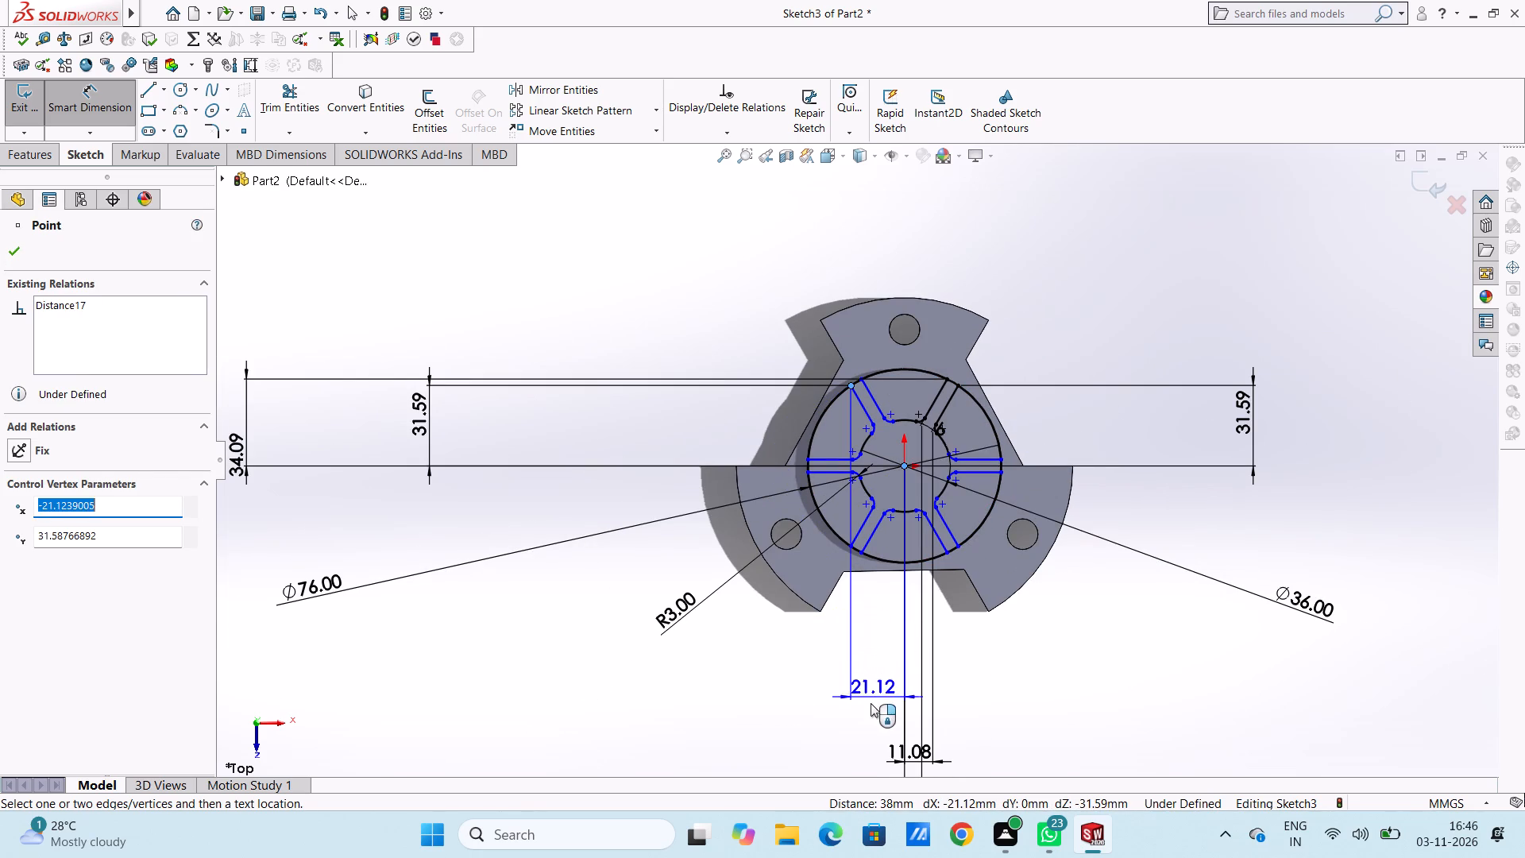
click(868, 709)
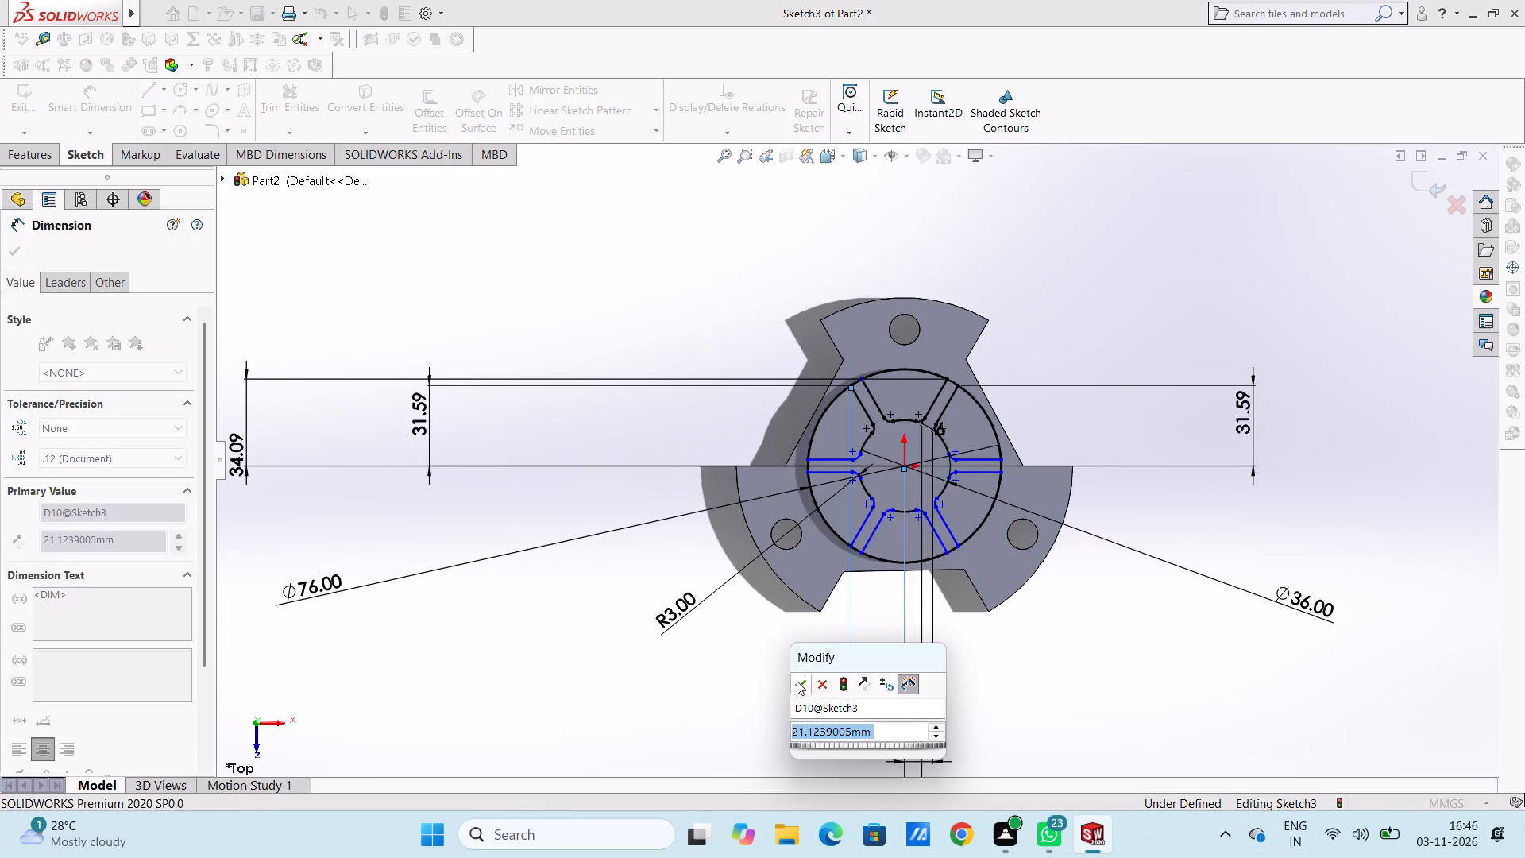
click(797, 680)
click(751, 698)
Dimension the horizontal distance from the origin to the outer end of the left horizontal slot's upper line.
scroll(953, 678, down, 3)
scroll(794, 311, up, 3)
click(852, 350)
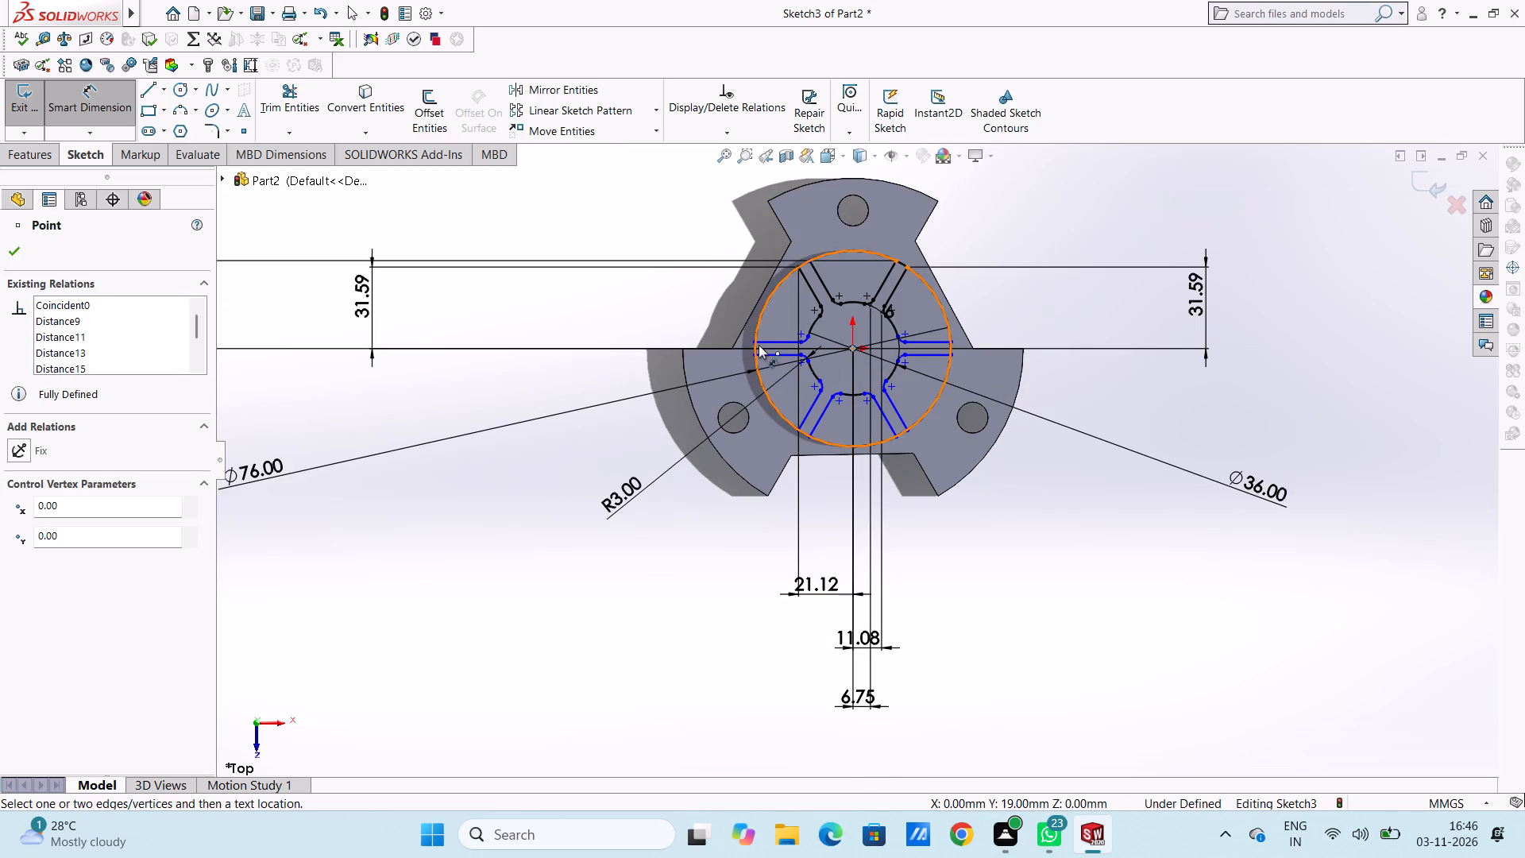
click(757, 340)
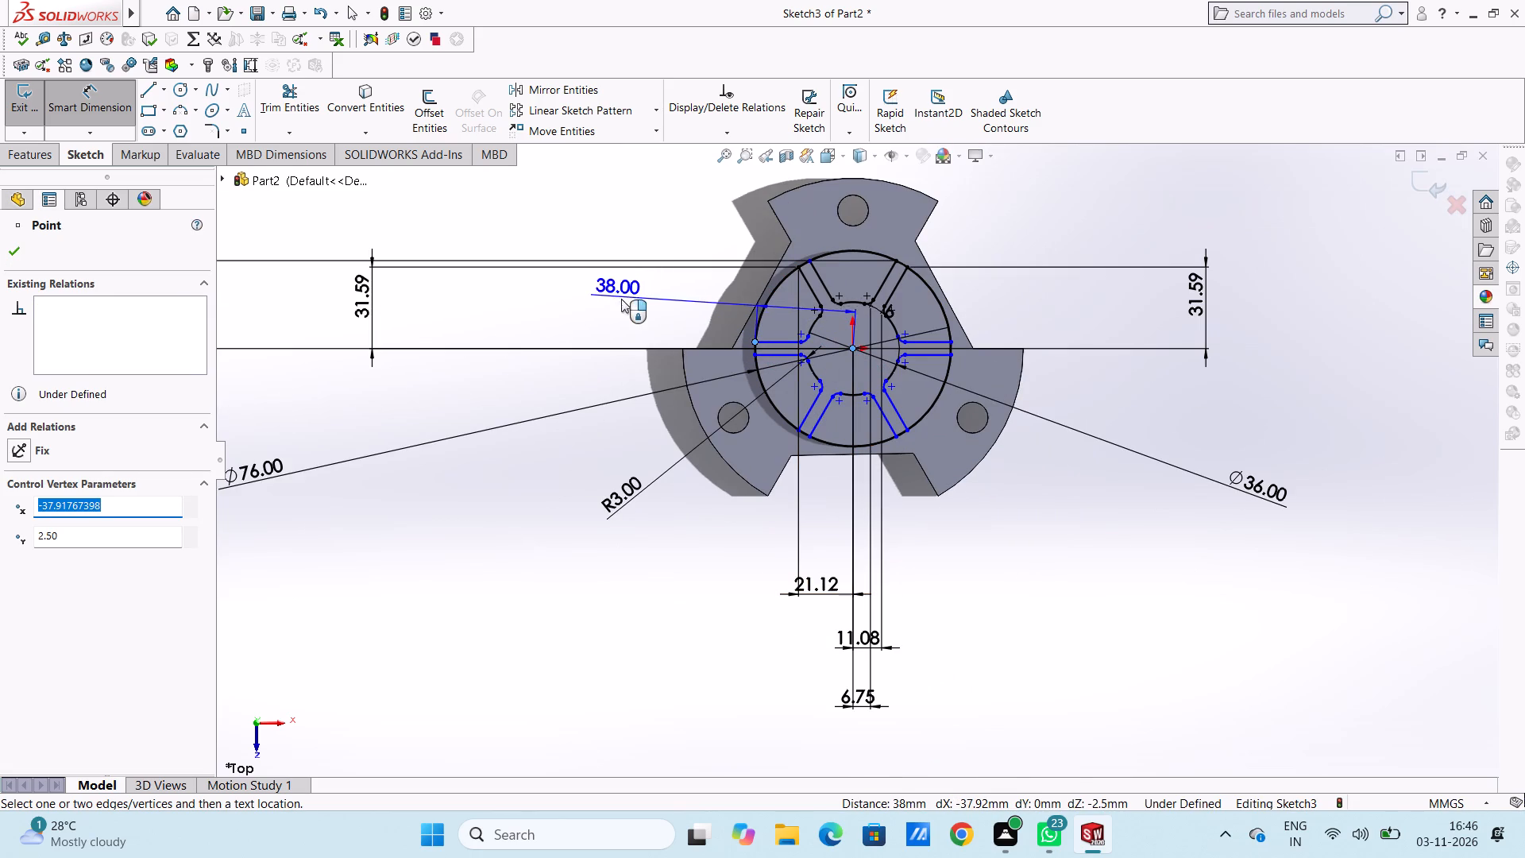
scroll(847, 257, up, 4)
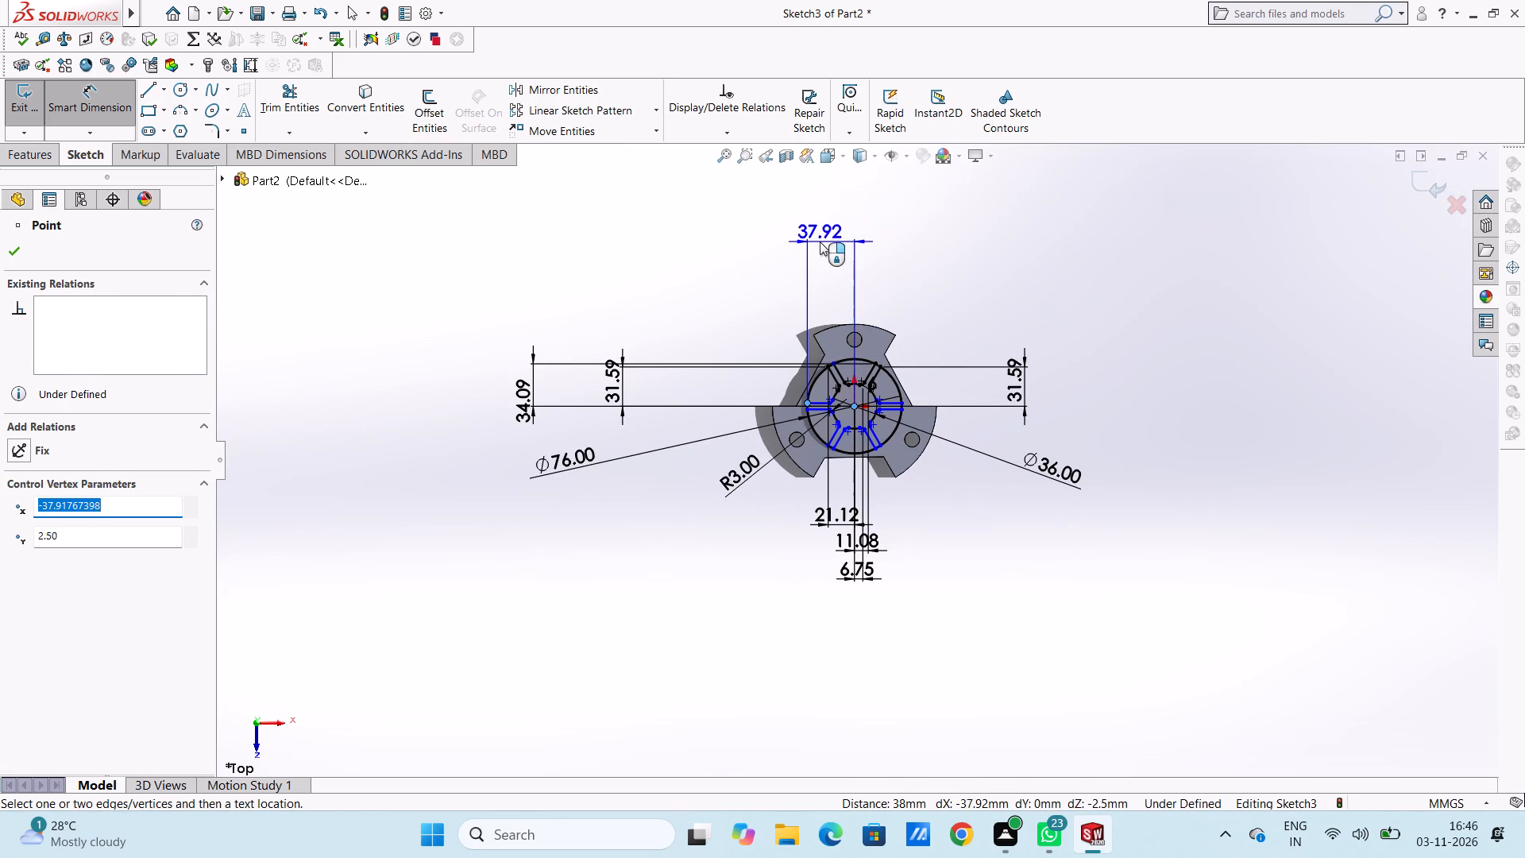
click(820, 242)
click(751, 222)
click(720, 237)
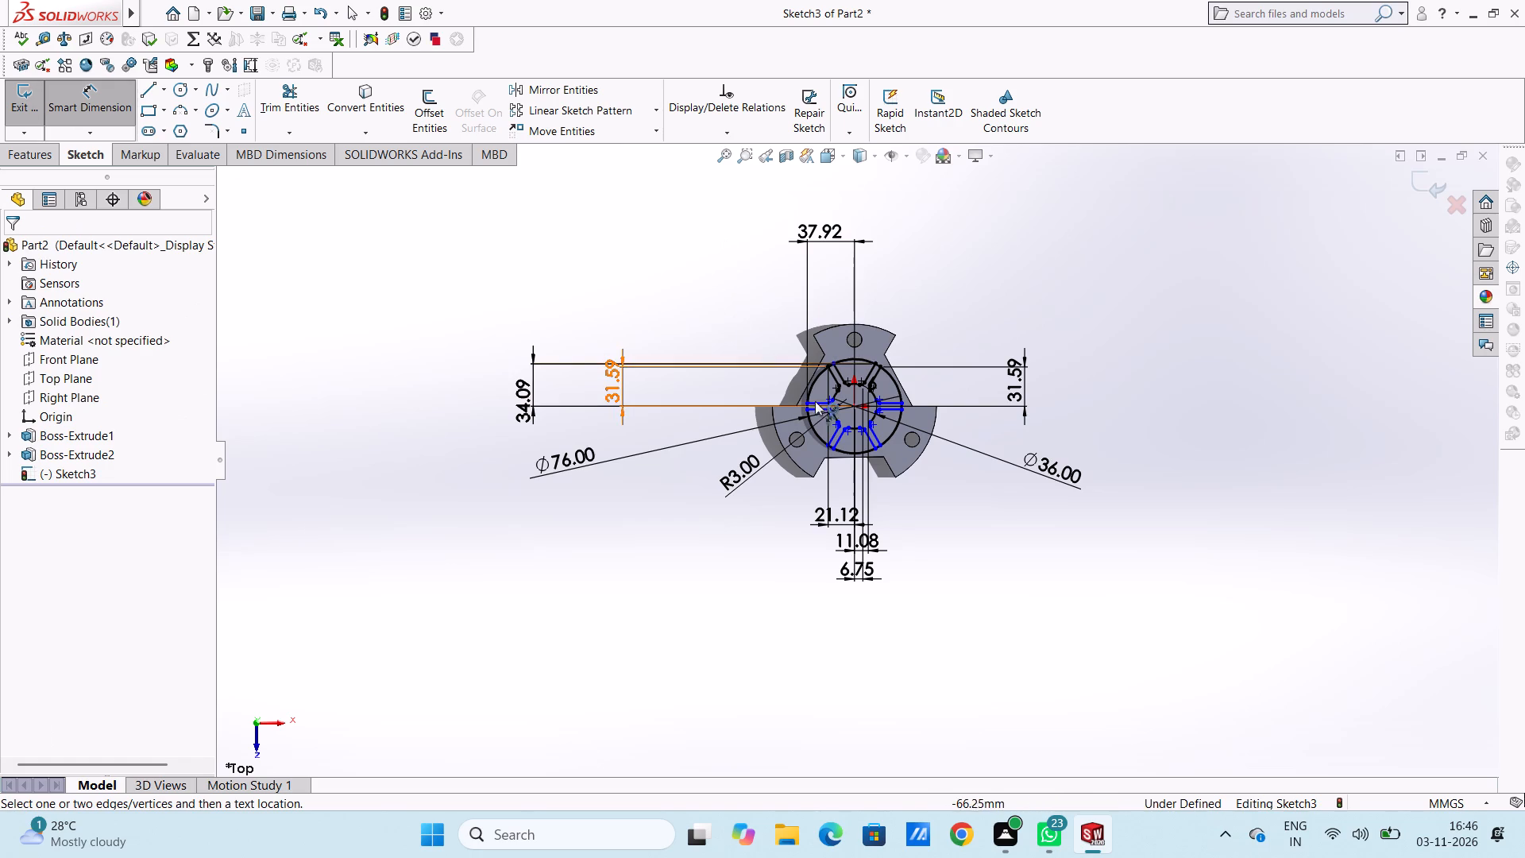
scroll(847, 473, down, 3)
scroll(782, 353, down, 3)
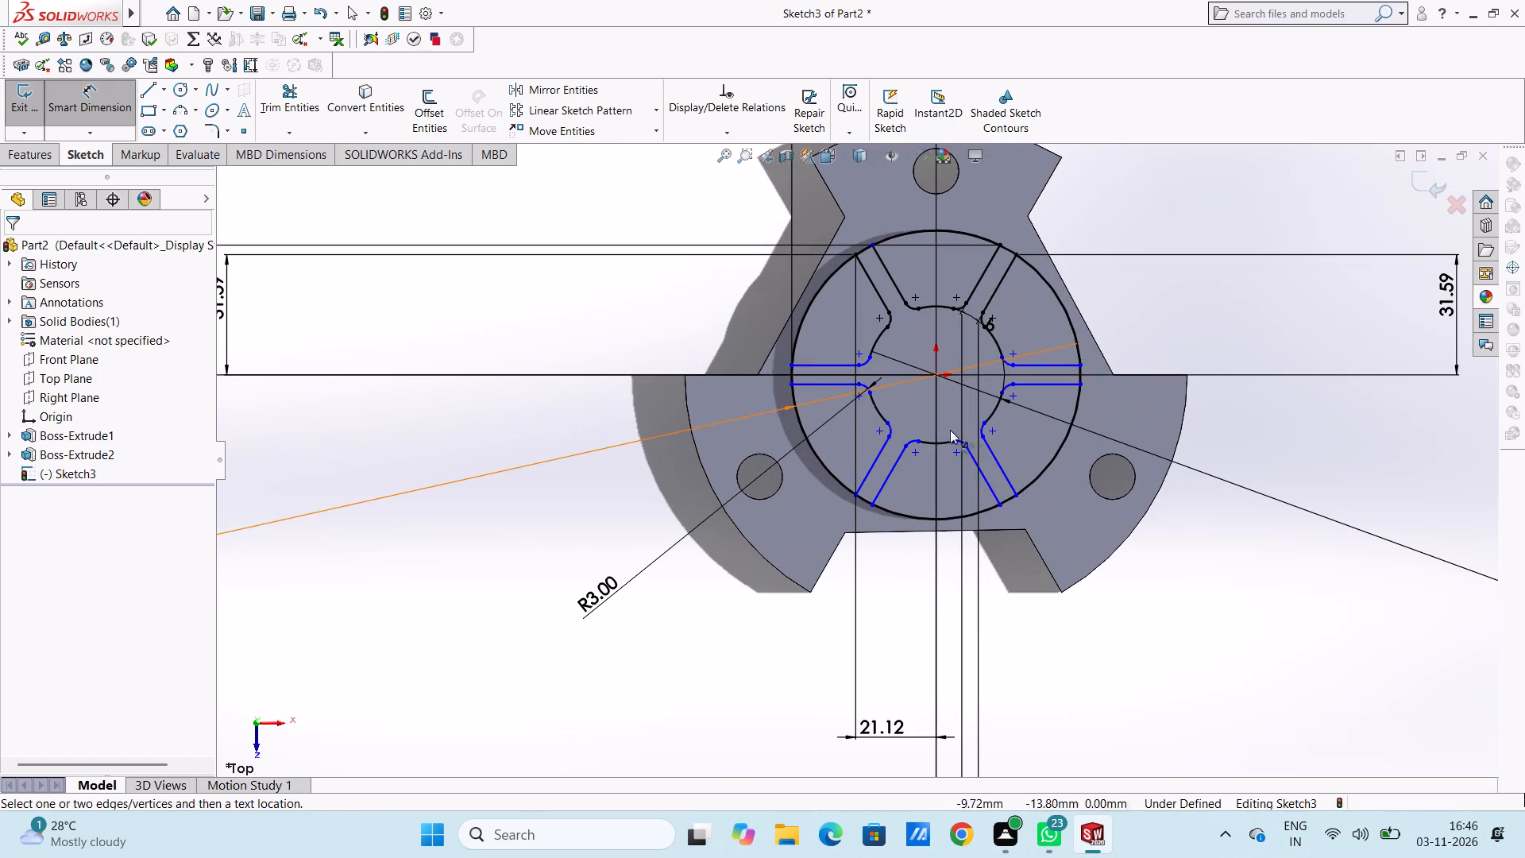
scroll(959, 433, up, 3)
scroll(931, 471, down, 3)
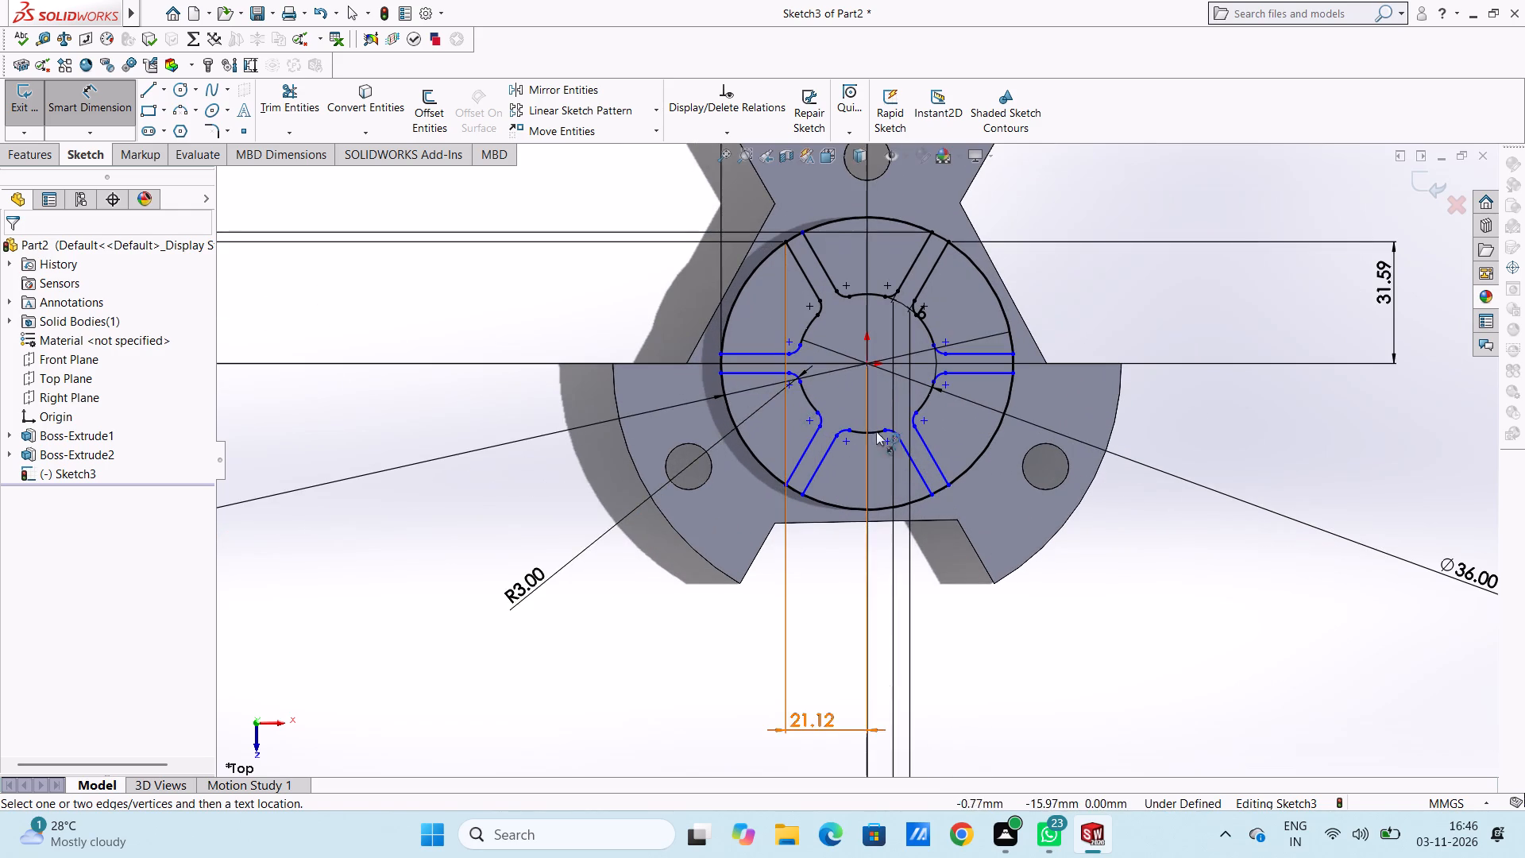
Dimension the horizontal length of the left horizontal slot's upper line between its two endpoints.
scroll(881, 437, down, 2)
scroll(817, 364, up, 3)
scroll(826, 412, down, 2)
scroll(811, 363, up, 2)
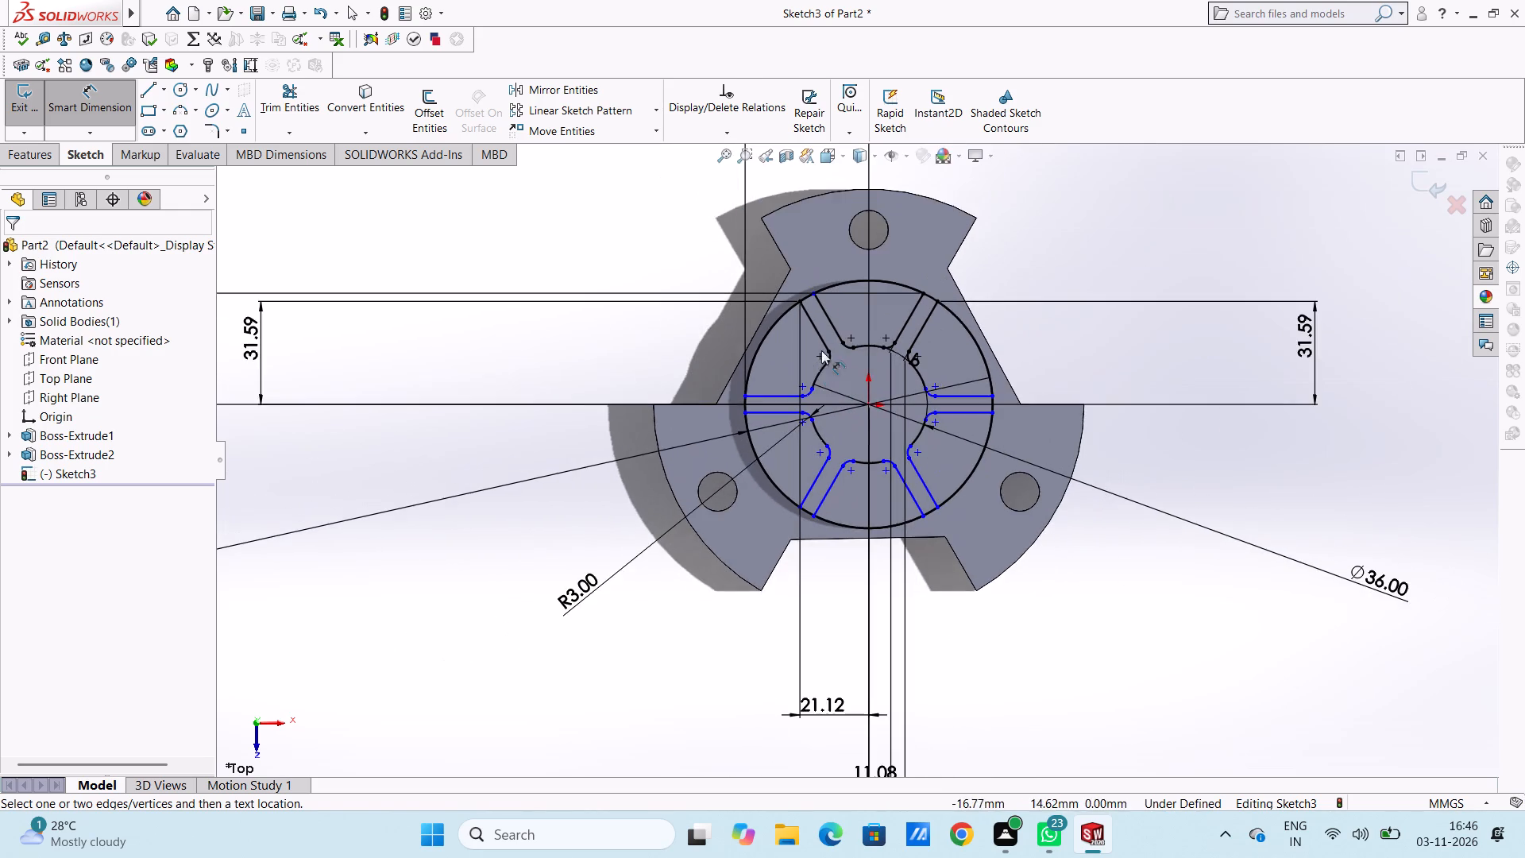
scroll(863, 350, down, 3)
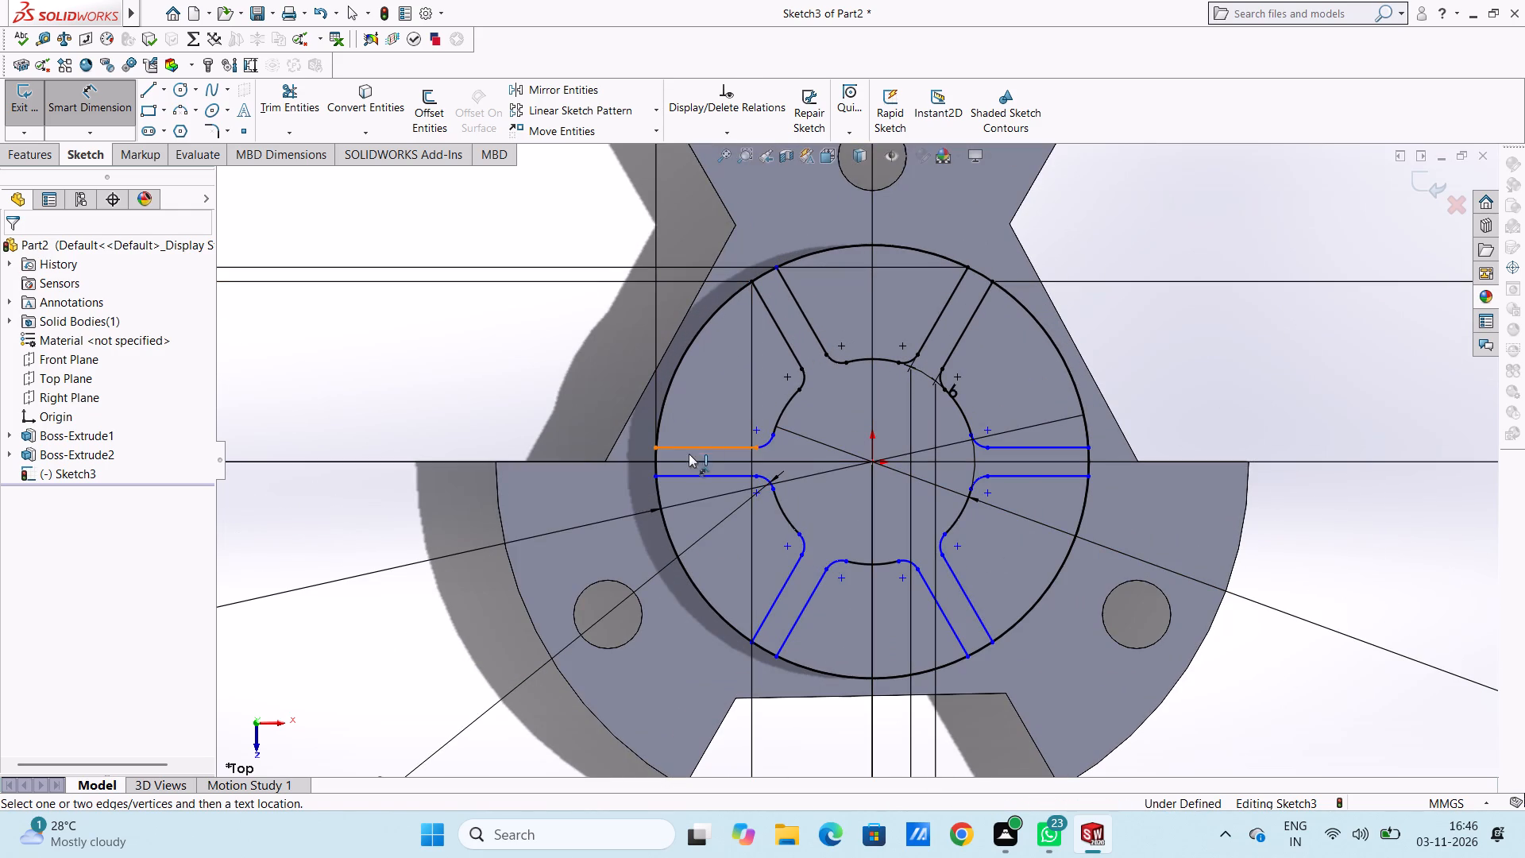
click(656, 450)
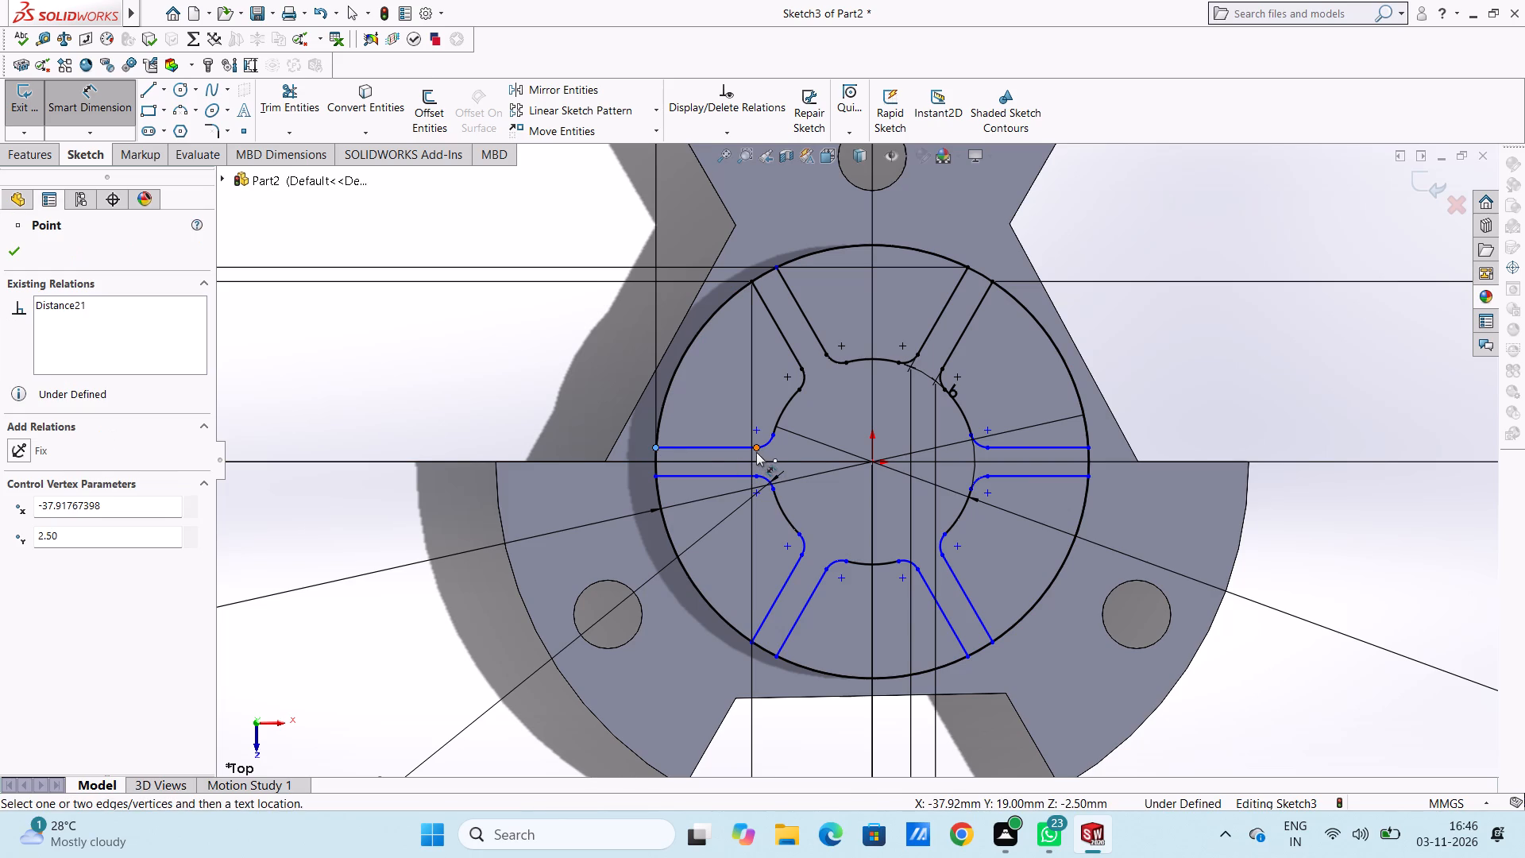
click(756, 452)
scroll(655, 594, up, 5)
click(517, 667)
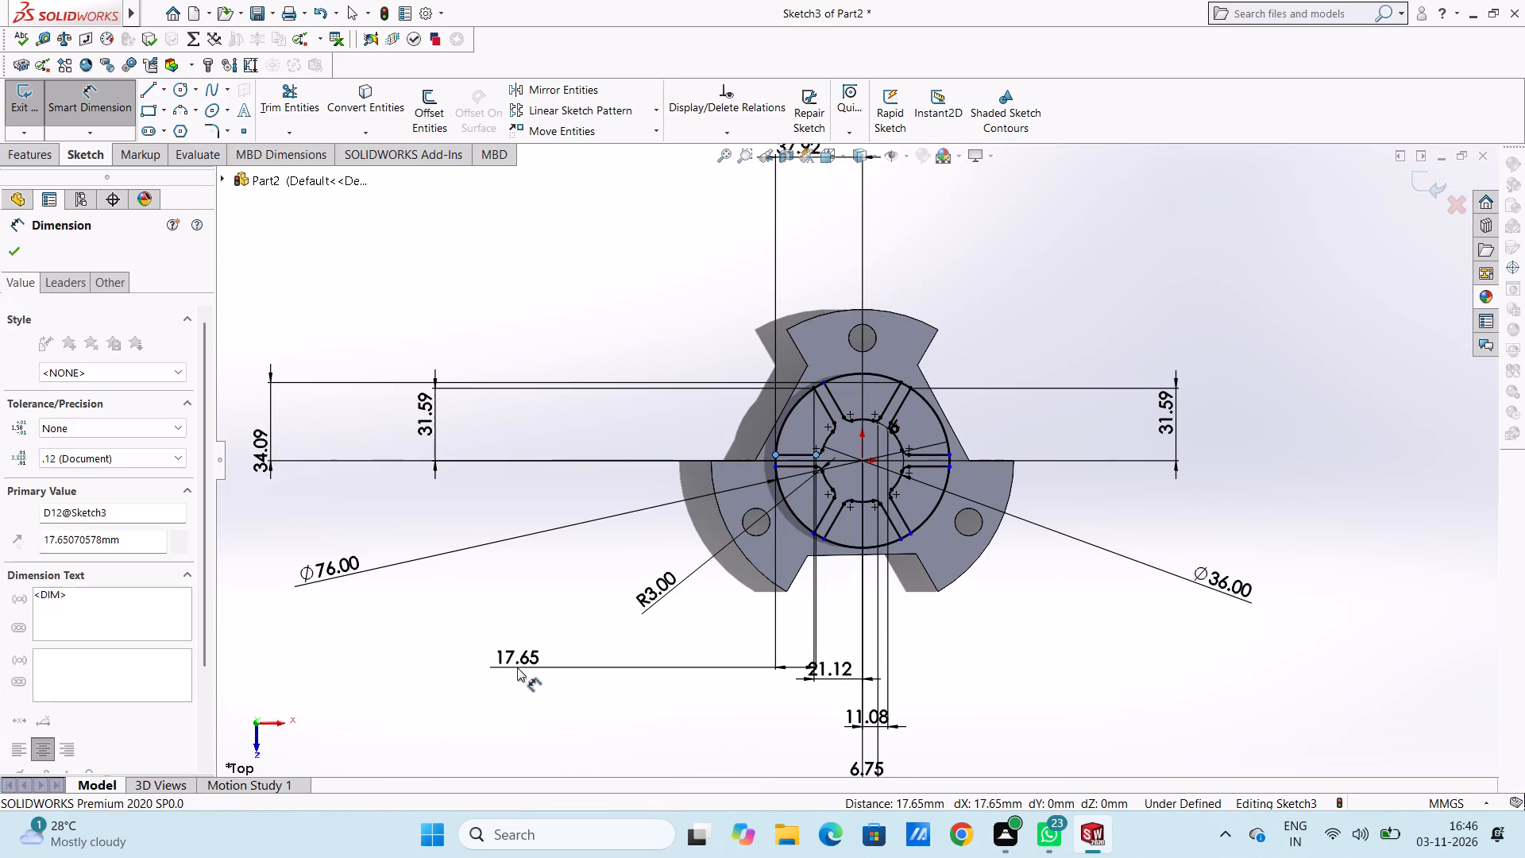
click(451, 647)
click(658, 529)
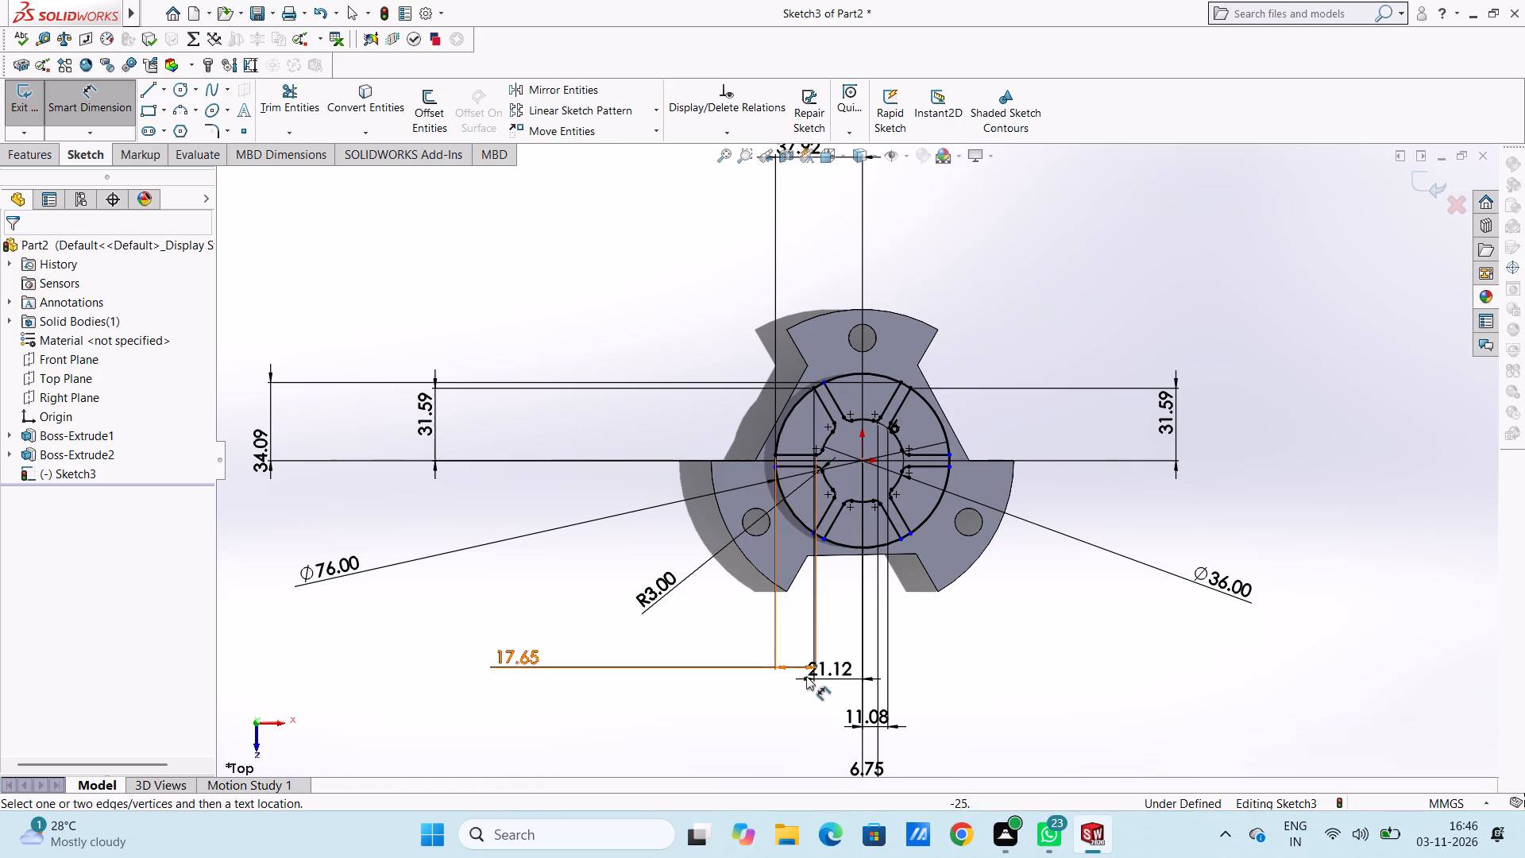
Dimension the horizontal distance from the origin to the outer end of the lower-left slot's right-hand line.
scroll(856, 564, down, 3)
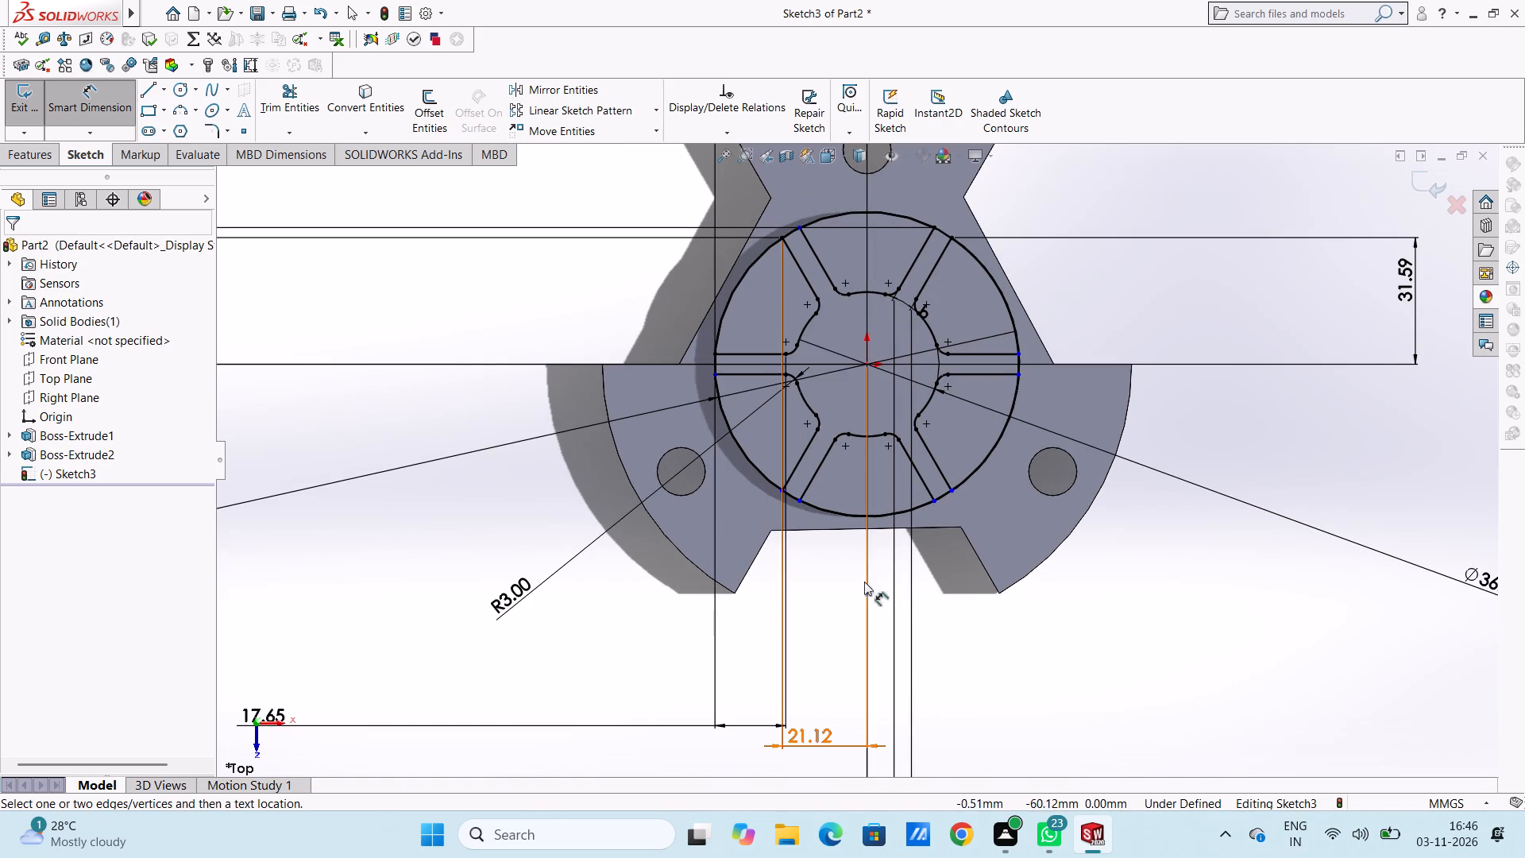
scroll(873, 365, down, 1)
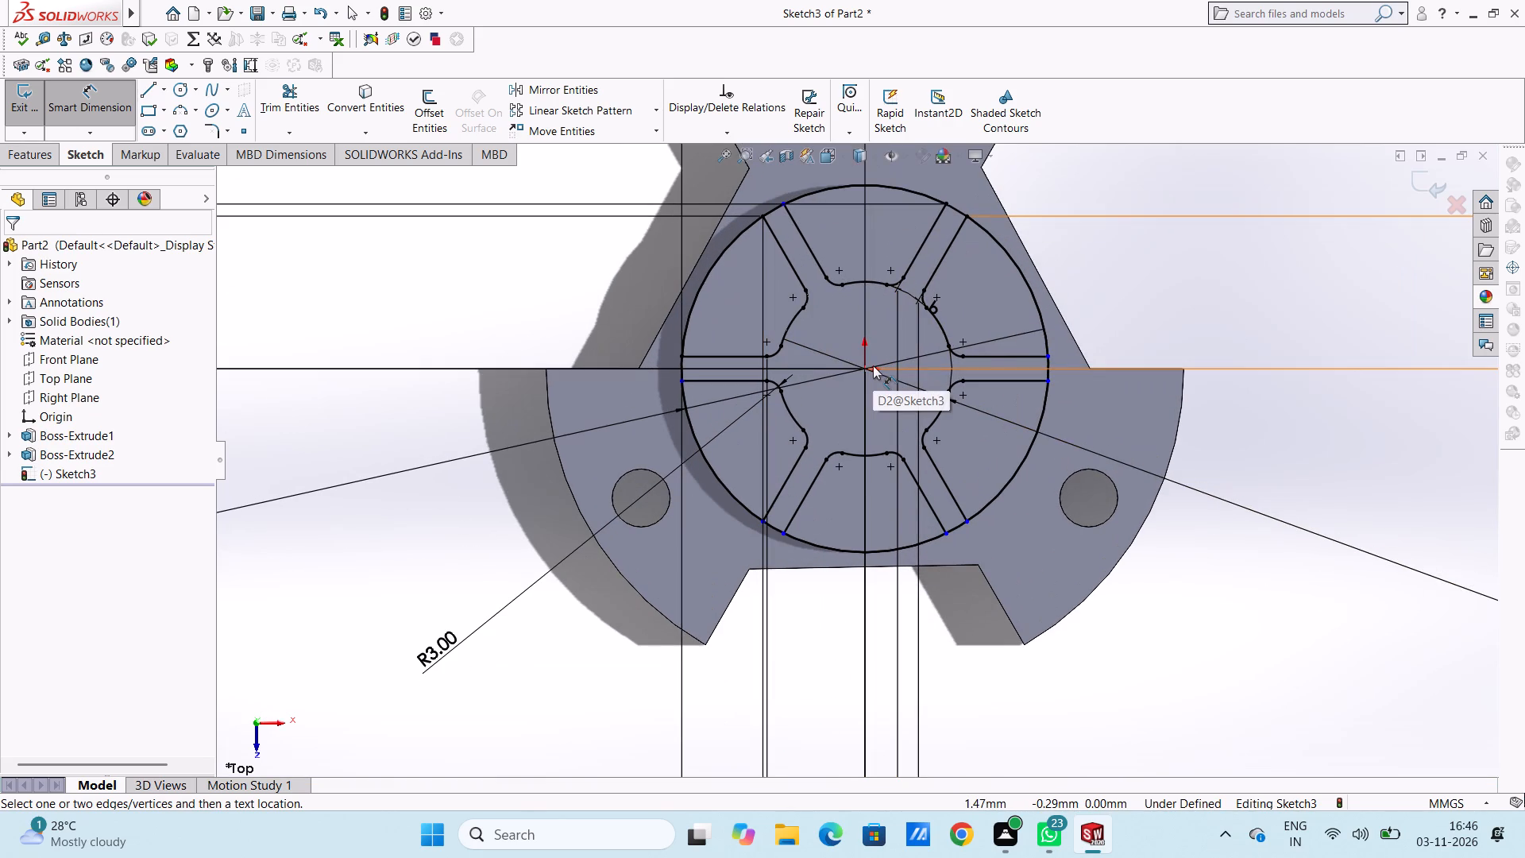
scroll(873, 365, up, 2)
scroll(821, 520, down, 3)
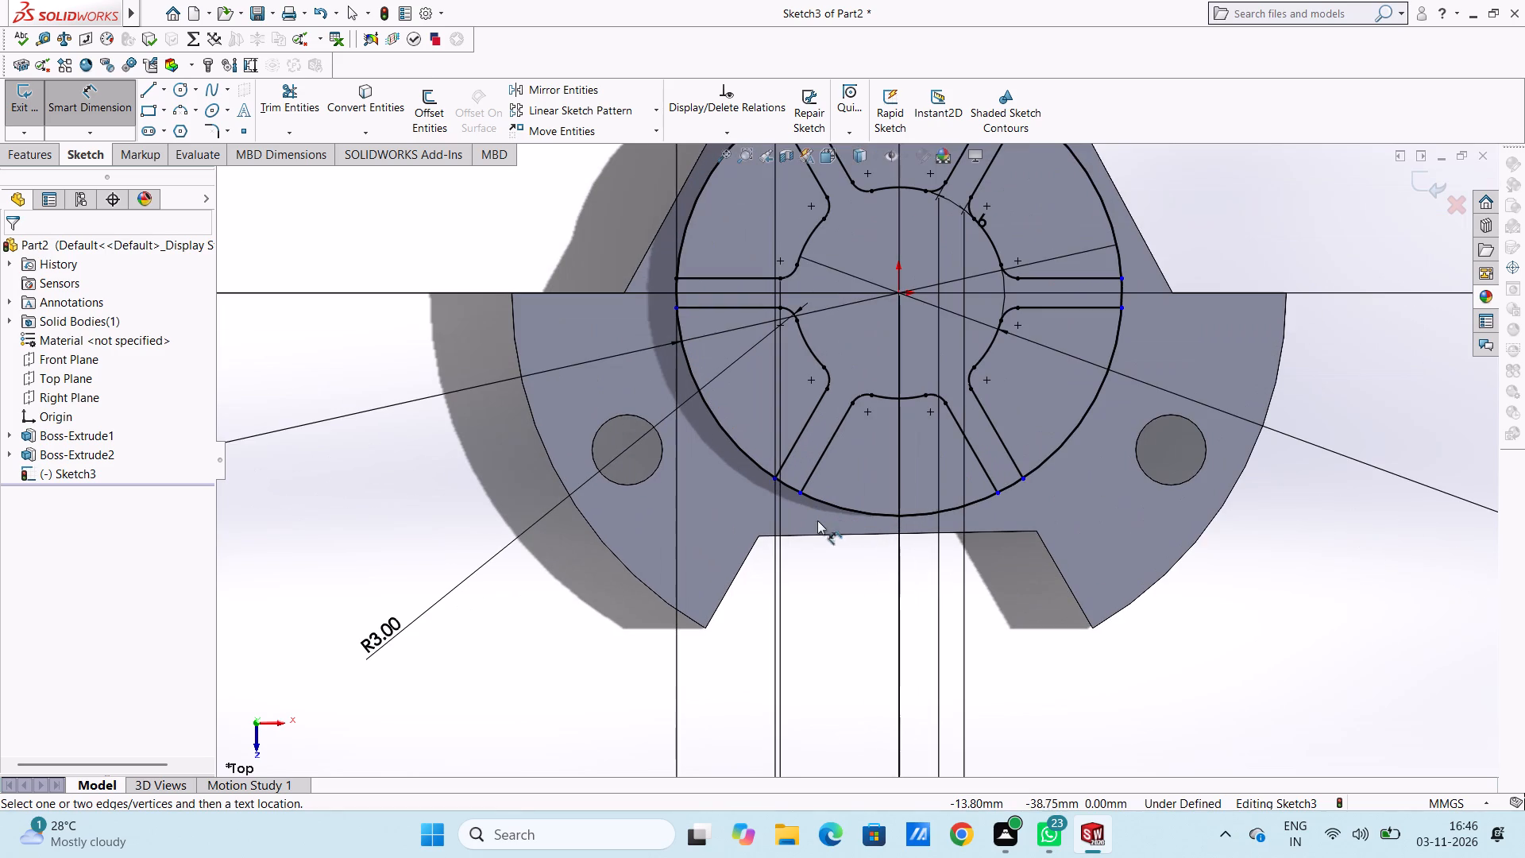
click(801, 496)
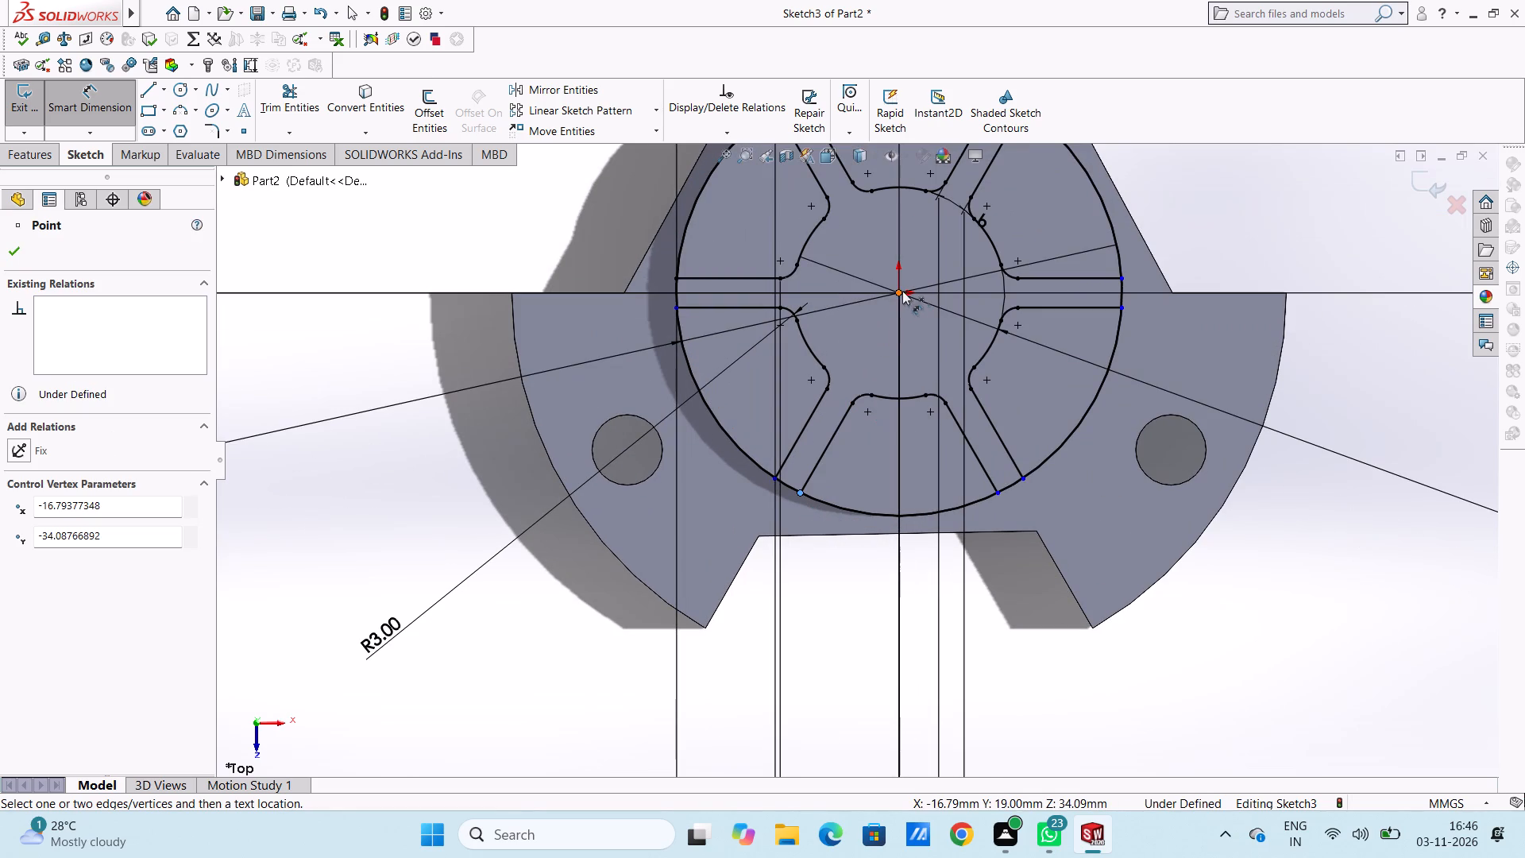
click(896, 290)
scroll(878, 624, up, 3)
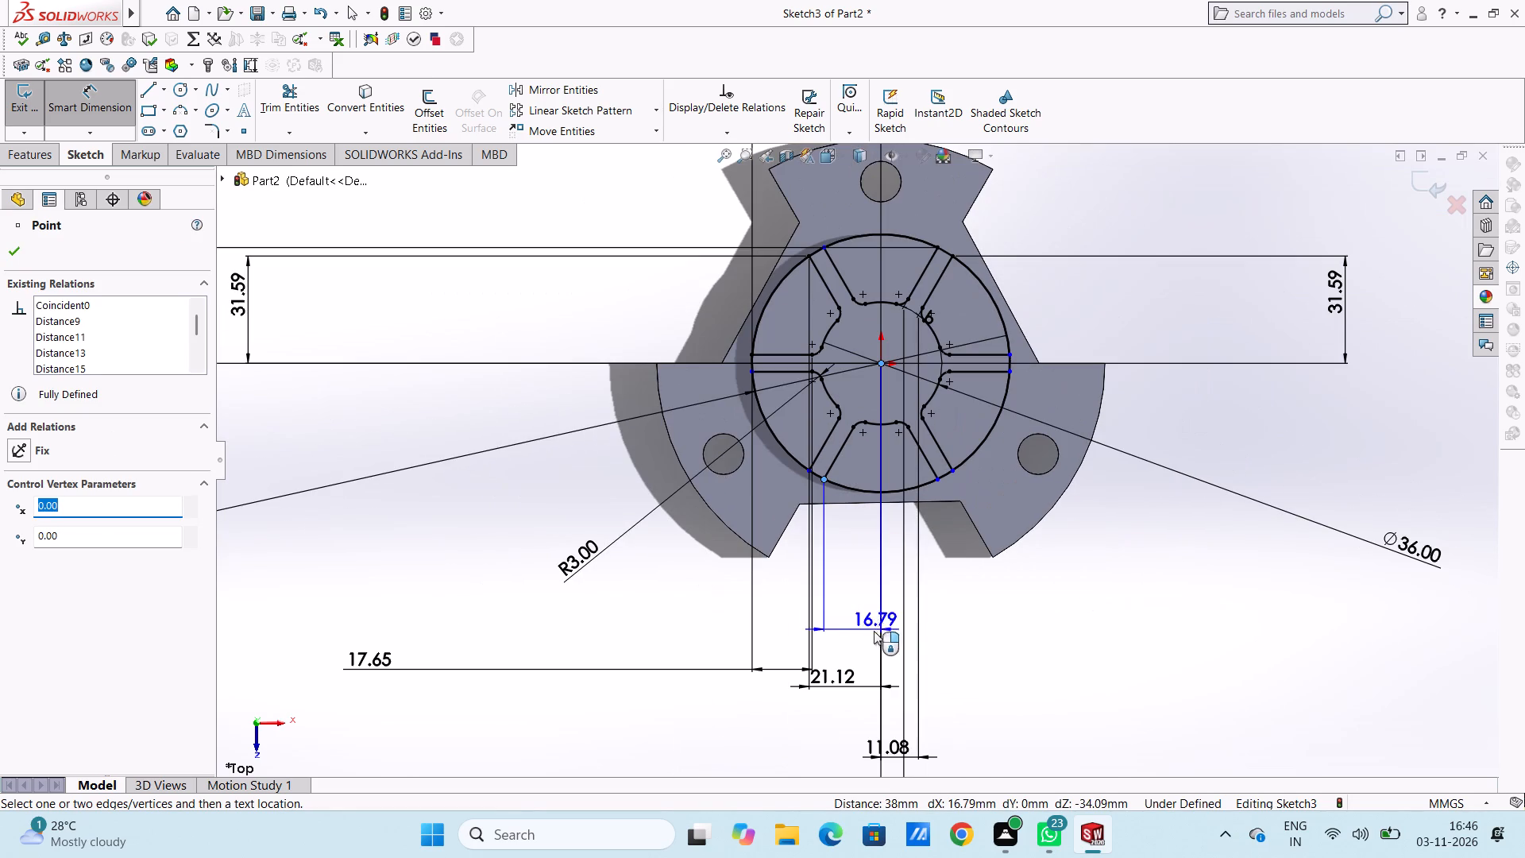
click(854, 717)
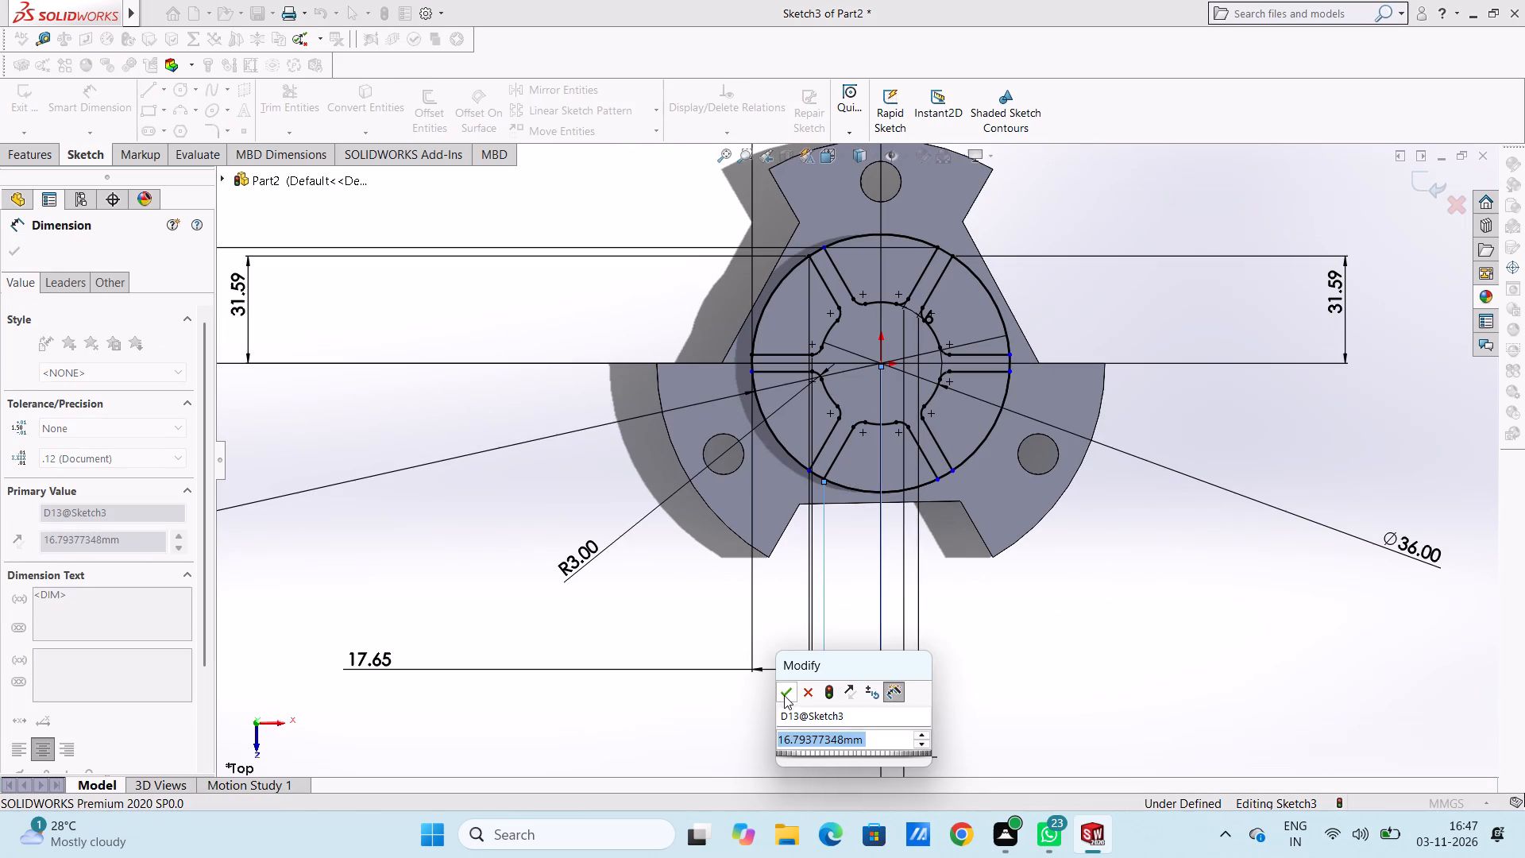
click(782, 694)
click(767, 613)
Dimension the vertical distance from the origin to the outer end of the lower-right slot's left-hand line.
scroll(925, 409, down, 2)
scroll(959, 408, up, 2)
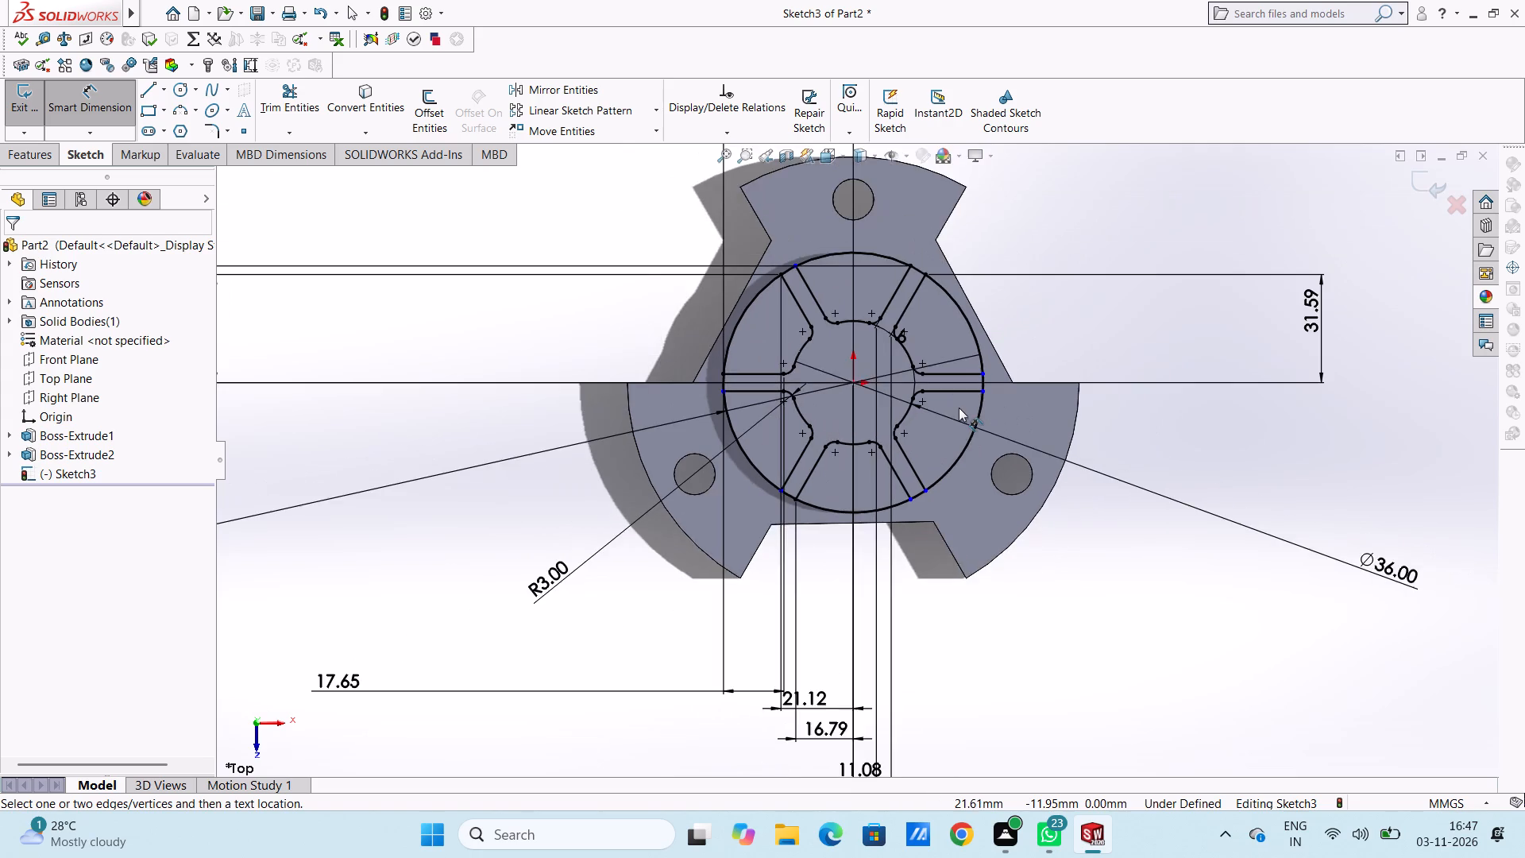
scroll(950, 415, down, 3)
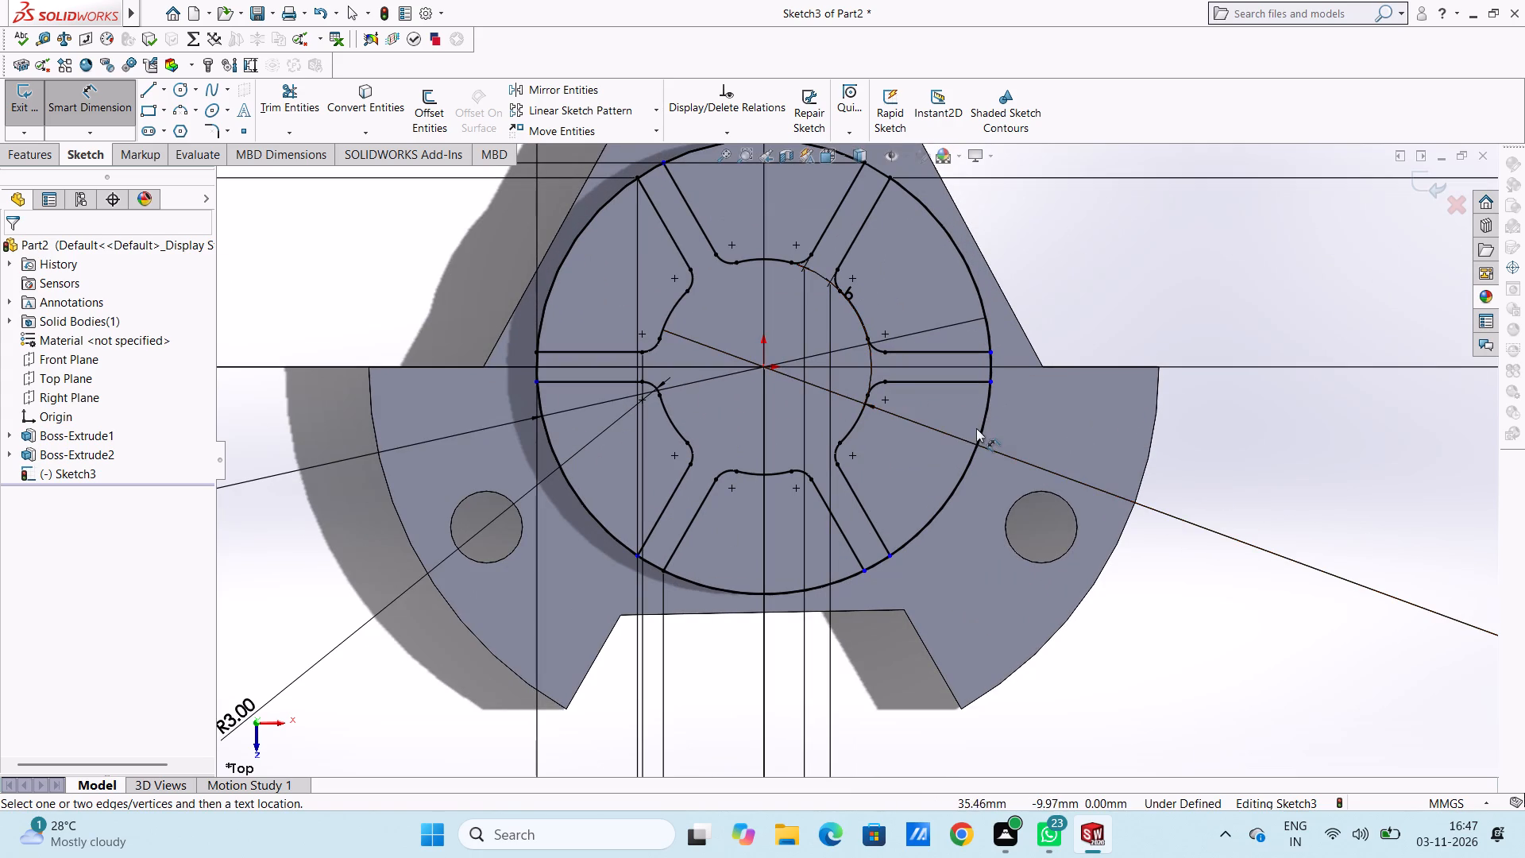
click(766, 362)
click(866, 574)
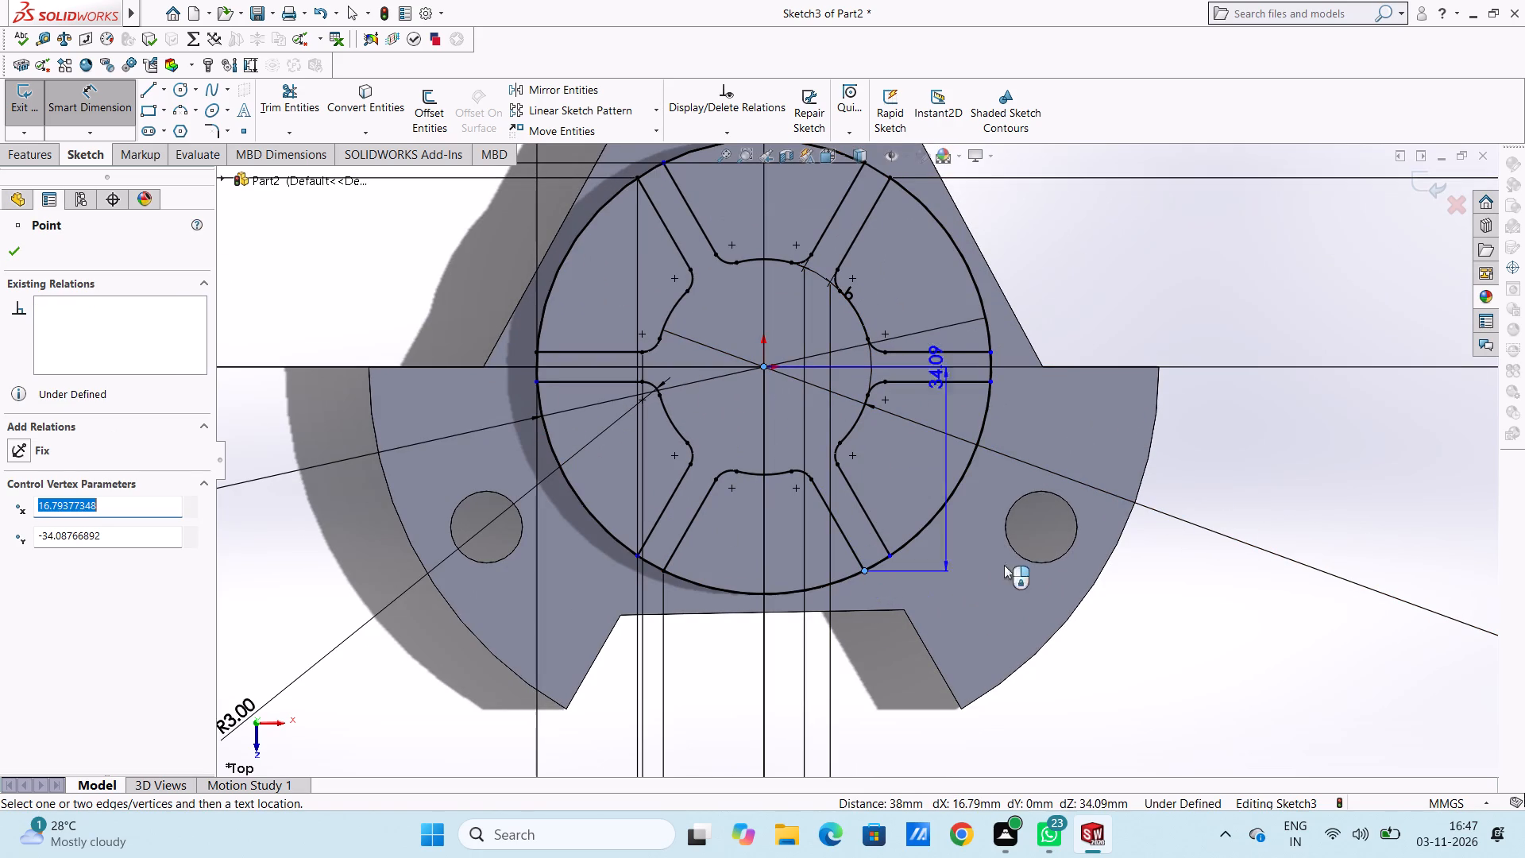
click(1356, 522)
click(1288, 495)
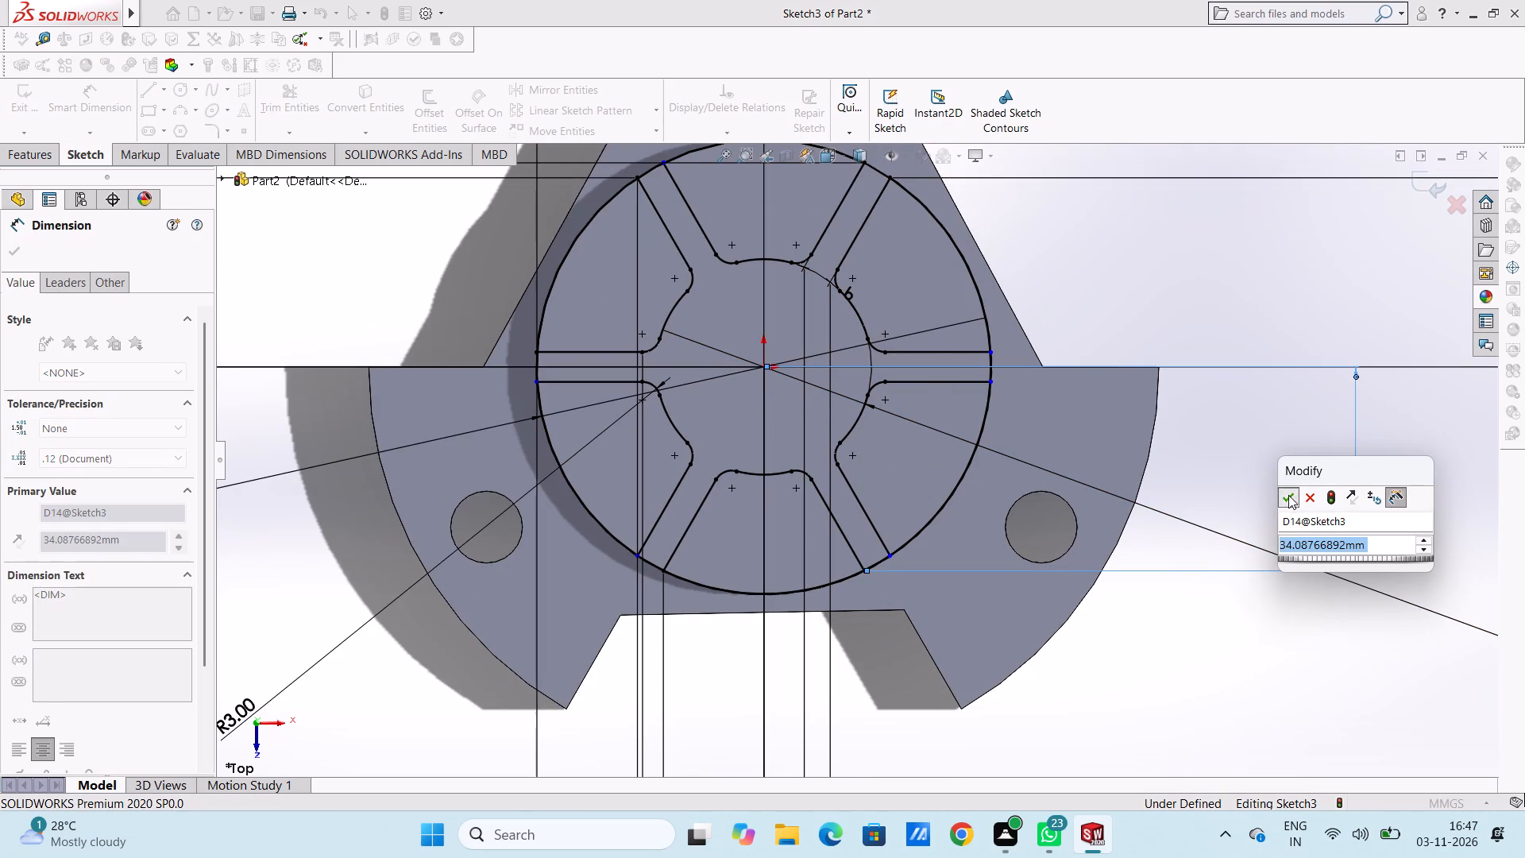
click(1272, 475)
Dimension the aligned distance from the origin to the outer end of the lower-right slot's right-hand line.
click(893, 555)
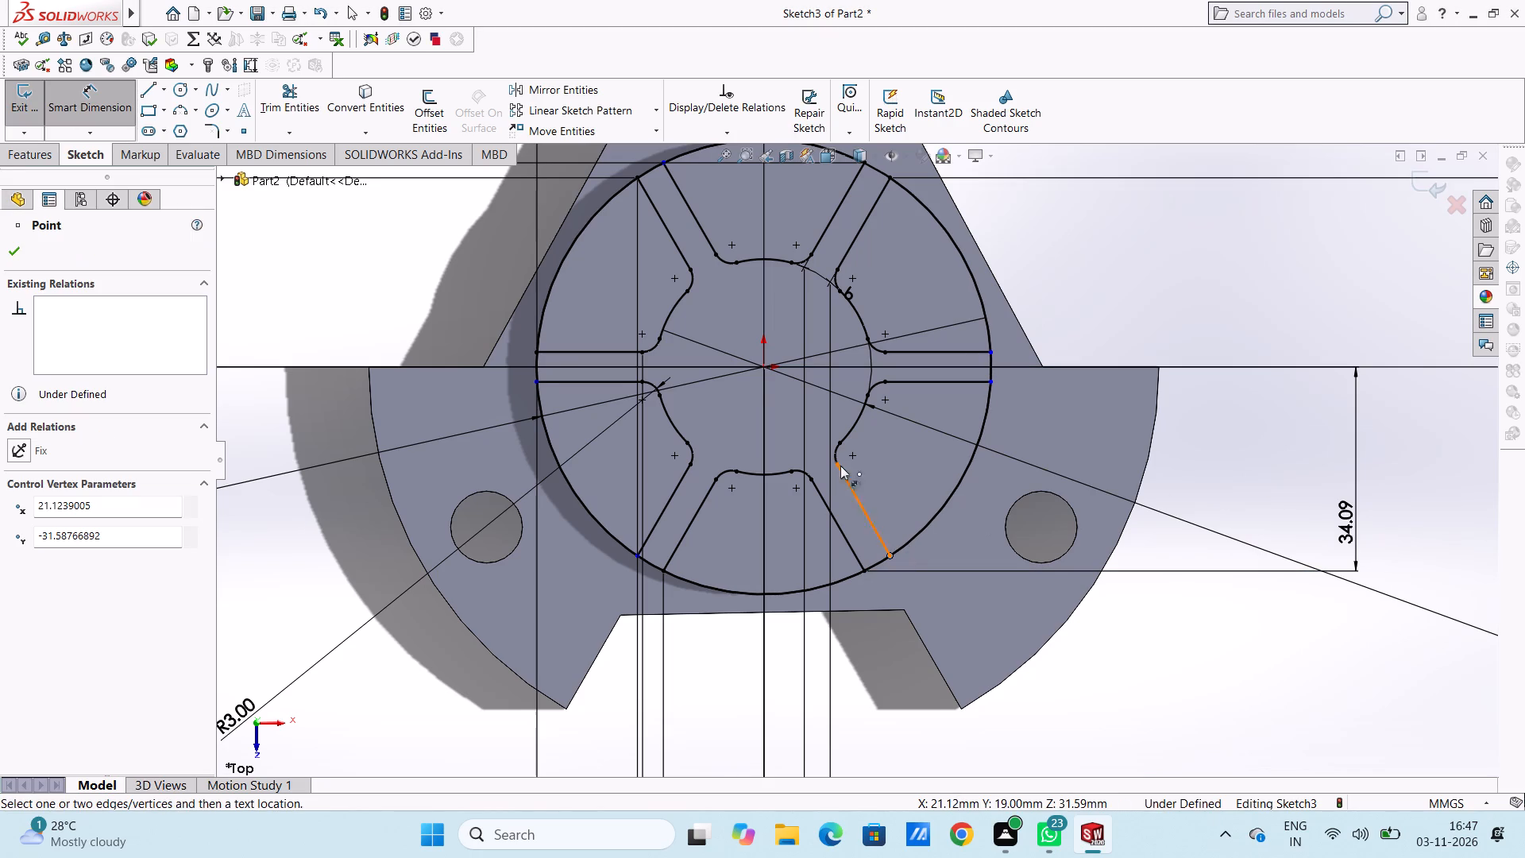
click(760, 365)
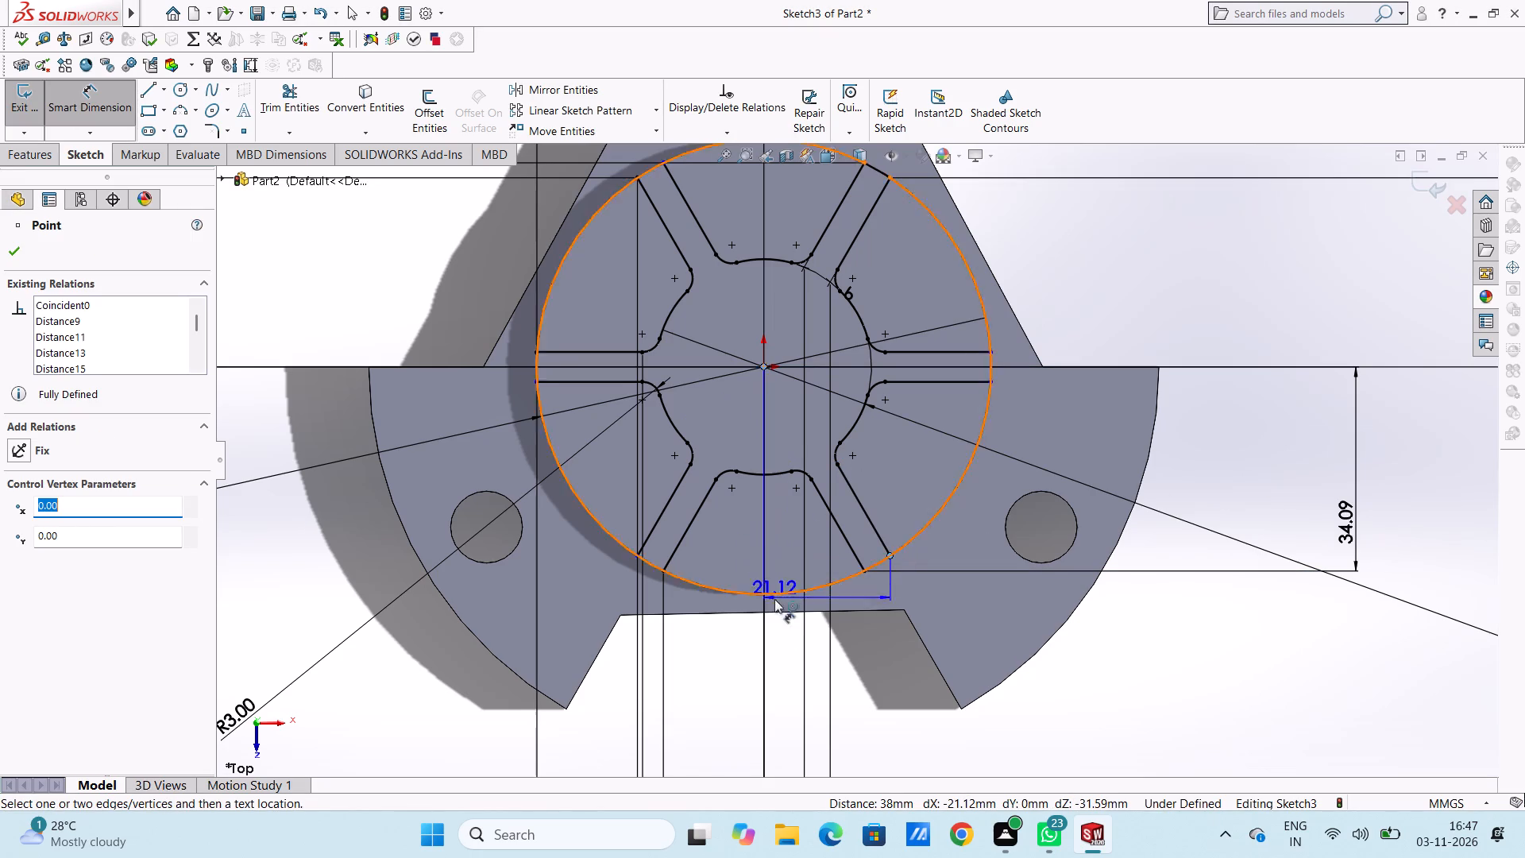
scroll(779, 643, up, 3)
click(883, 715)
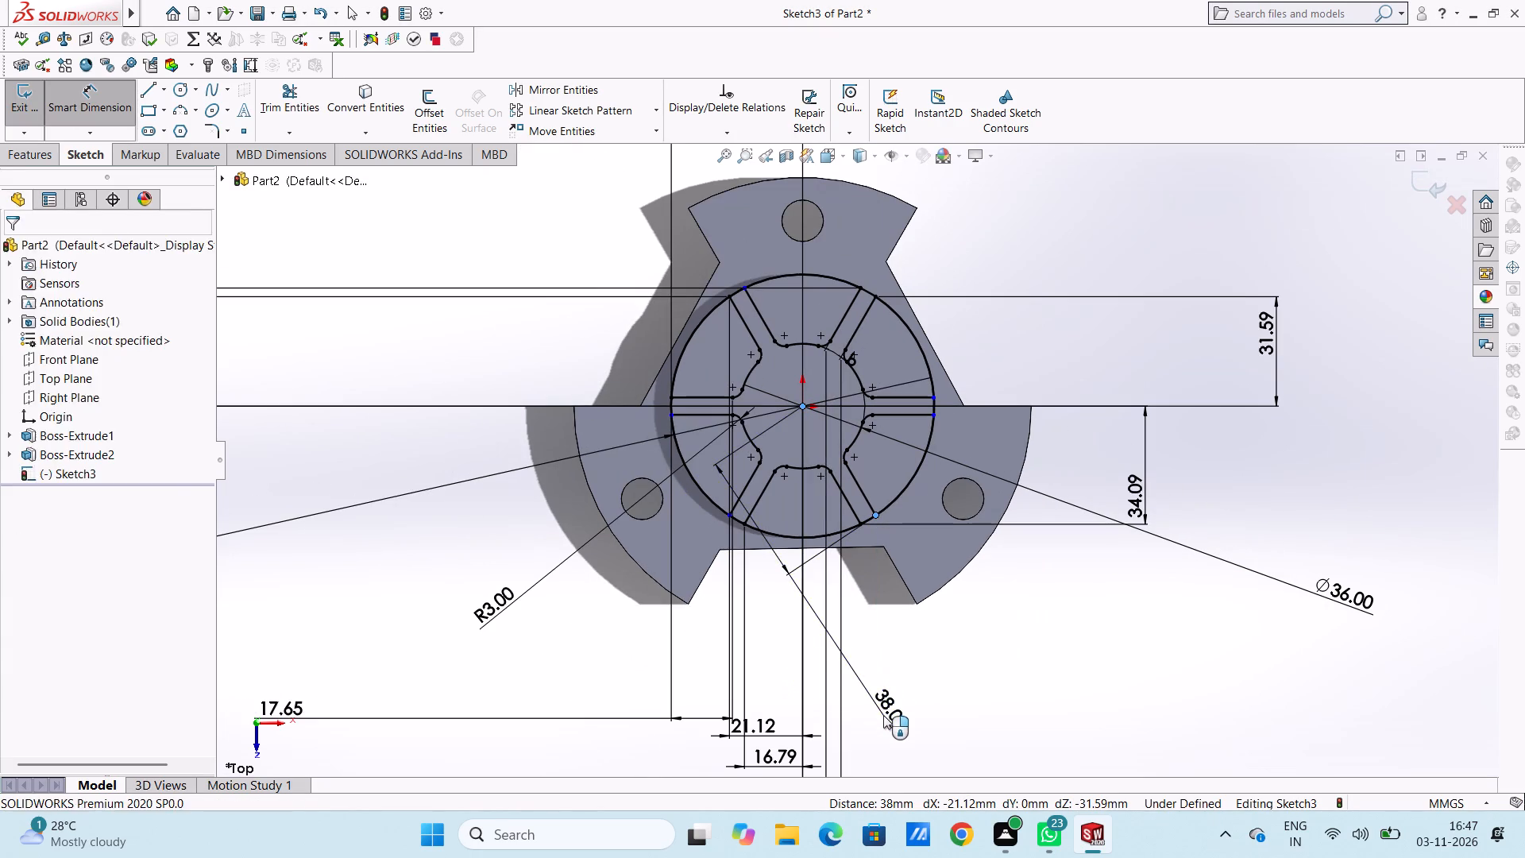
click(812, 686)
click(780, 647)
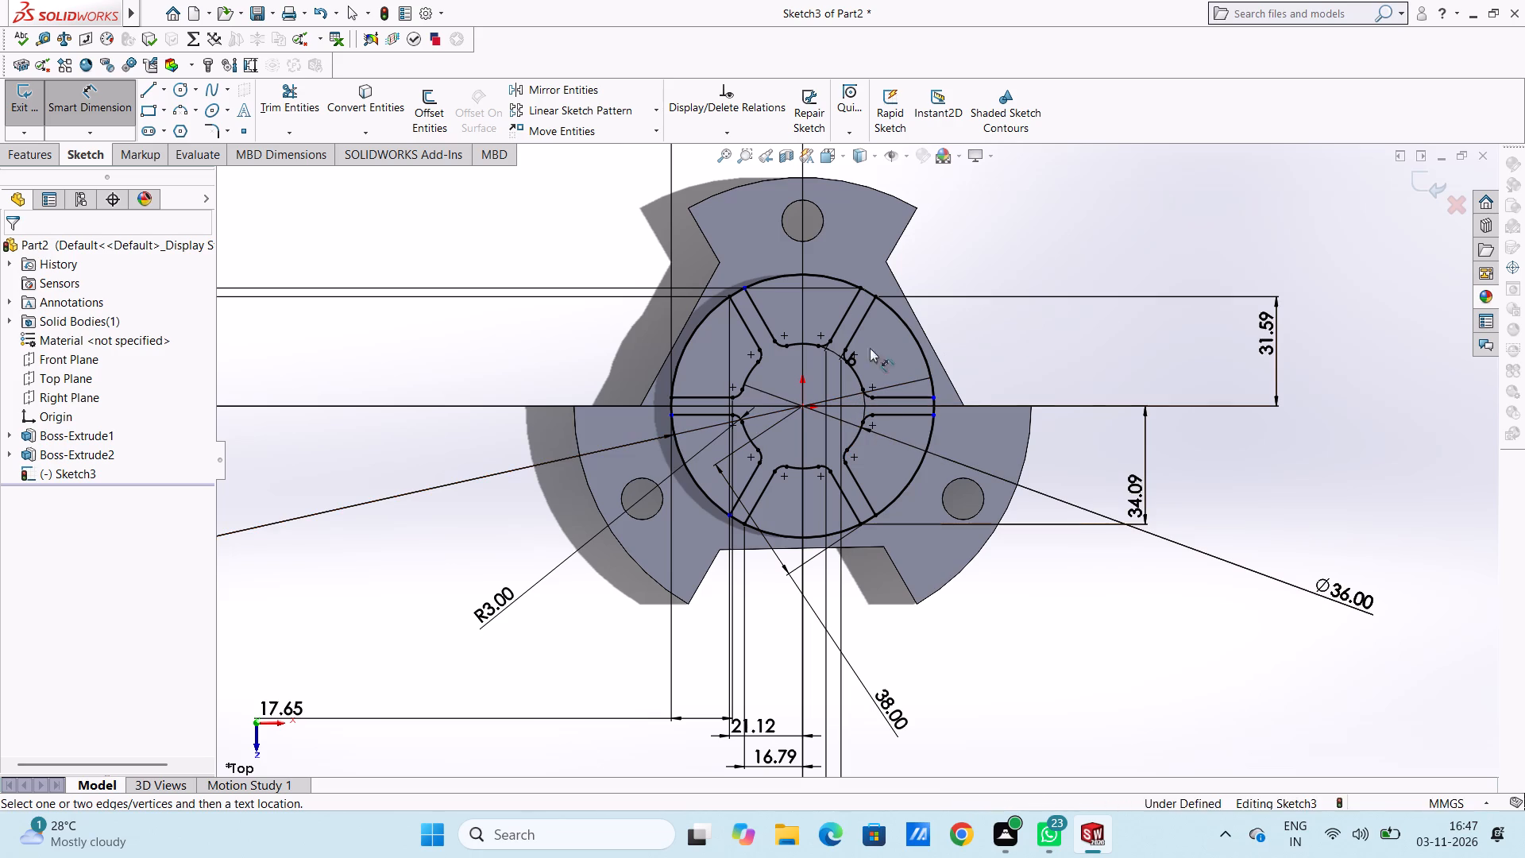
Dimension the aligned distance from the origin to the outer end of the right horizontal slot's upper line.
click(804, 408)
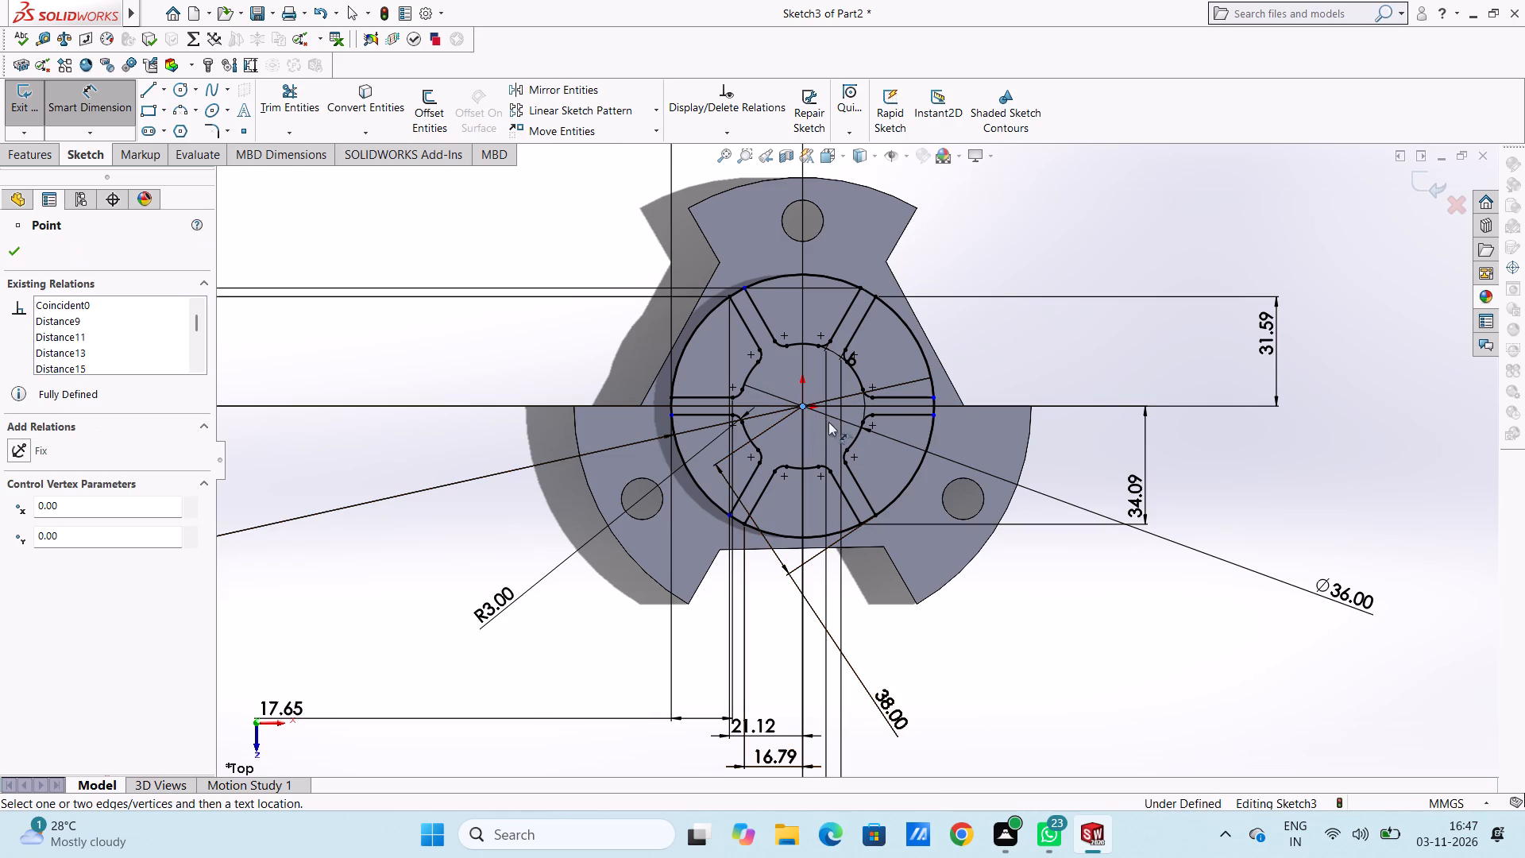
click(936, 396)
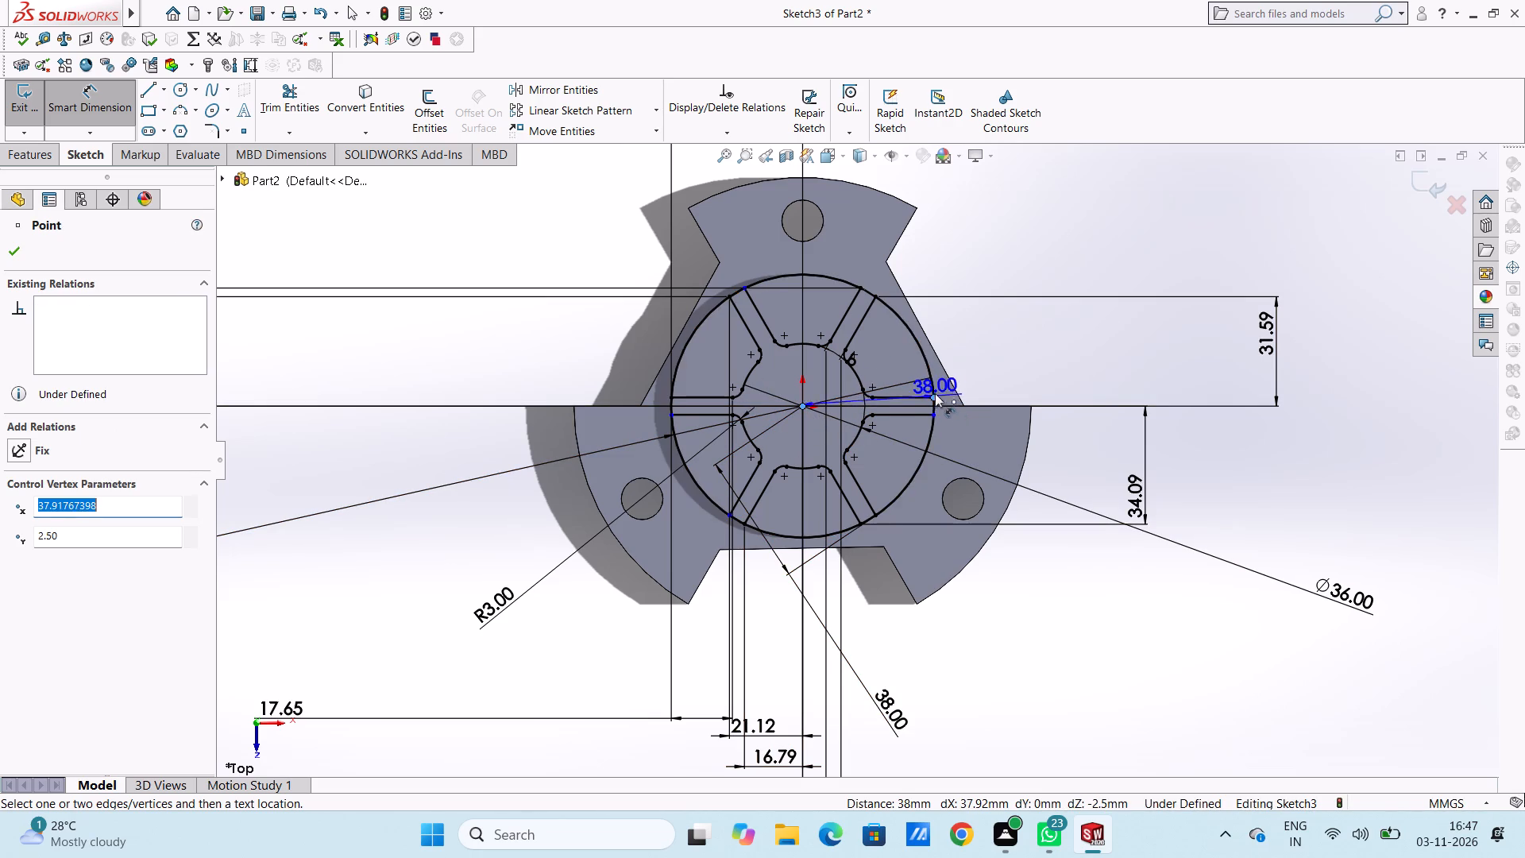
scroll(929, 276, up, 4)
click(917, 244)
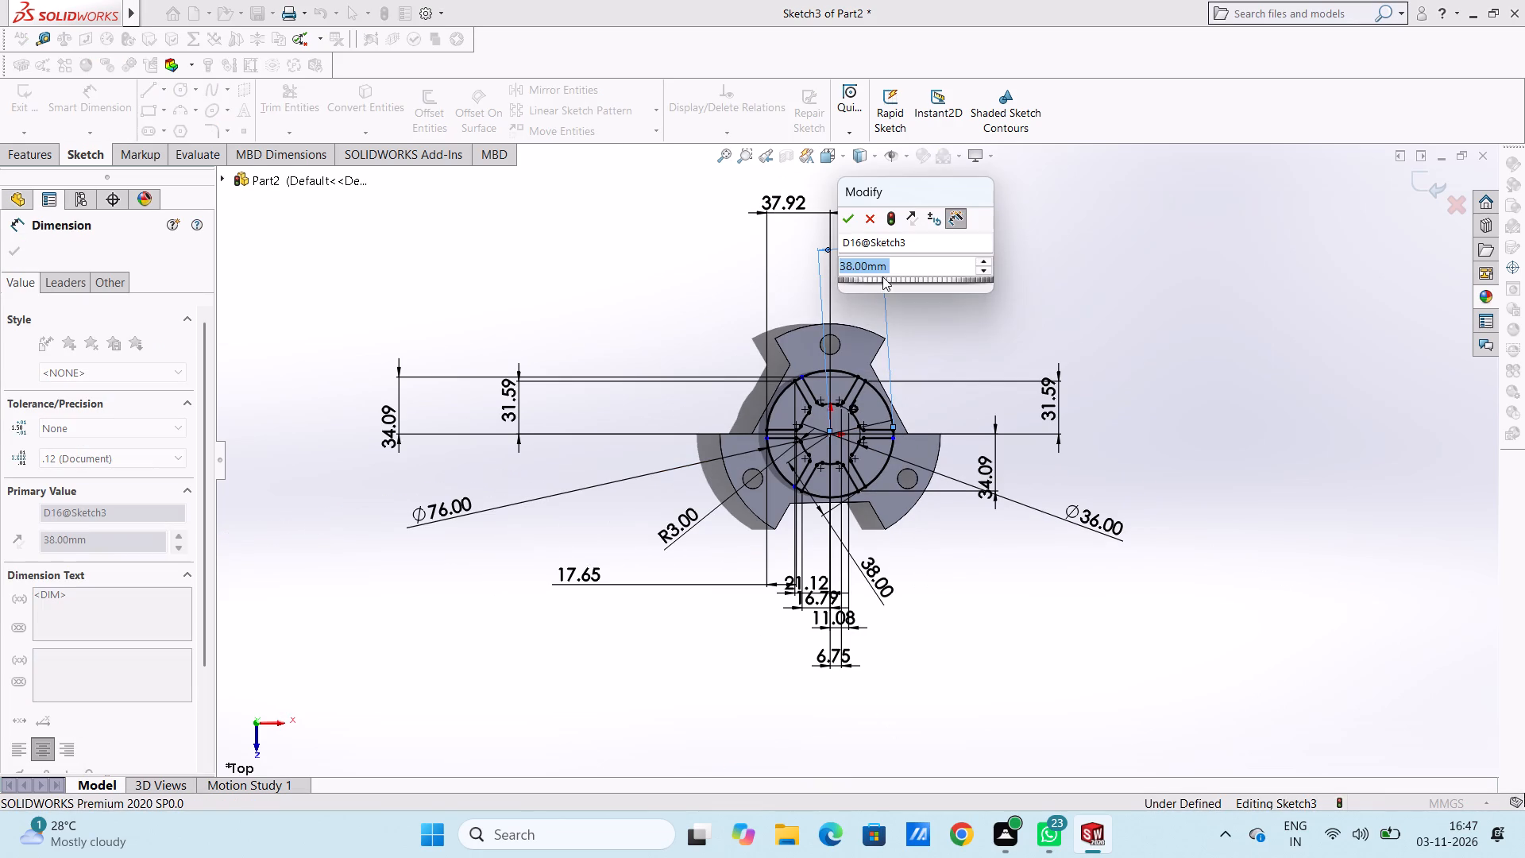
click(848, 223)
click(643, 283)
Dimension the aligned distance from the origin to the outer end of the right horizontal slot's lower line.
scroll(846, 511, down, 5)
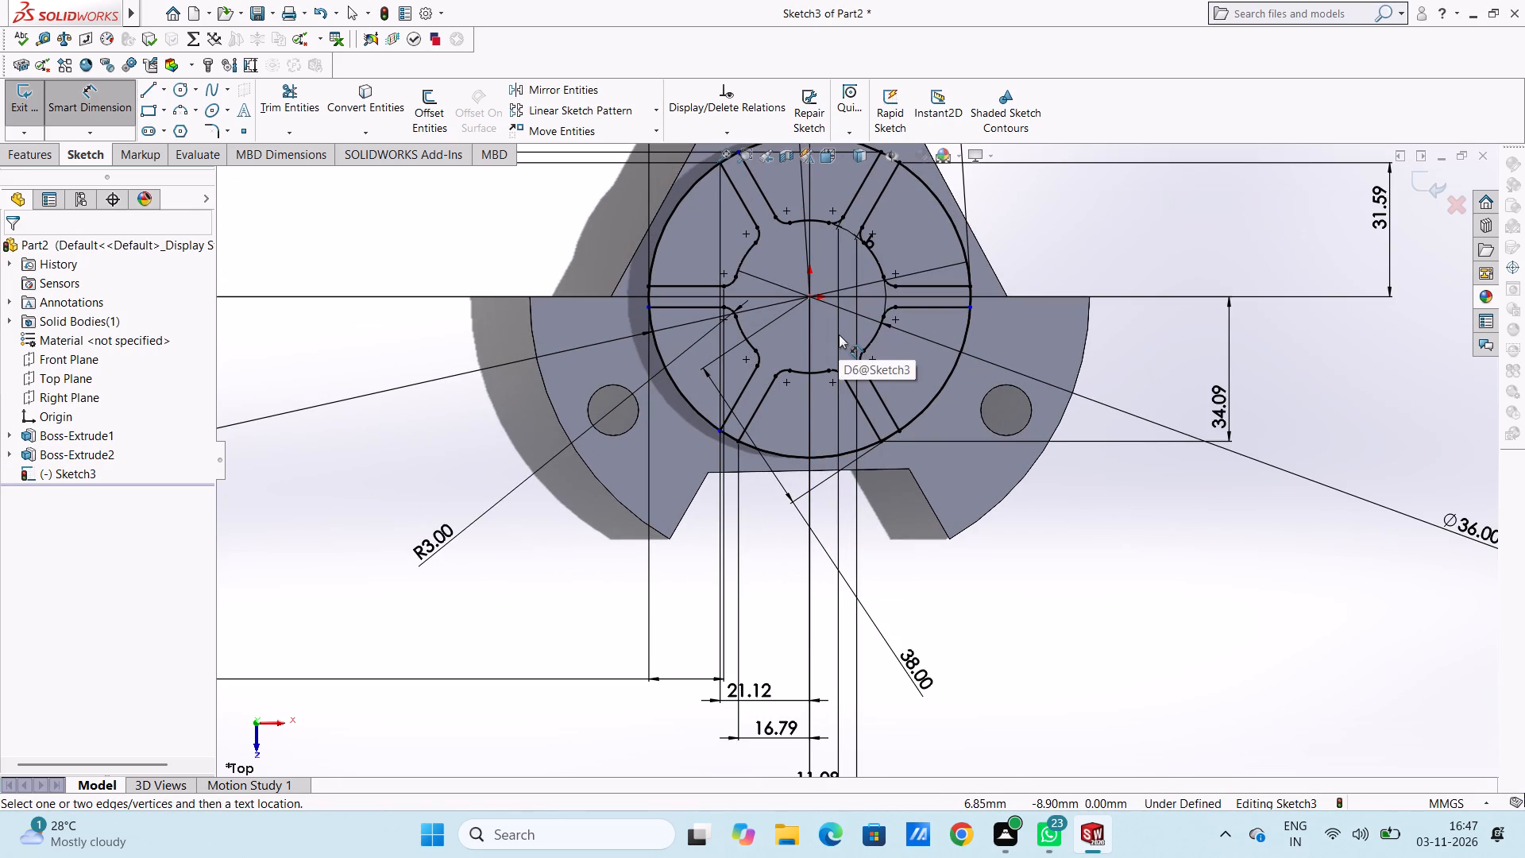
click(809, 295)
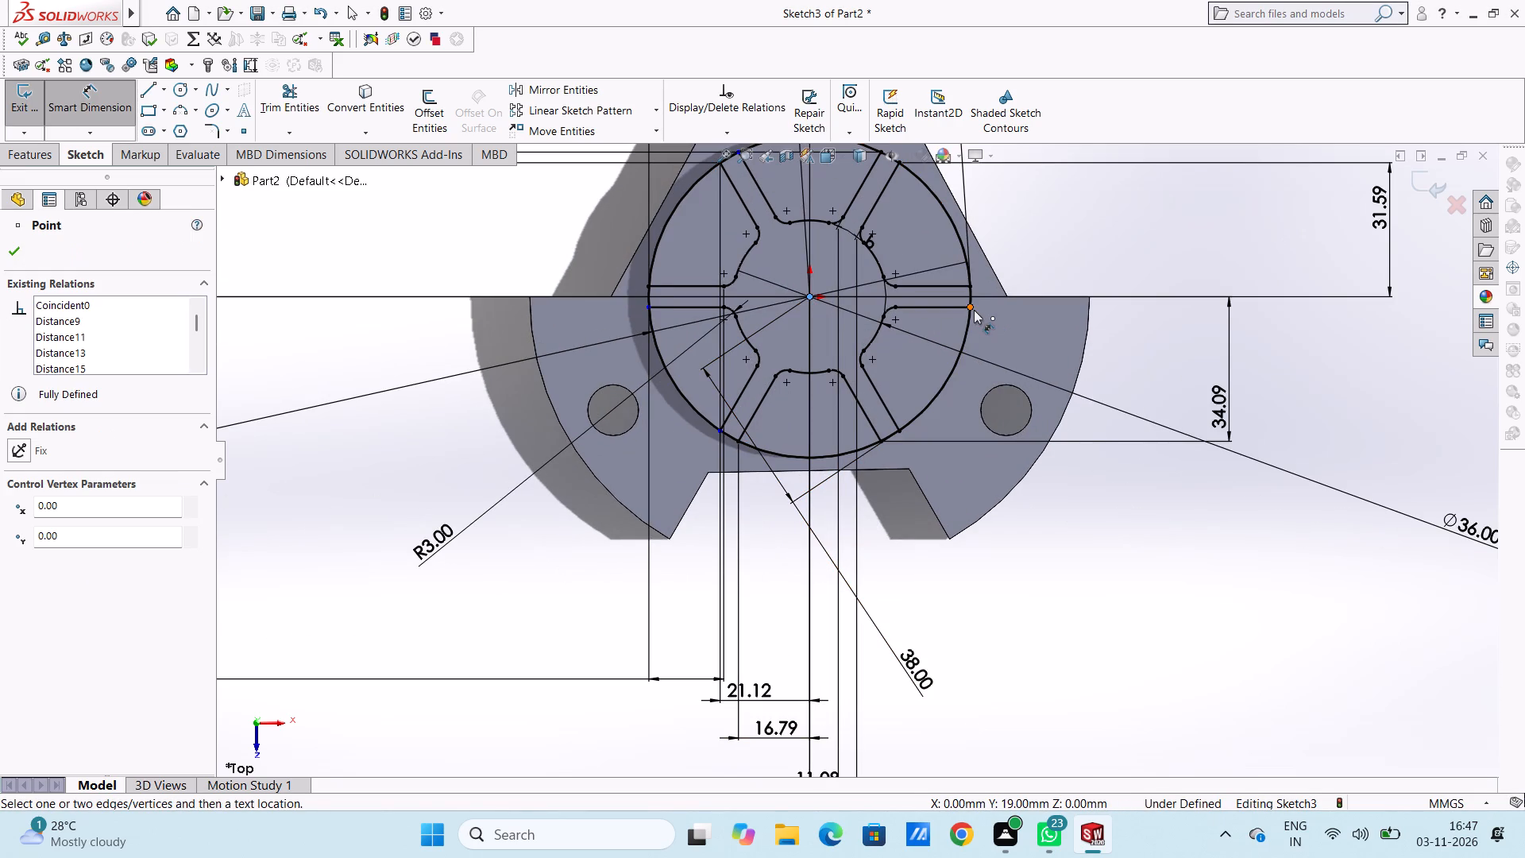
click(973, 309)
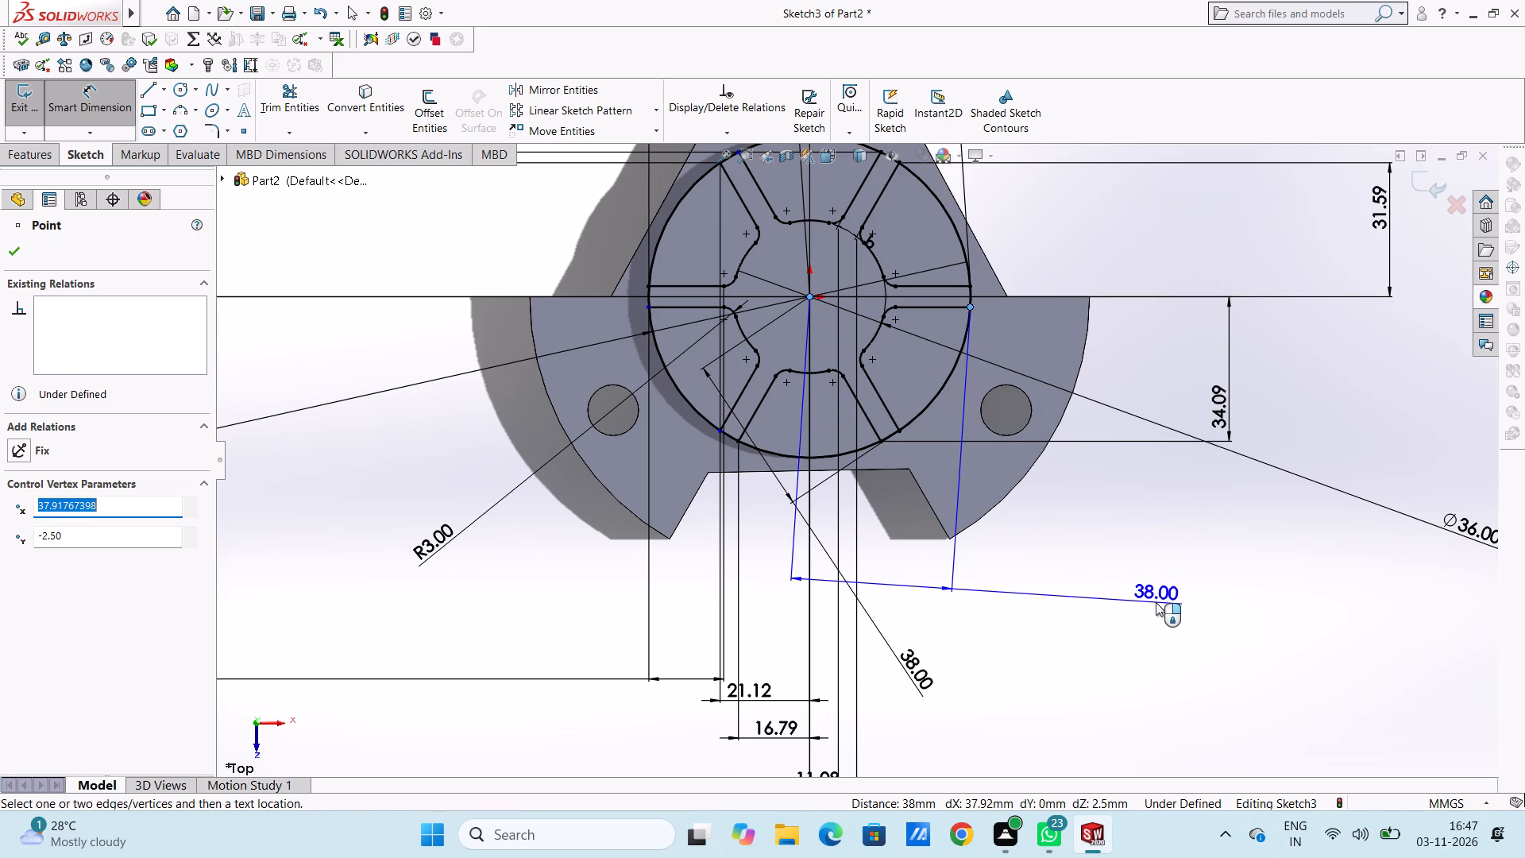
click(1092, 613)
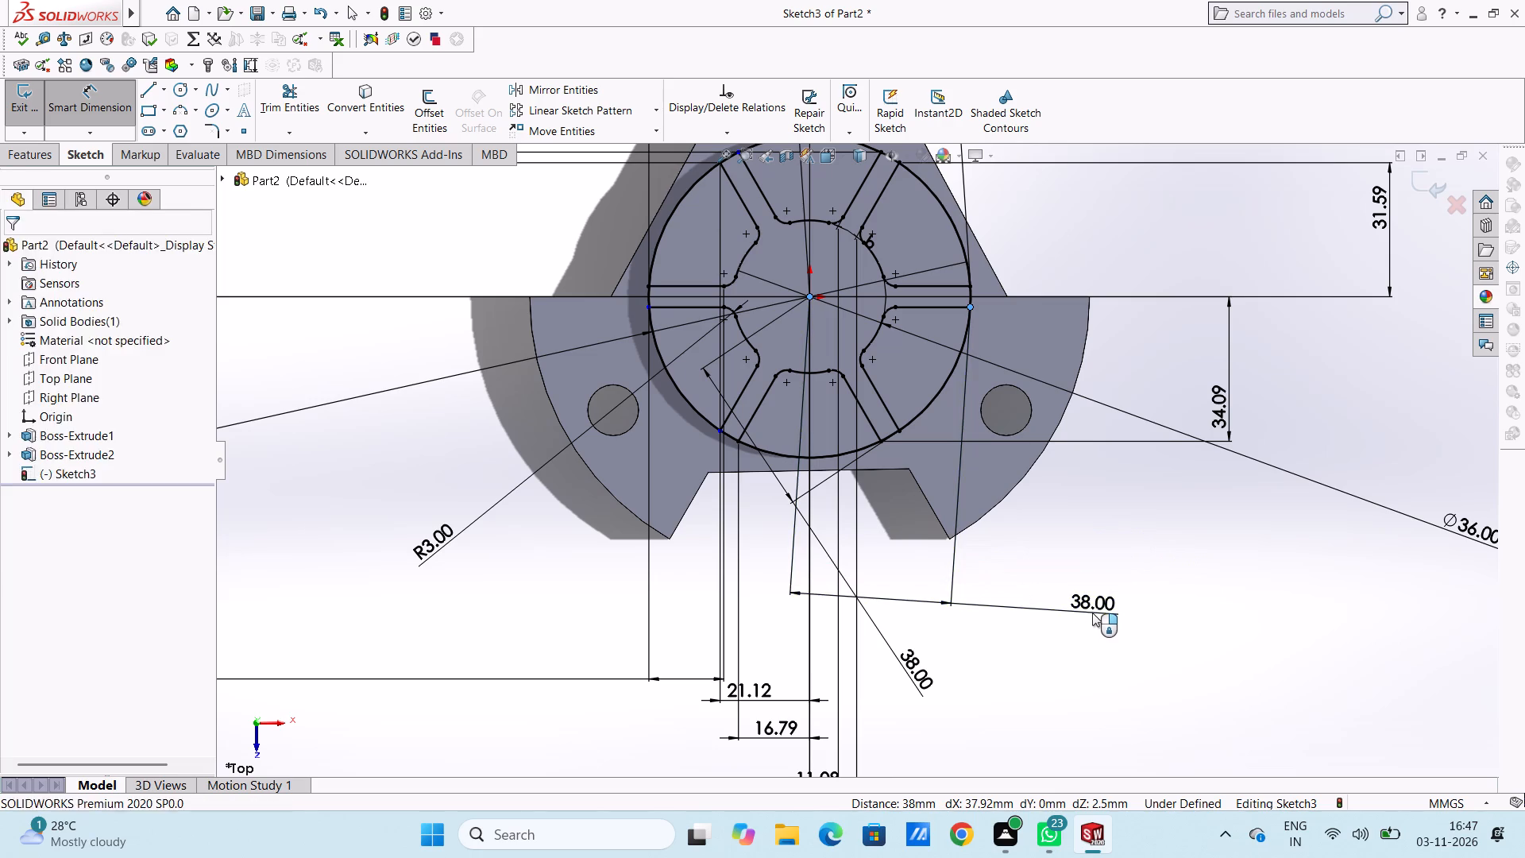
click(1013, 595)
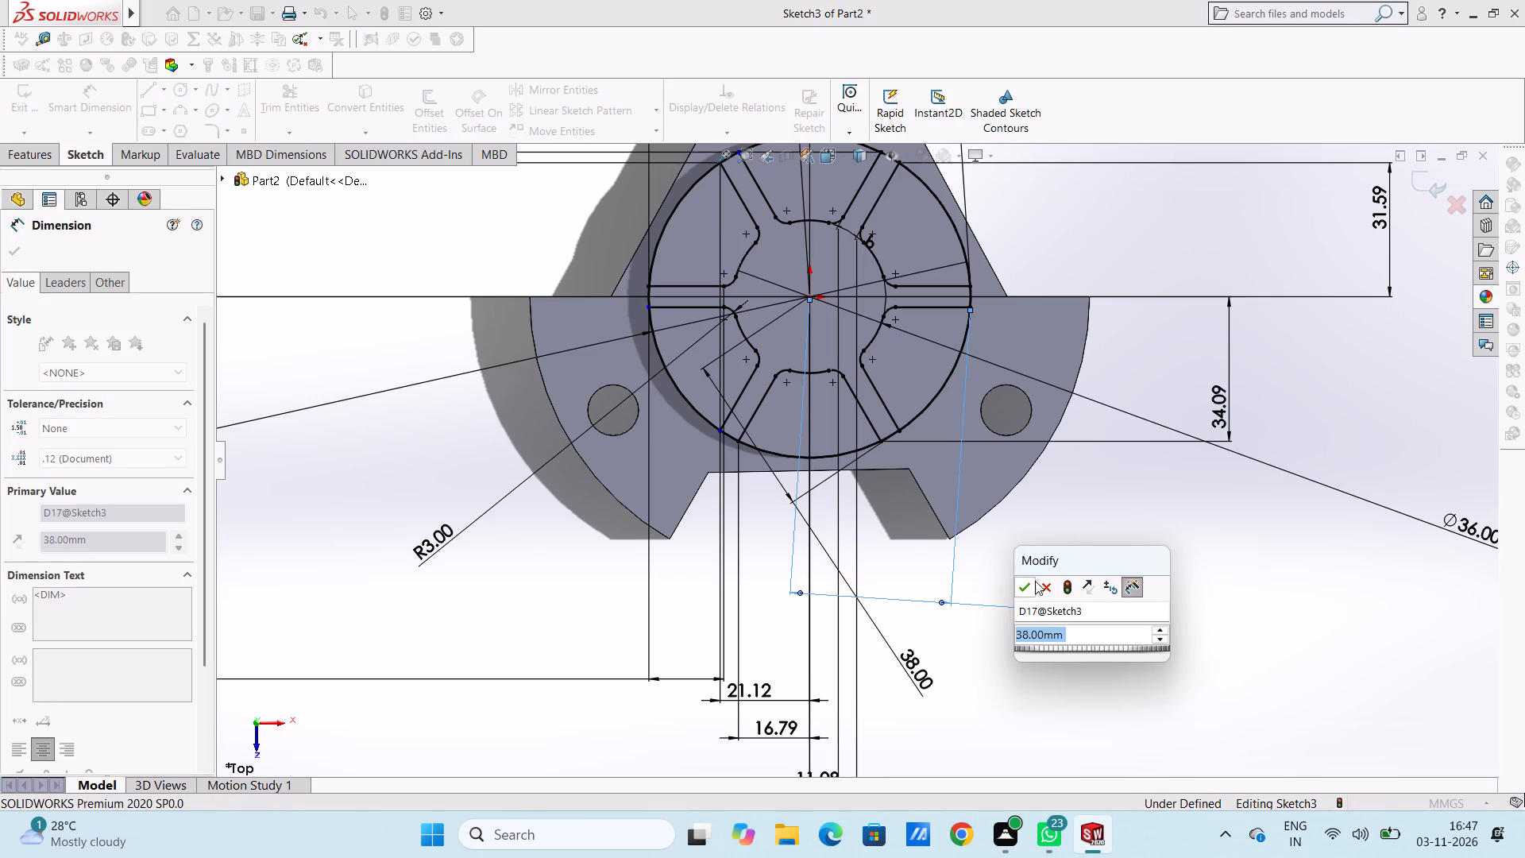
click(1027, 586)
click(1056, 539)
Dimension the aligned distance from the origin to the outer end of the left horizontal slot's lower line.
scroll(940, 336, up, 3)
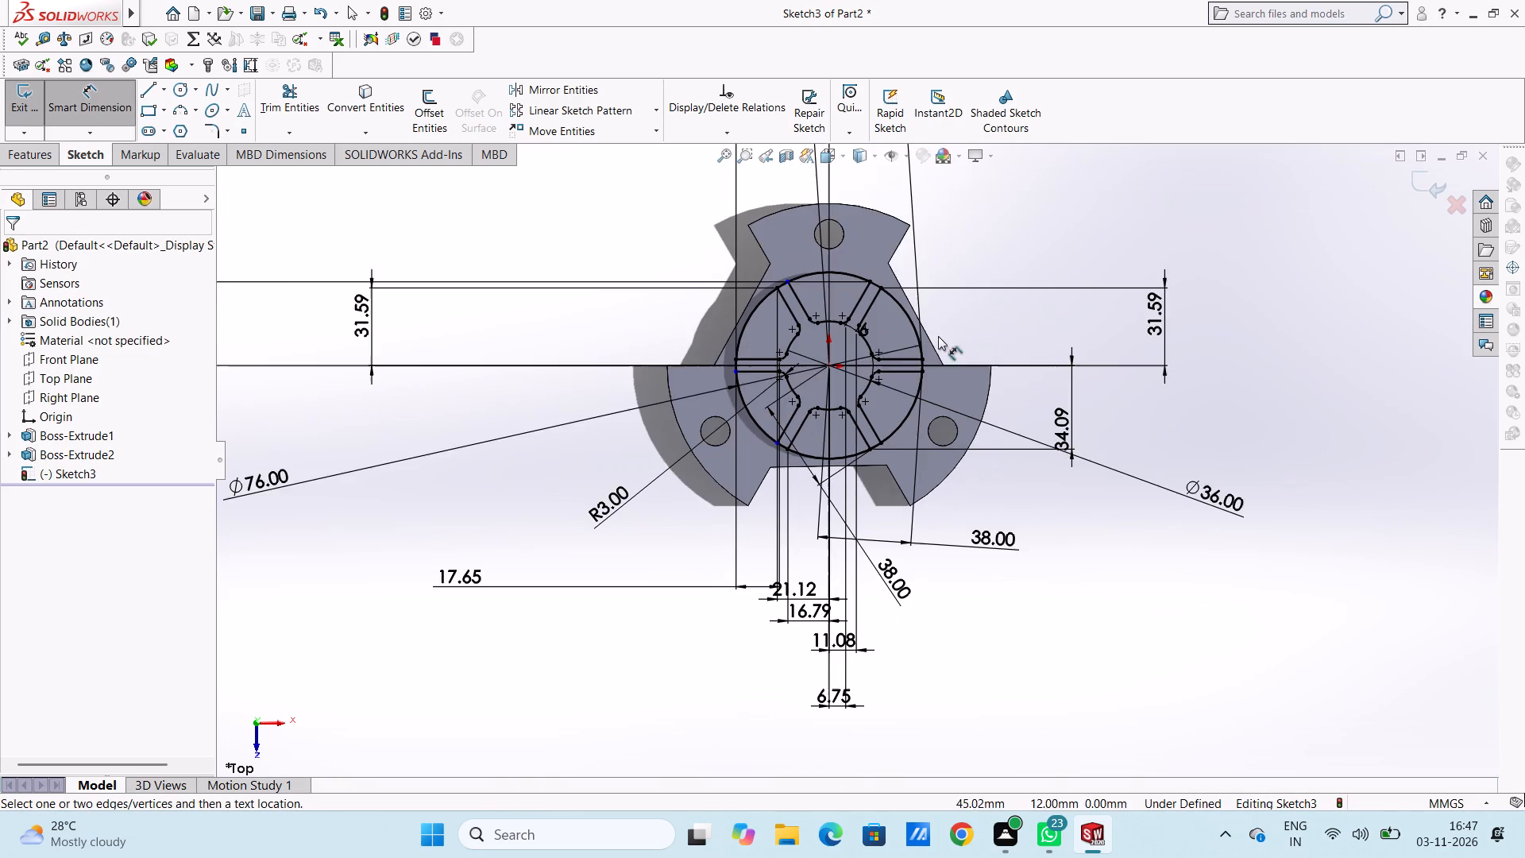
scroll(777, 352, down, 3)
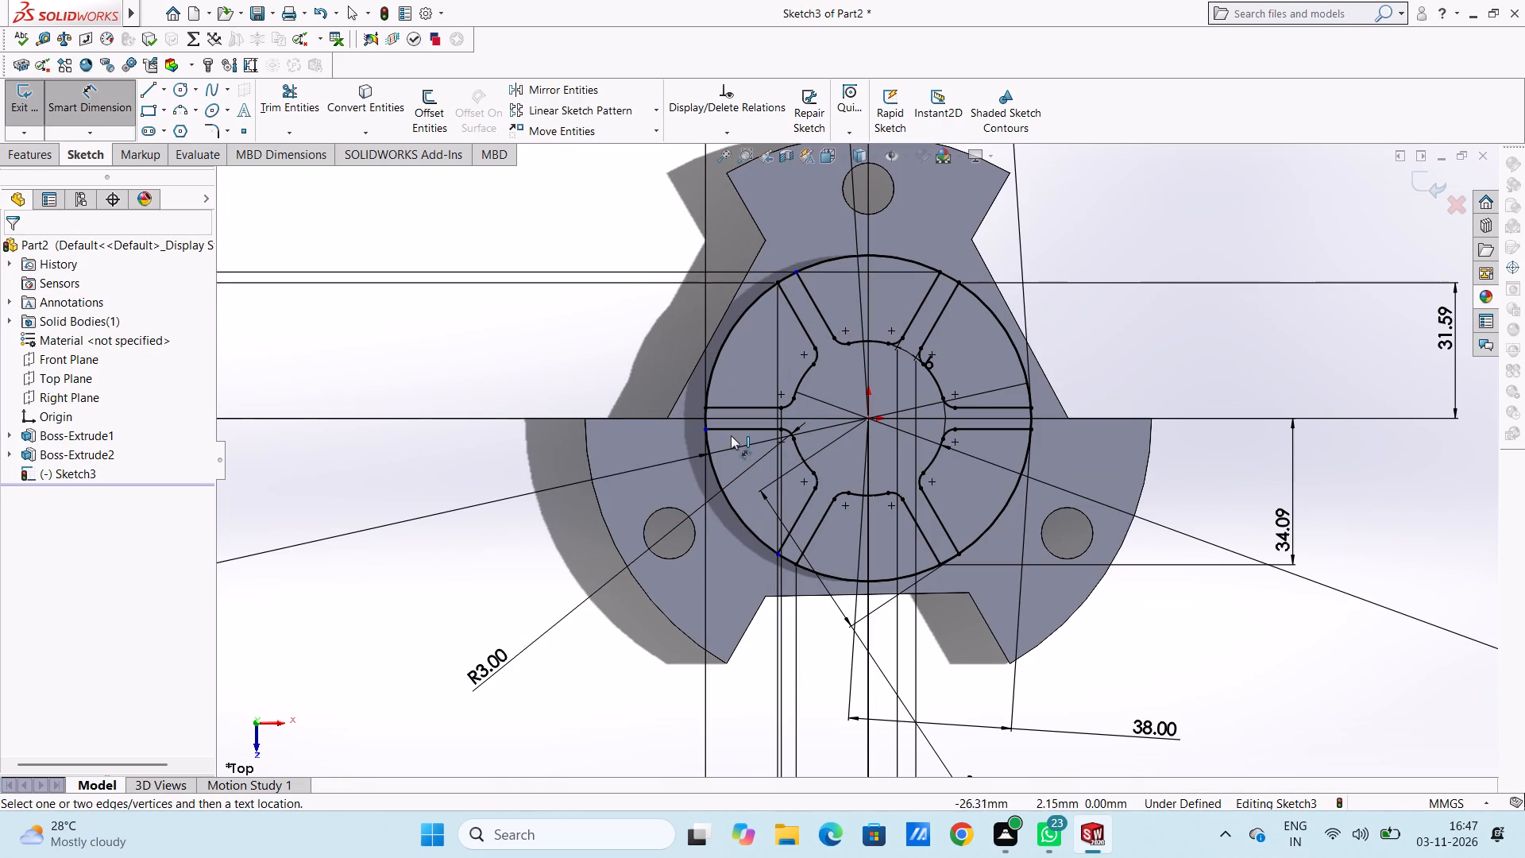
click(706, 431)
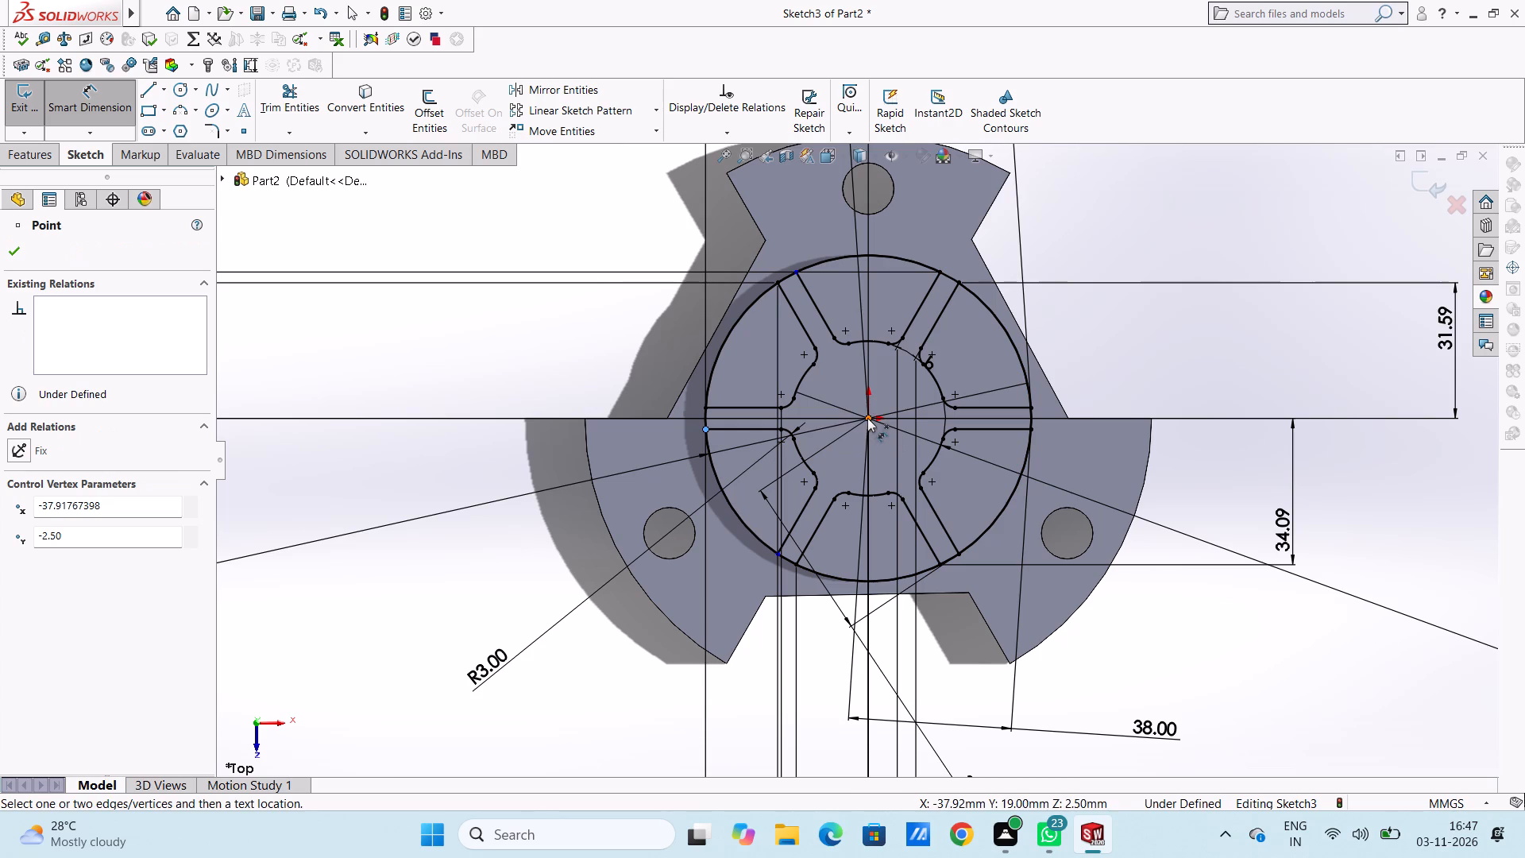
click(867, 418)
scroll(880, 508, up, 3)
click(915, 721)
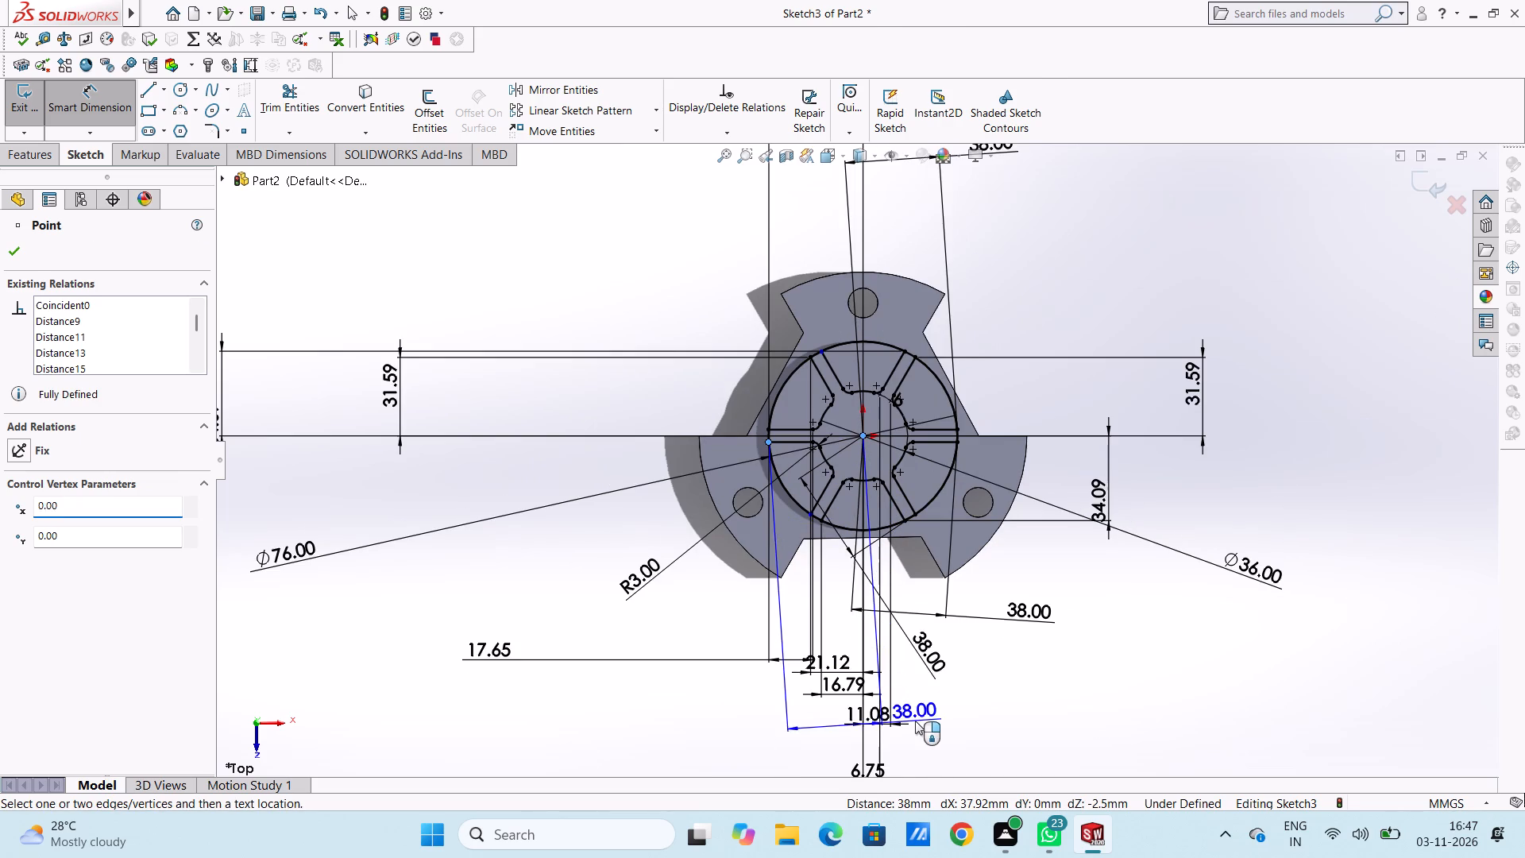
click(845, 701)
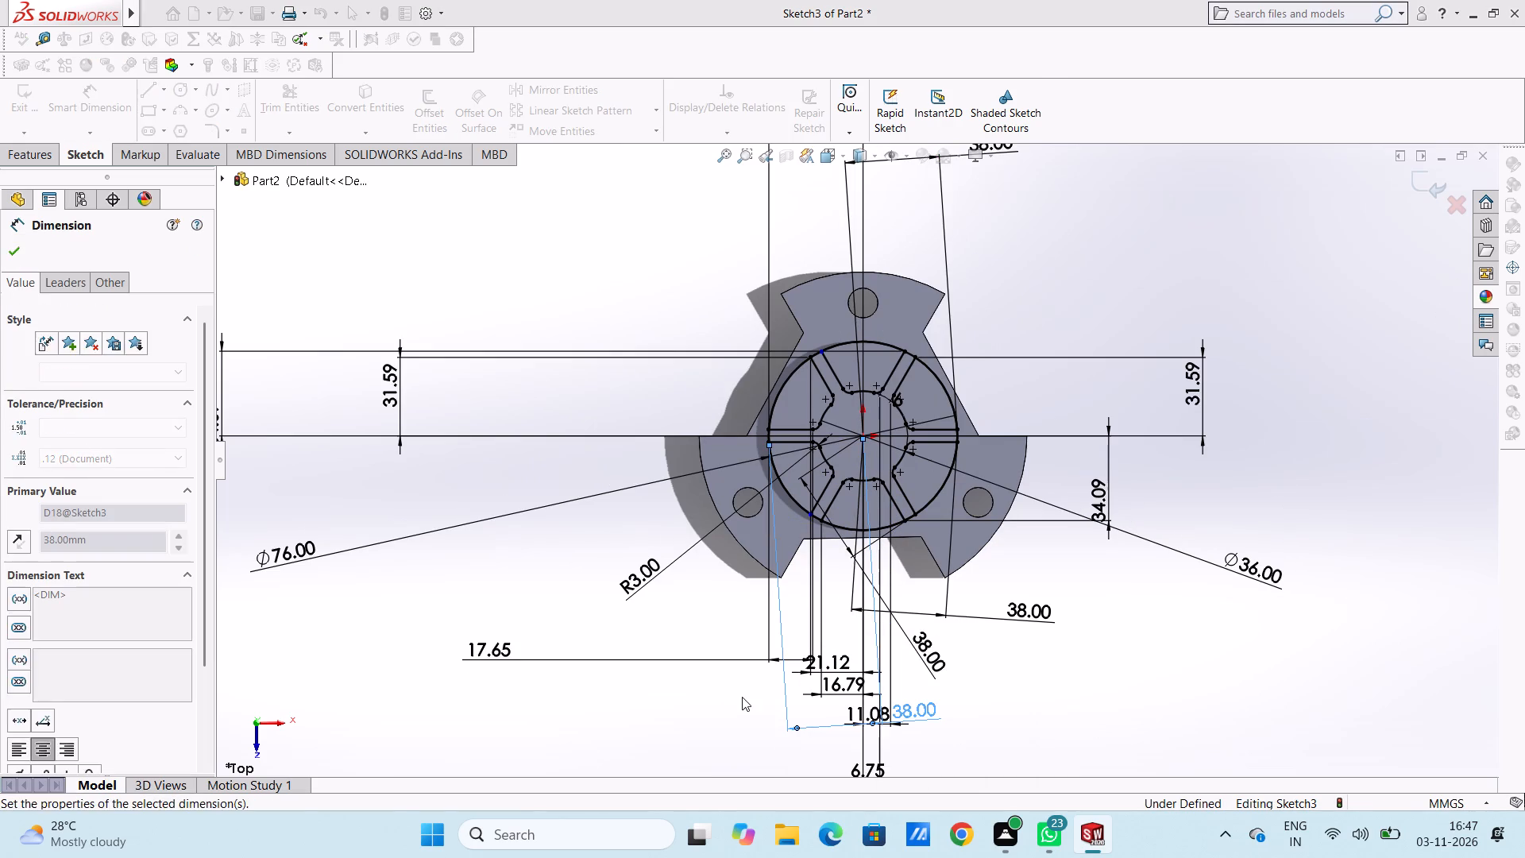
click(742, 697)
Dimension the vertical distance from the origin to the outer end of the upper-left slot's right-hand line.
scroll(910, 291, down, 4)
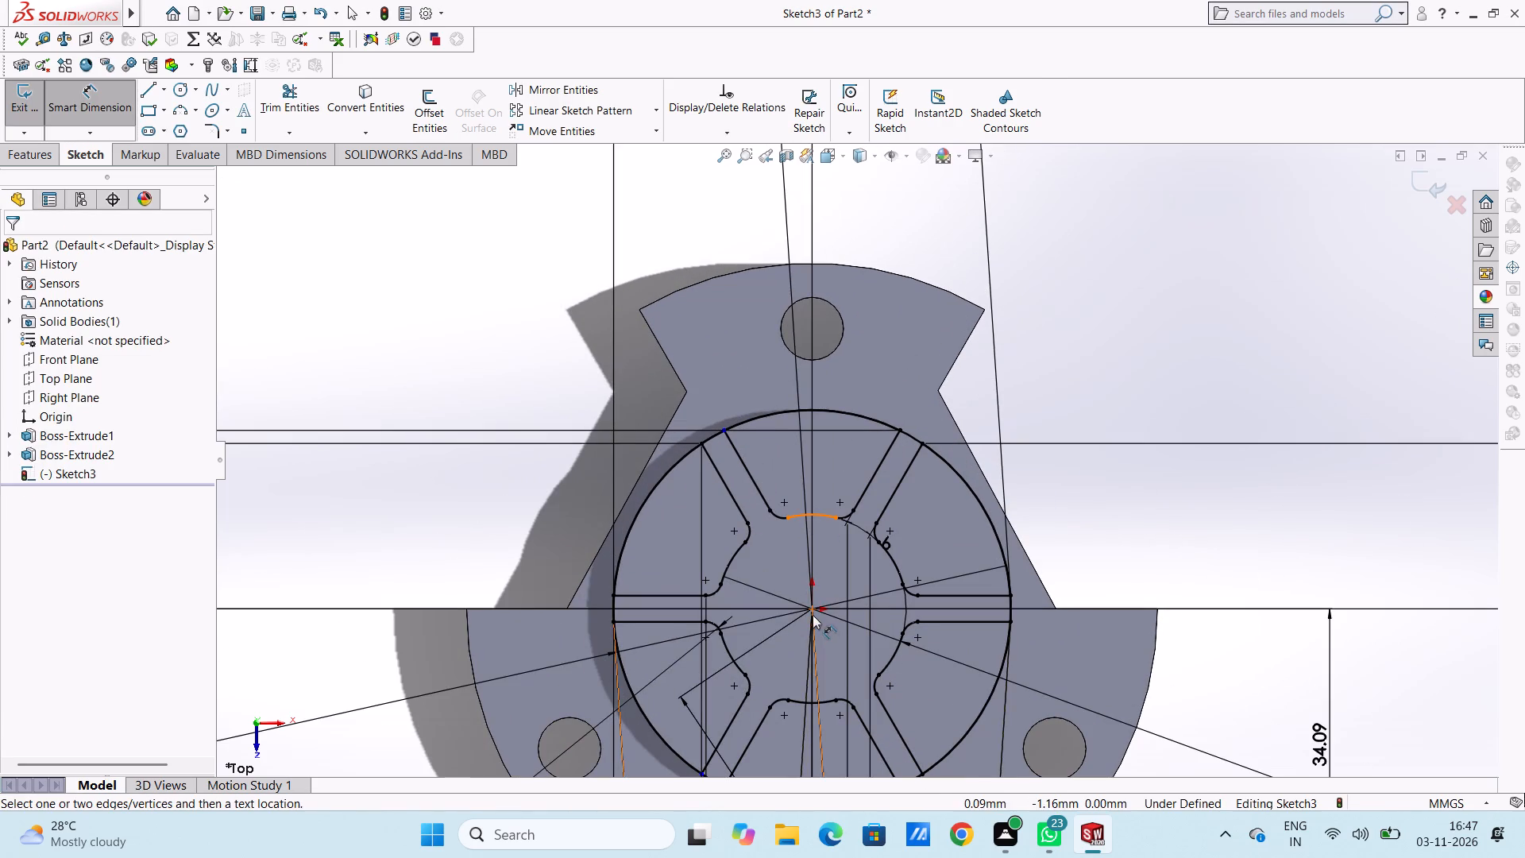
click(814, 608)
click(726, 427)
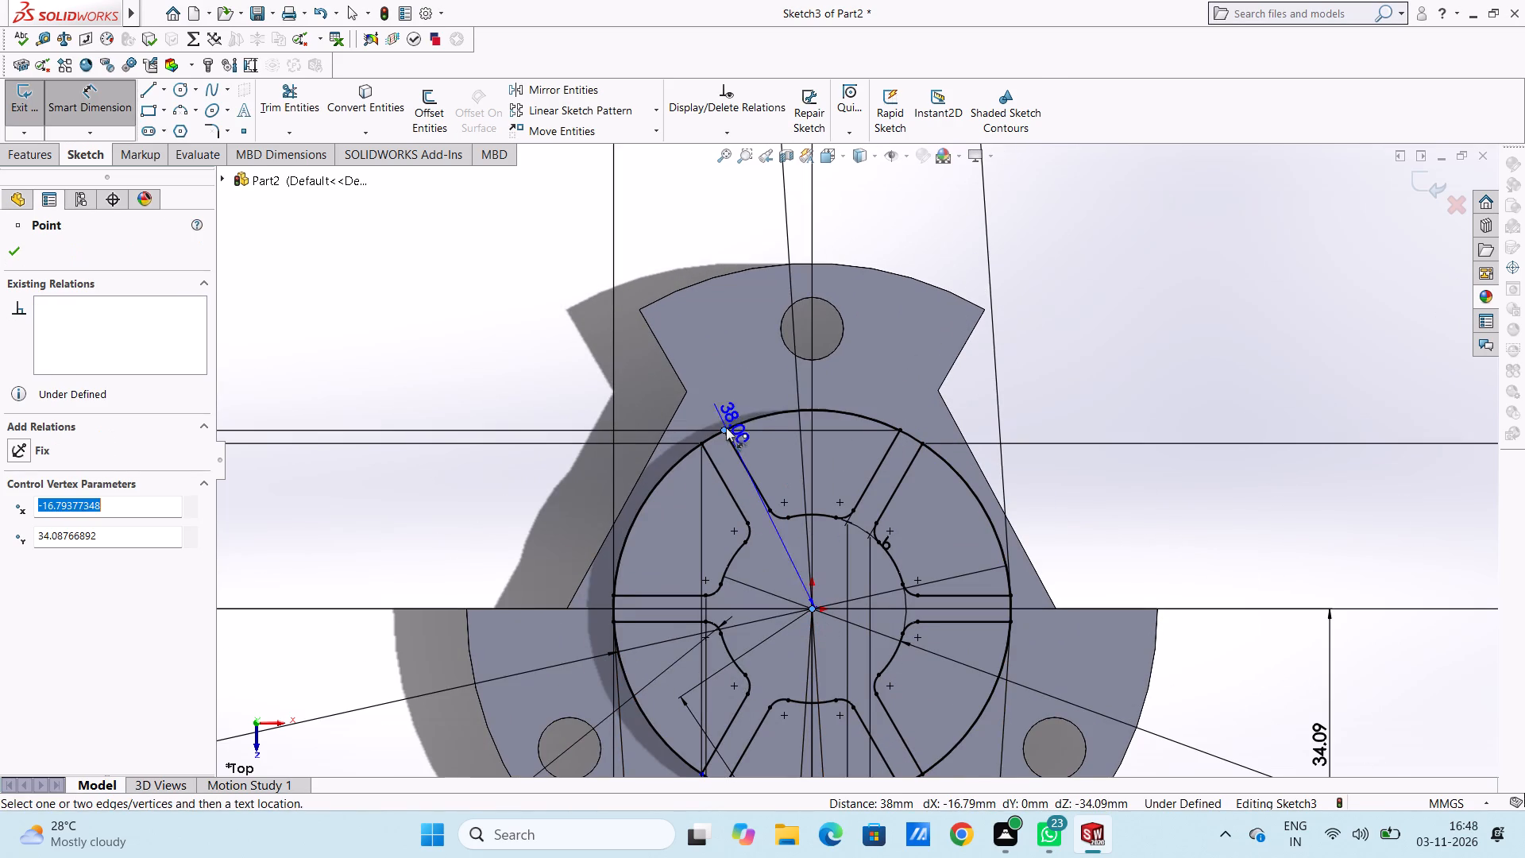
click(1322, 450)
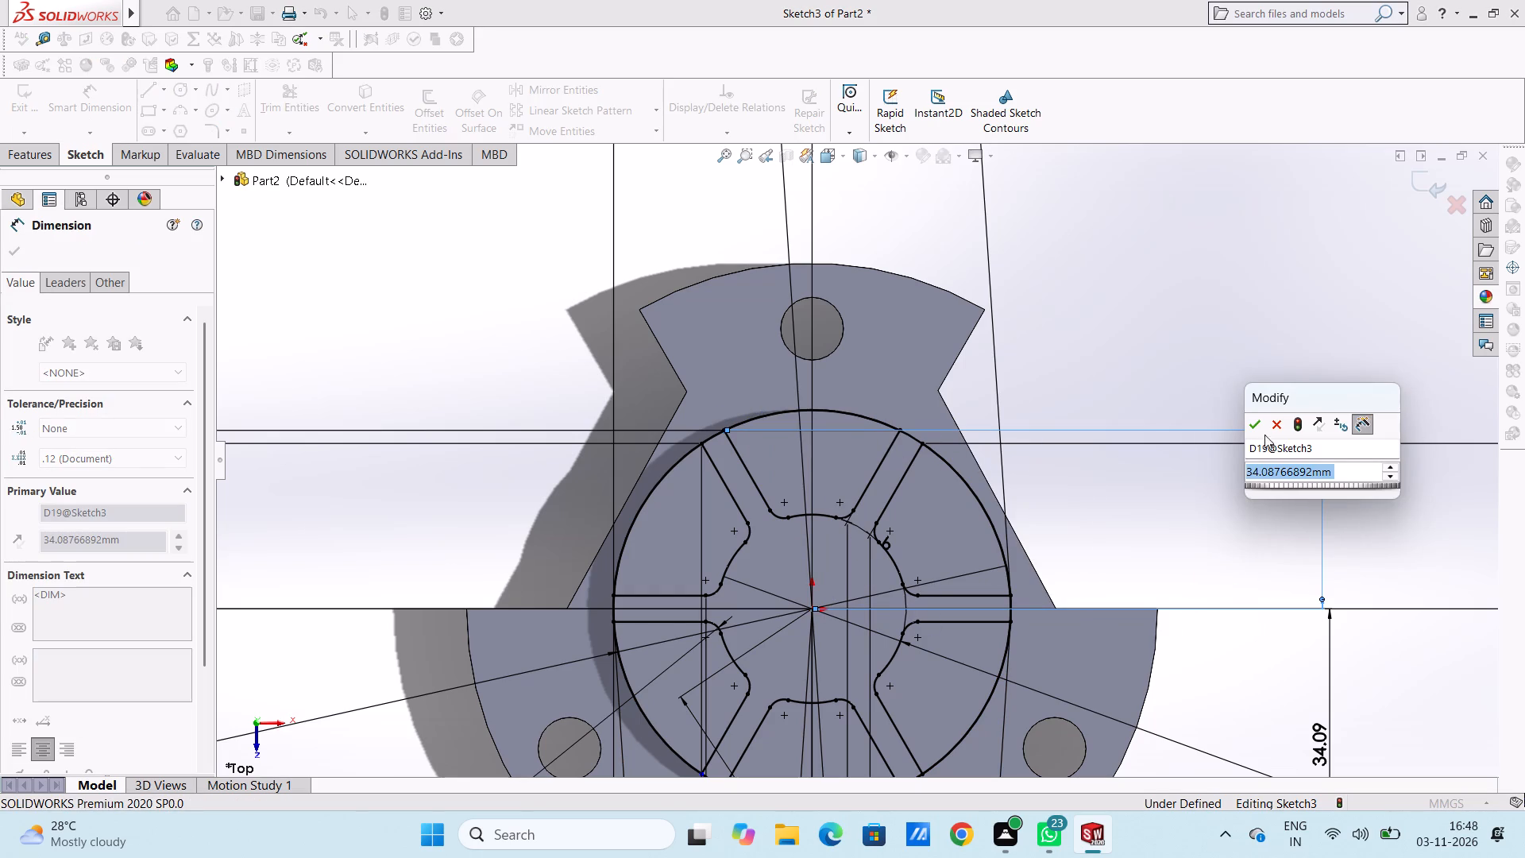
click(1258, 418)
click(1219, 397)
scroll(1214, 398, up, 4)
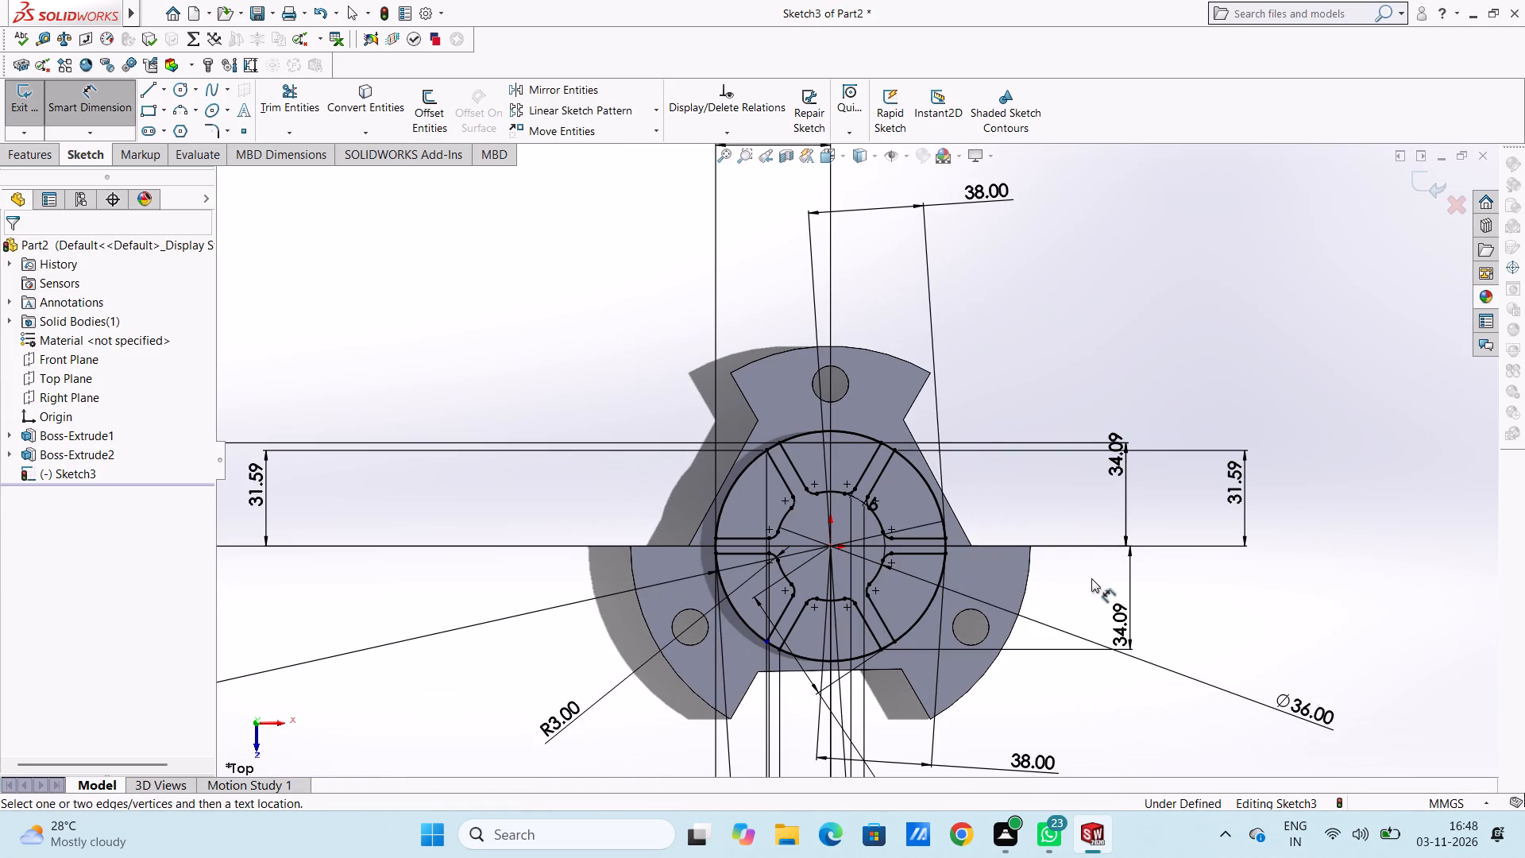
scroll(1029, 539, up, 3)
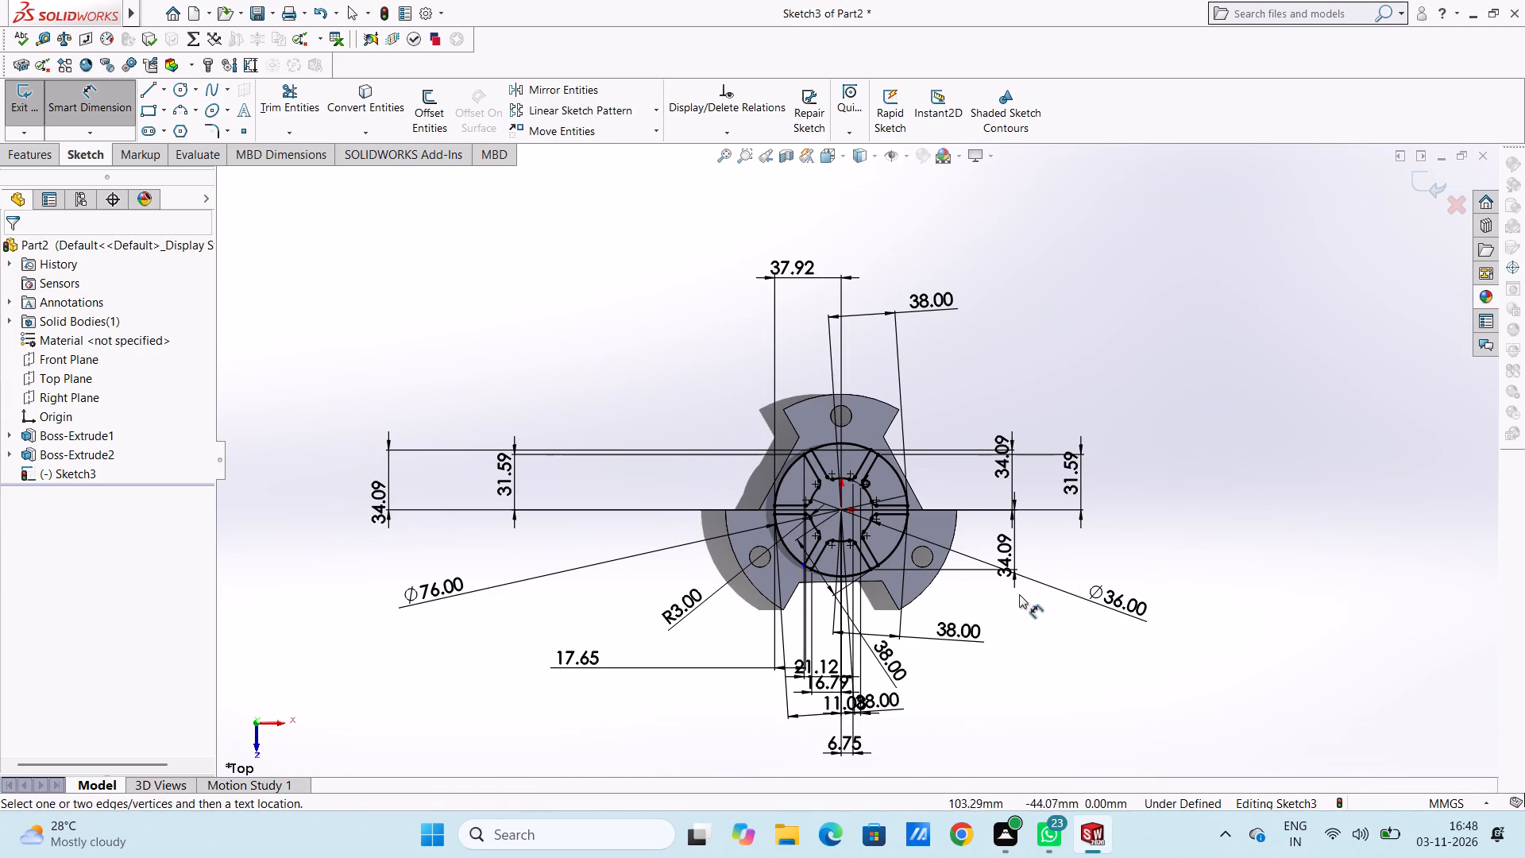
scroll(859, 500, down, 5)
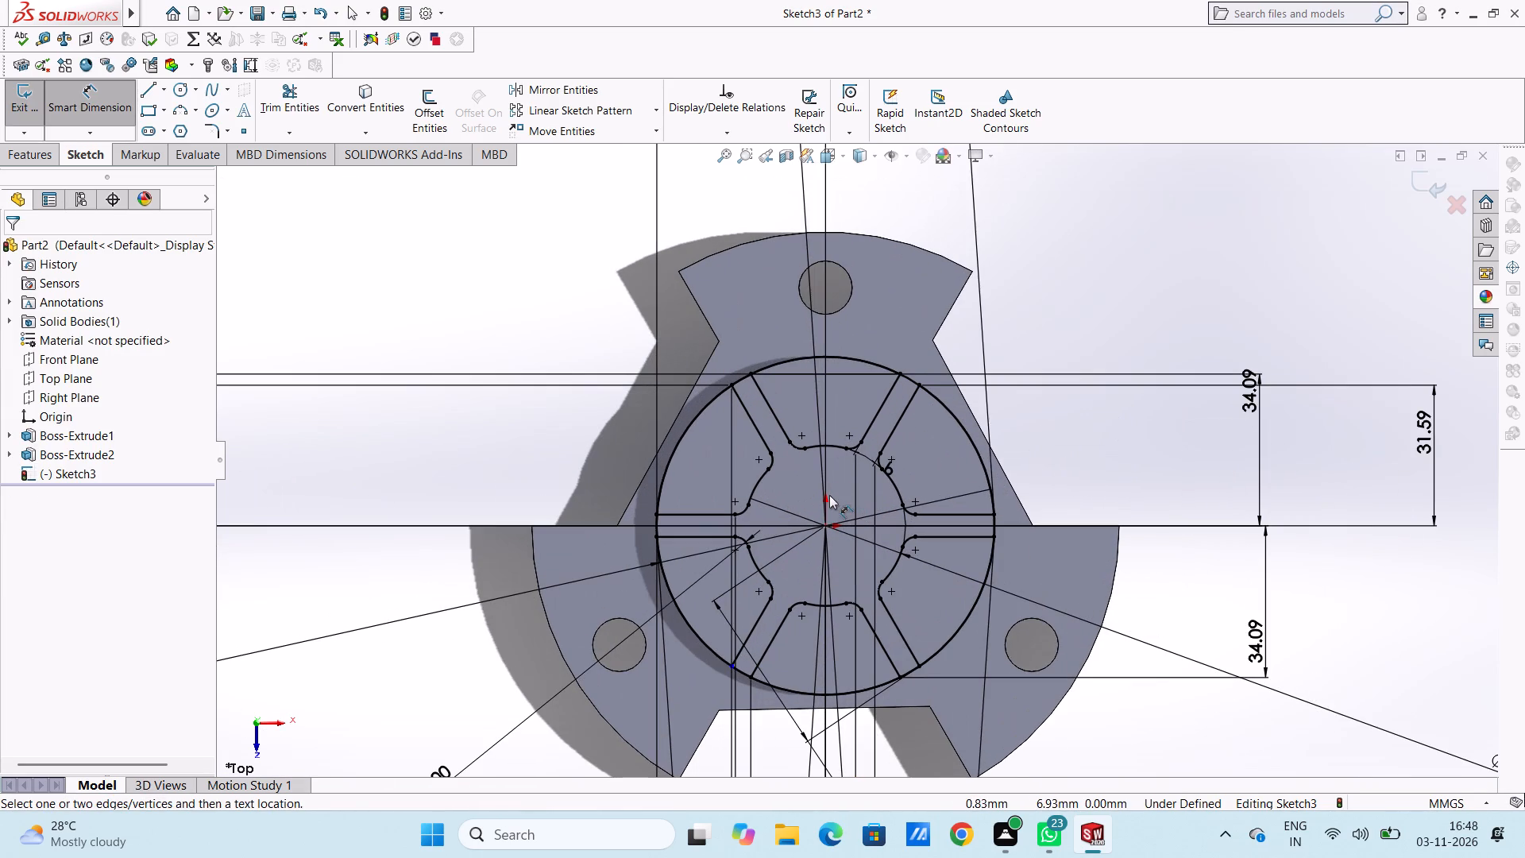
click(105, 106)
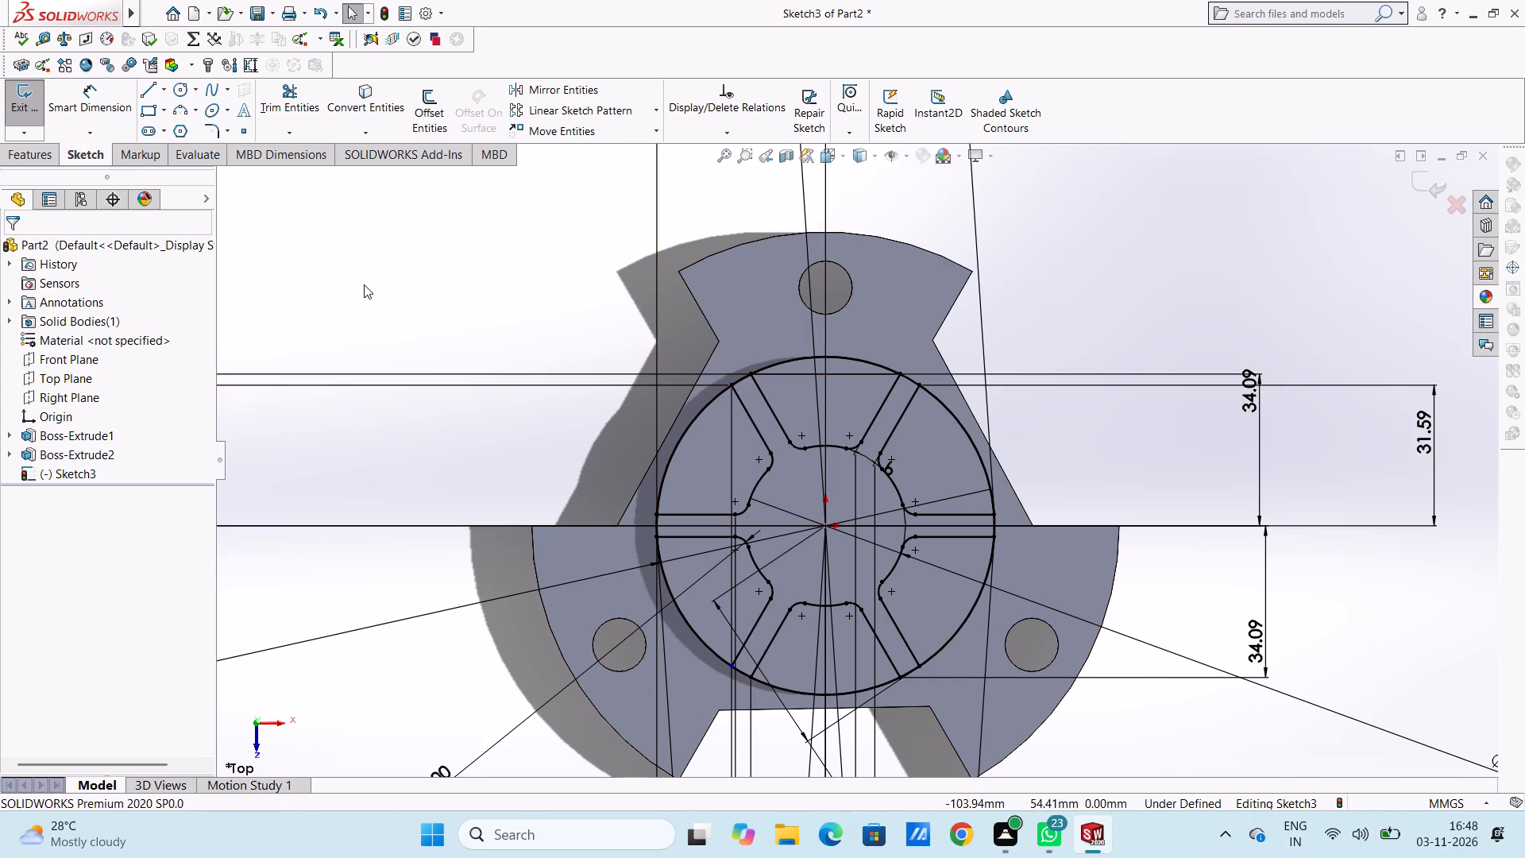
Set up a blind boss extrusion of the sketch's central region with its six radial arms, 67 mm deep.
click(35, 157)
click(26, 114)
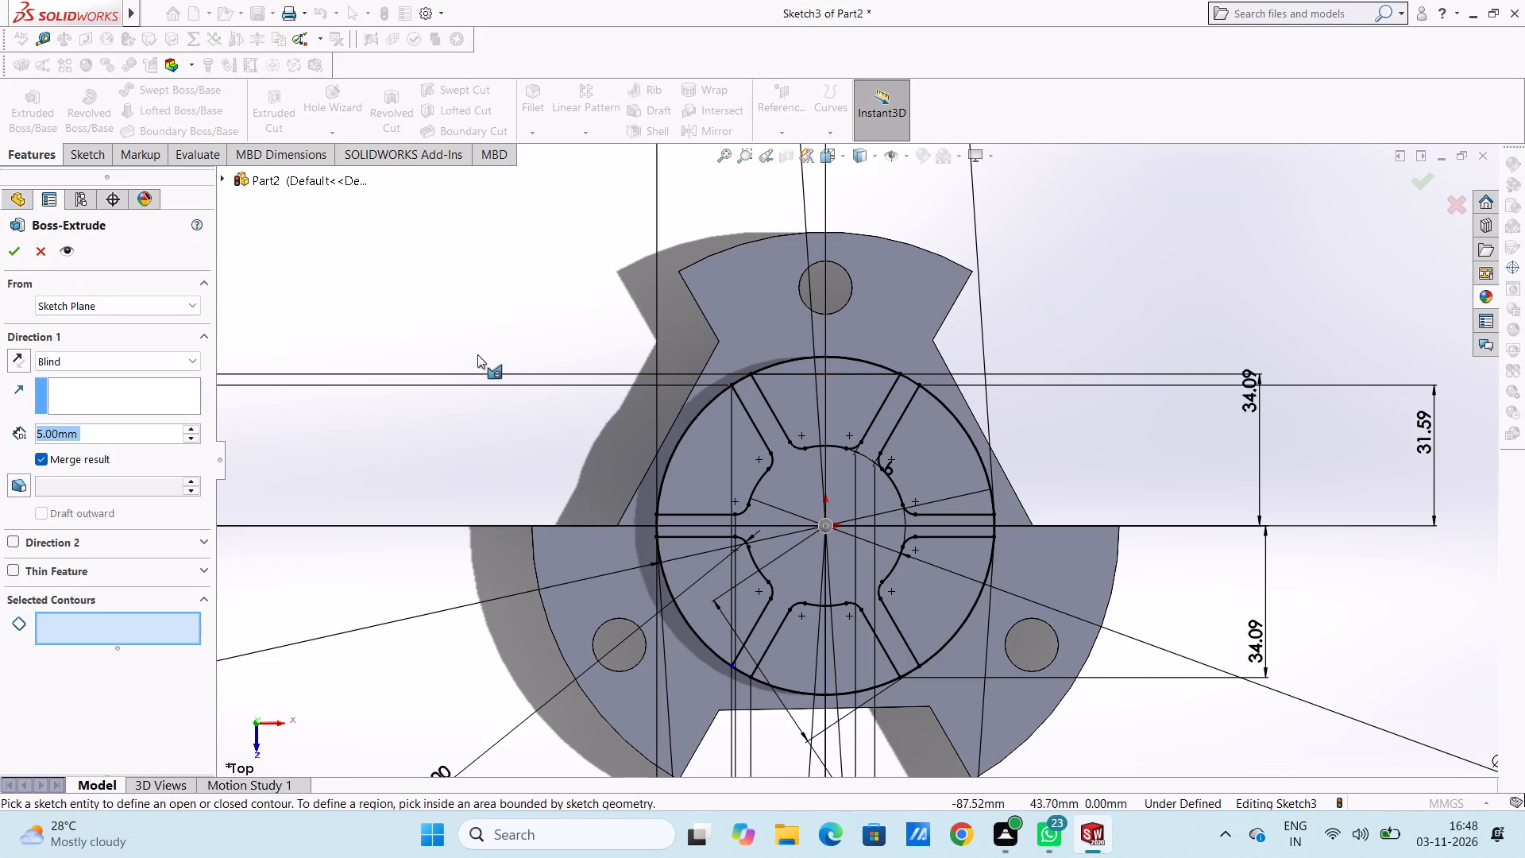
click(770, 430)
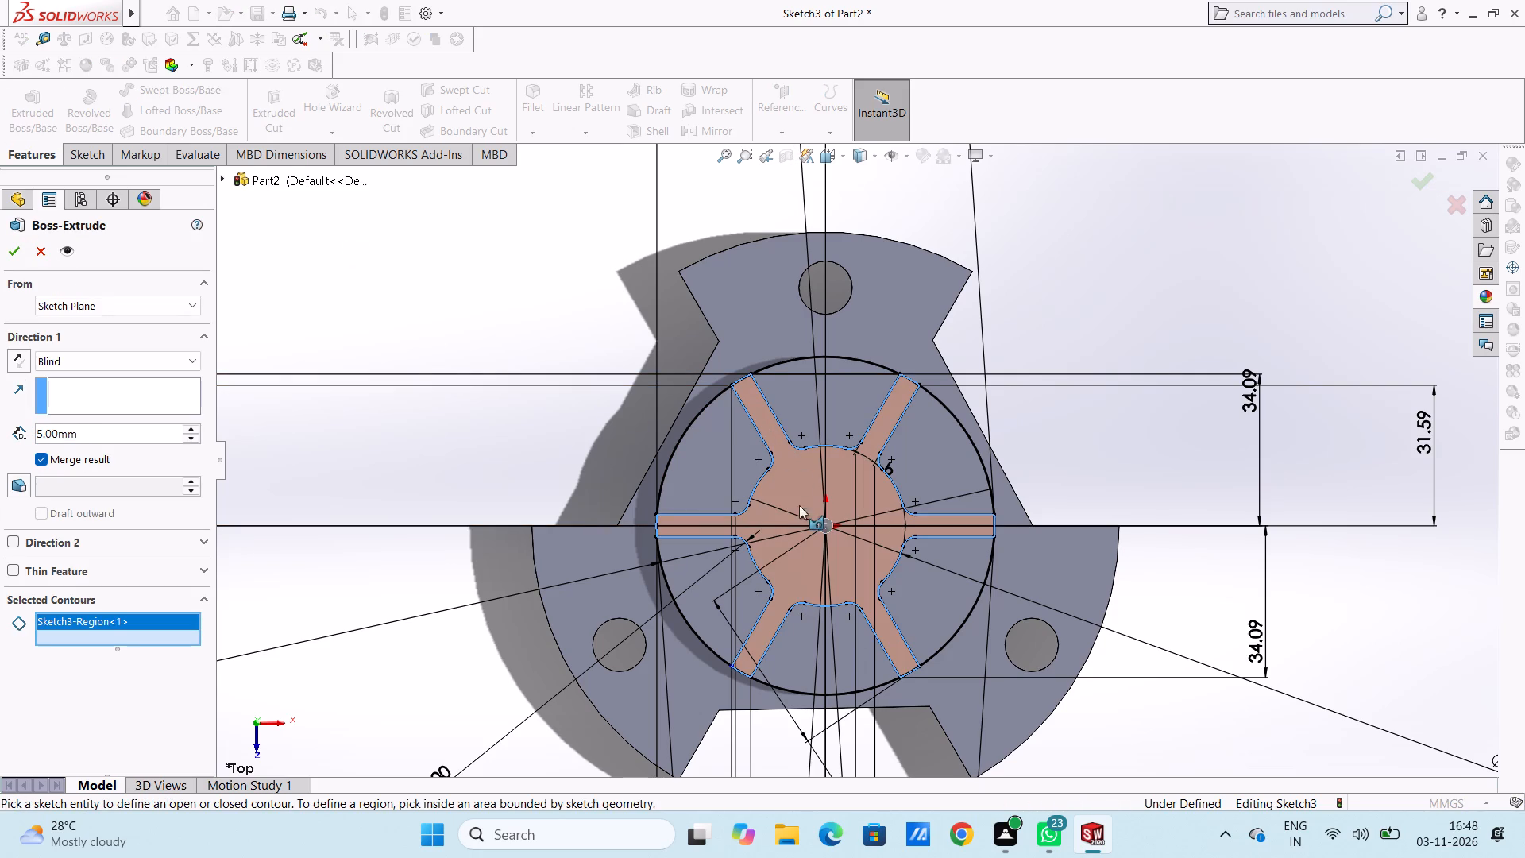
middle_drag(833, 463, 768, 261)
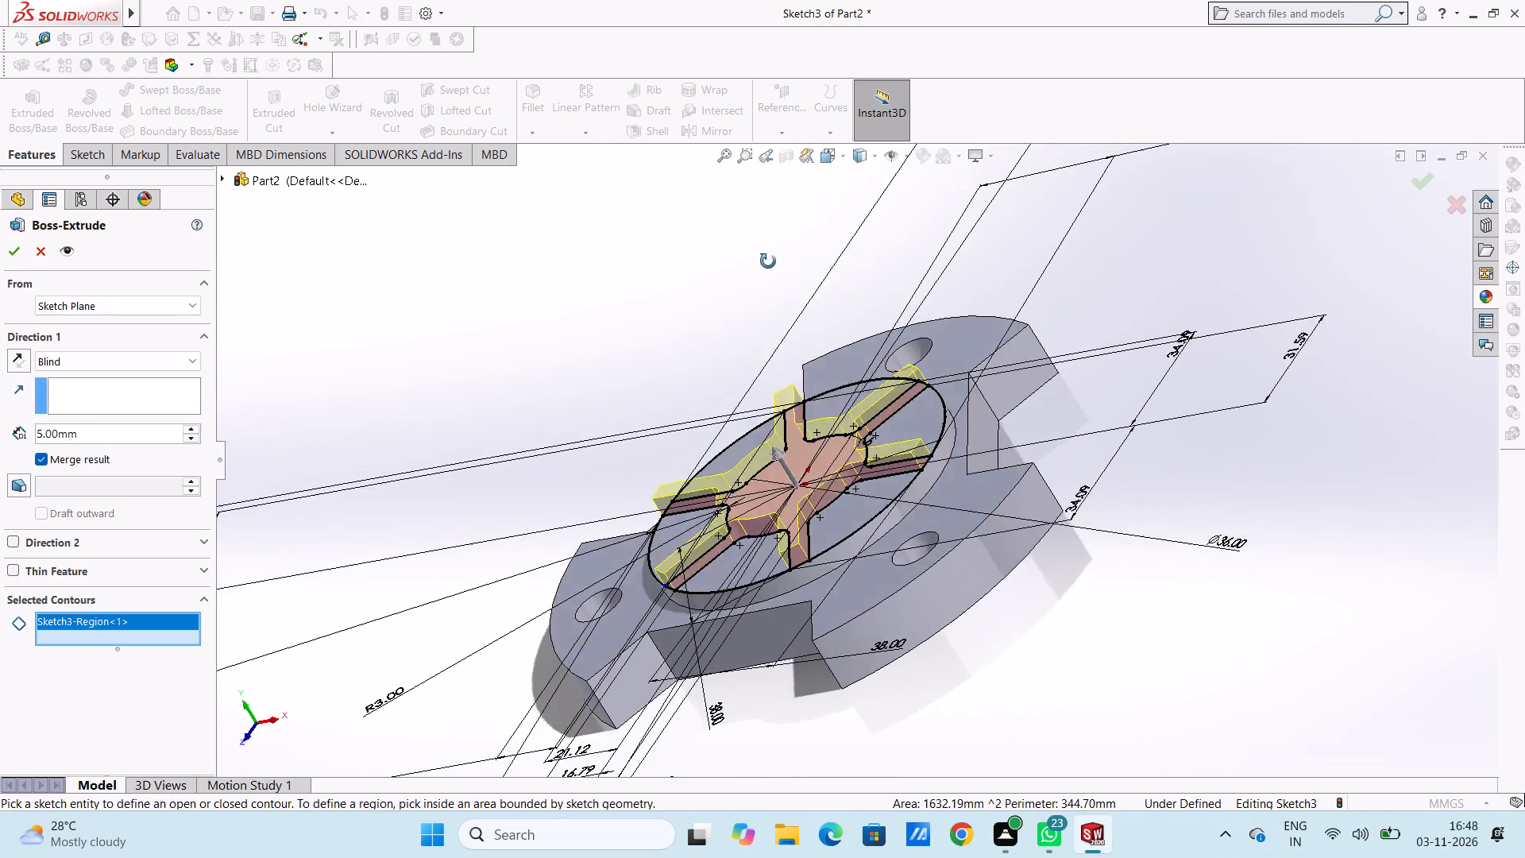
middle_drag(768, 261, 775, 266)
middle_drag(733, 497, 703, 344)
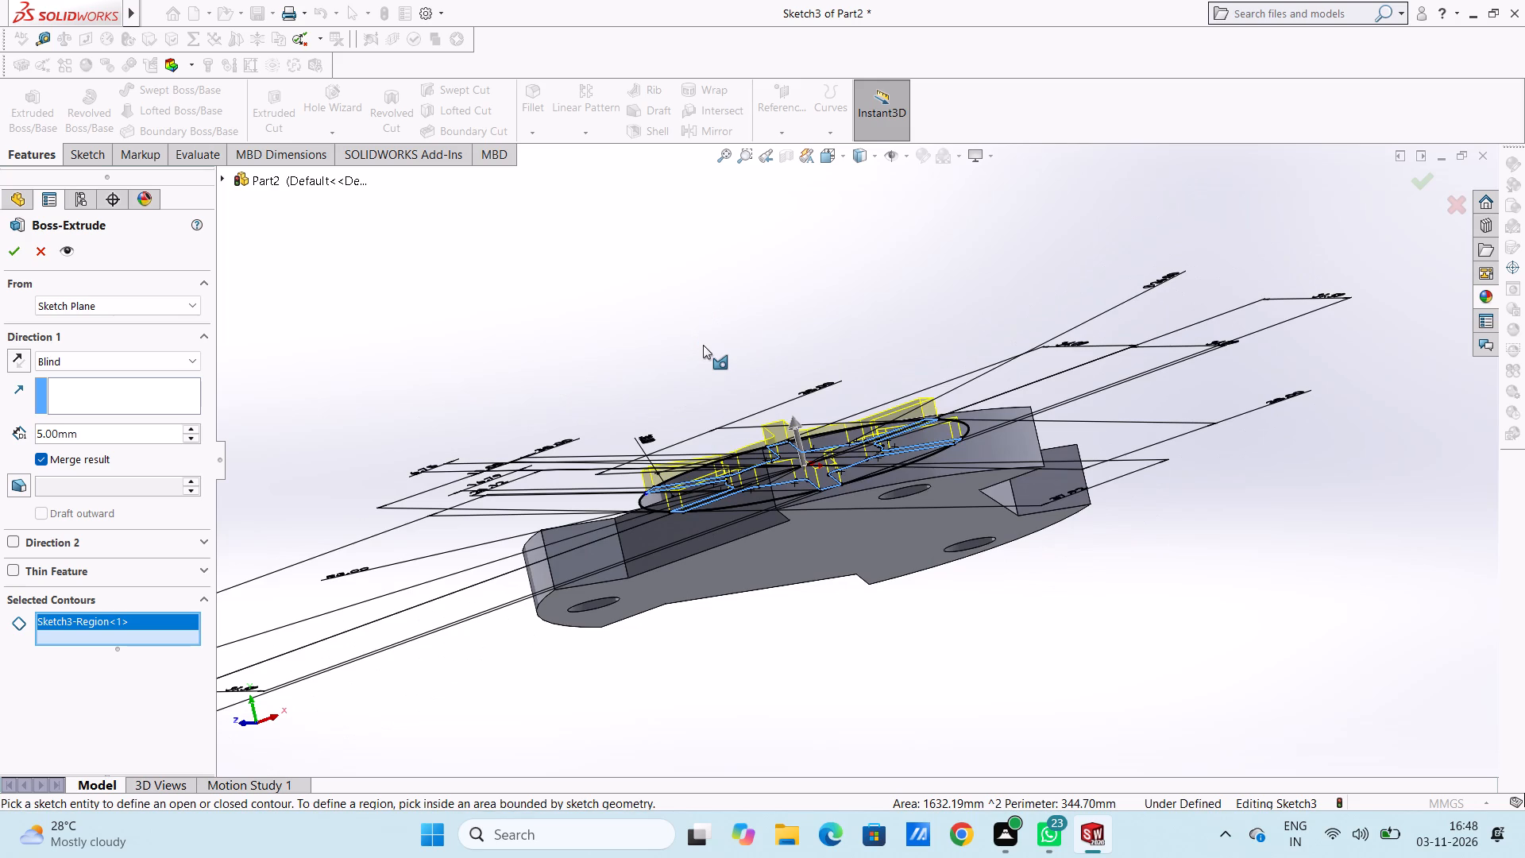
middle_drag(762, 390, 802, 366)
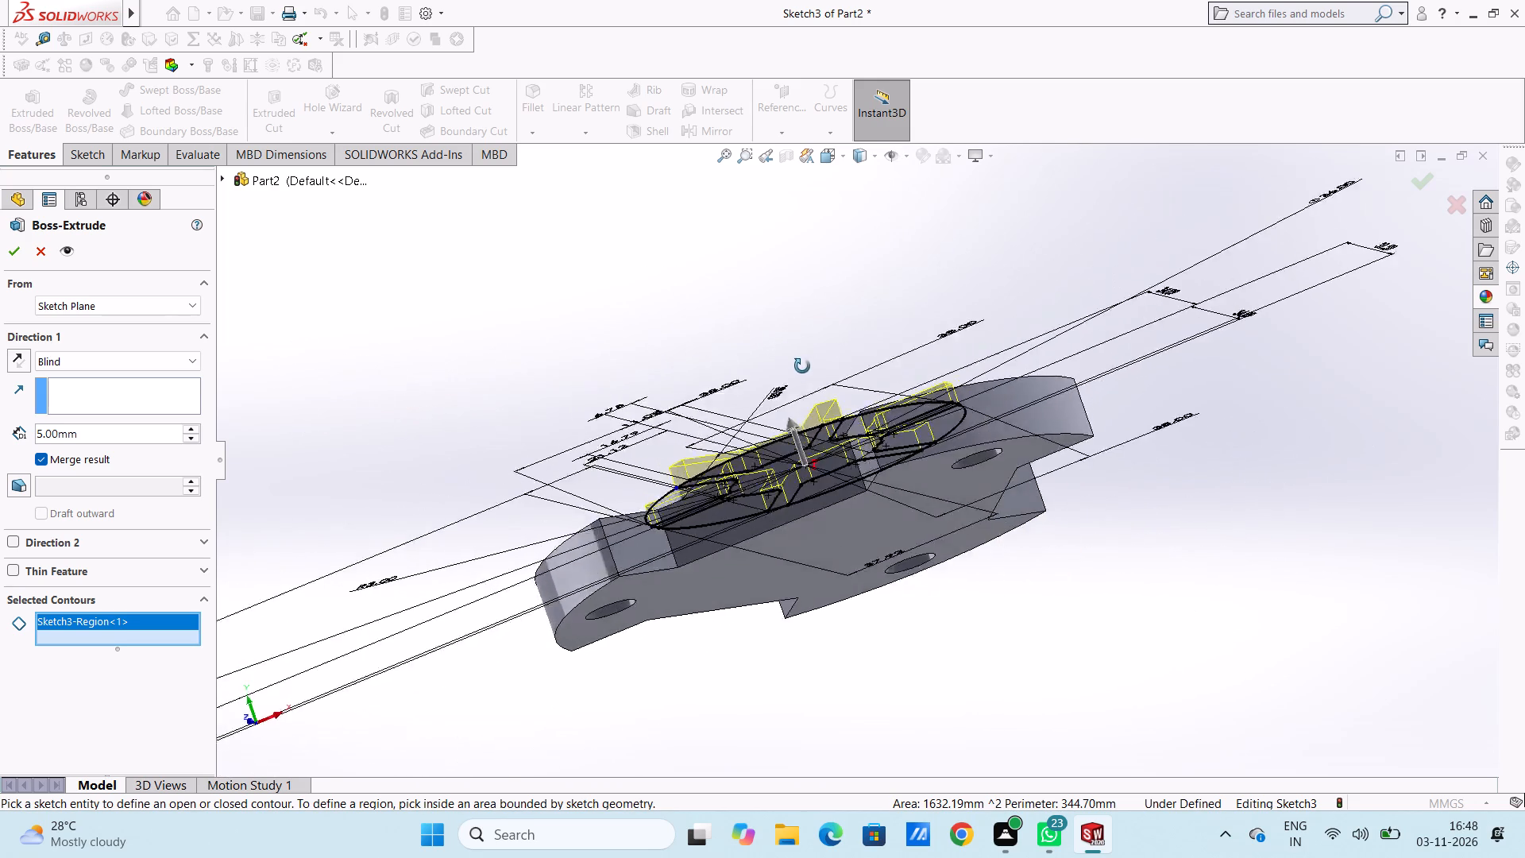
middle_drag(802, 366, 785, 435)
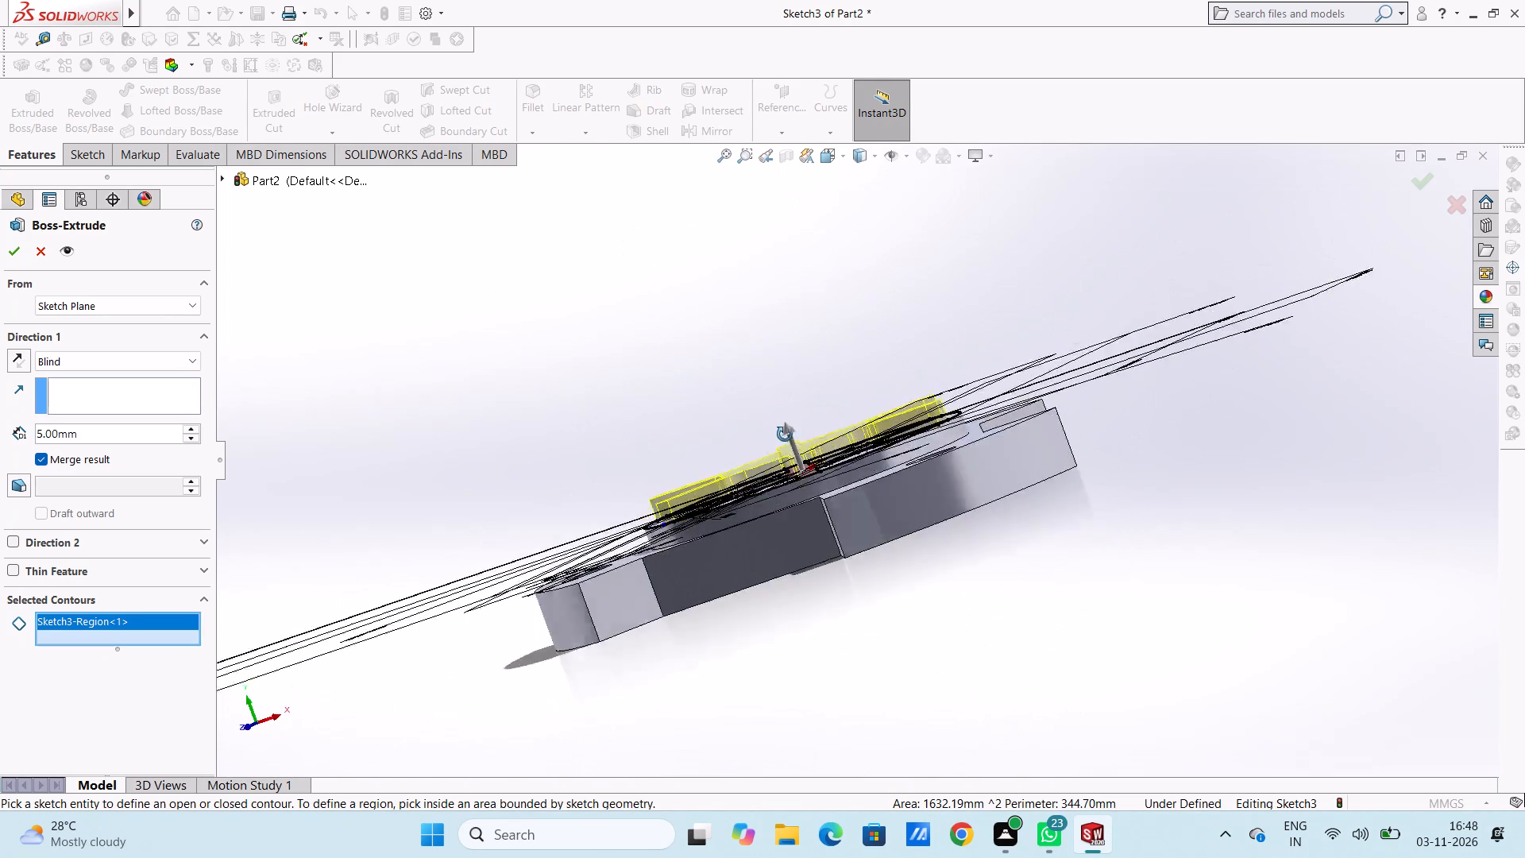
middle_drag(785, 435, 733, 520)
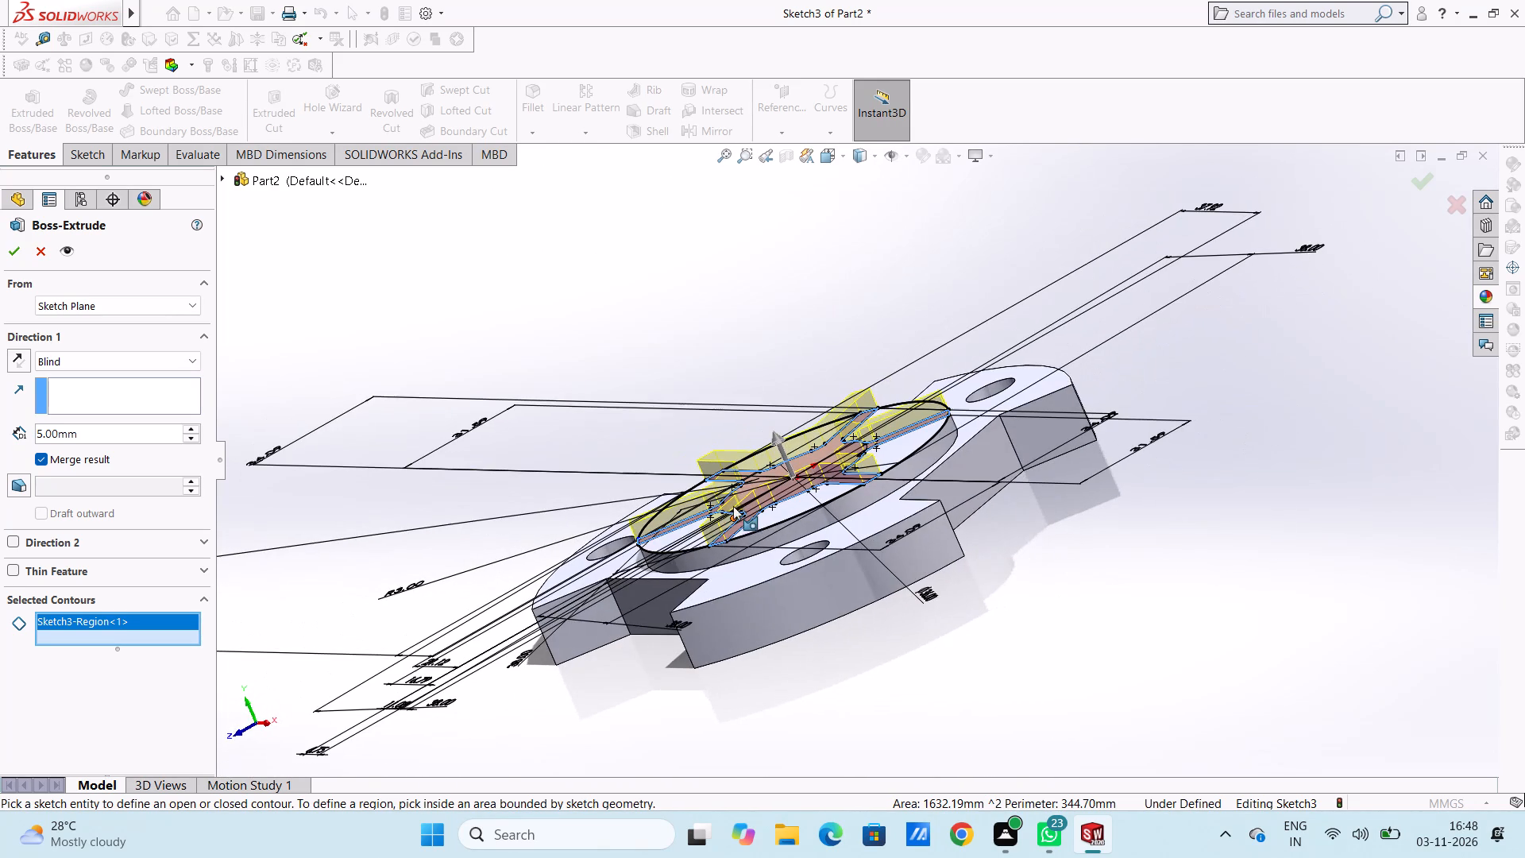
middle_drag(836, 315, 853, 280)
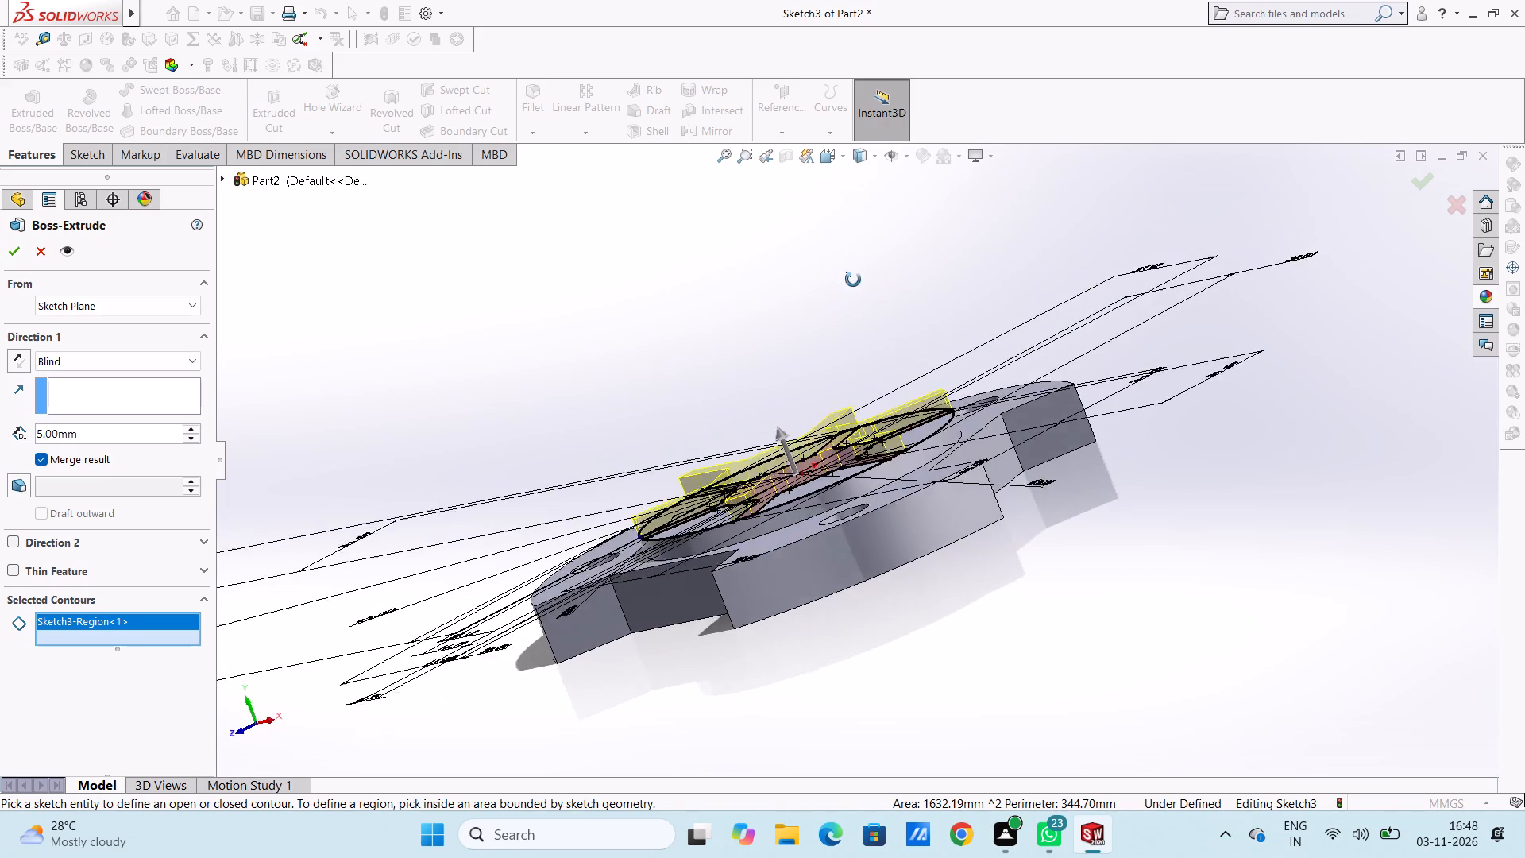
middle_drag(853, 280, 1009, 441)
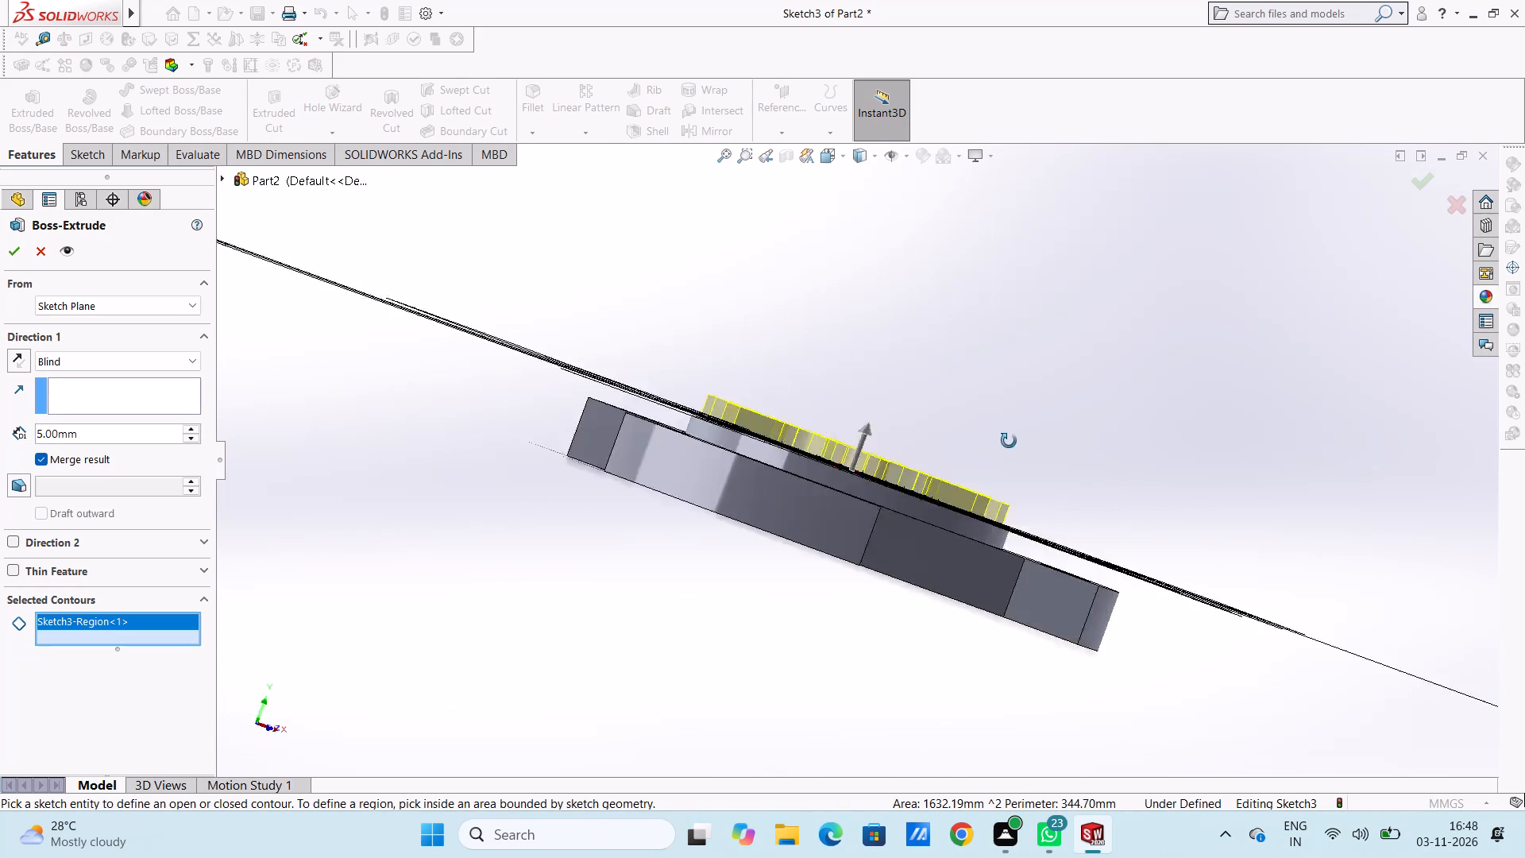
middle_drag(1009, 441, 983, 440)
scroll(886, 288, down, 1)
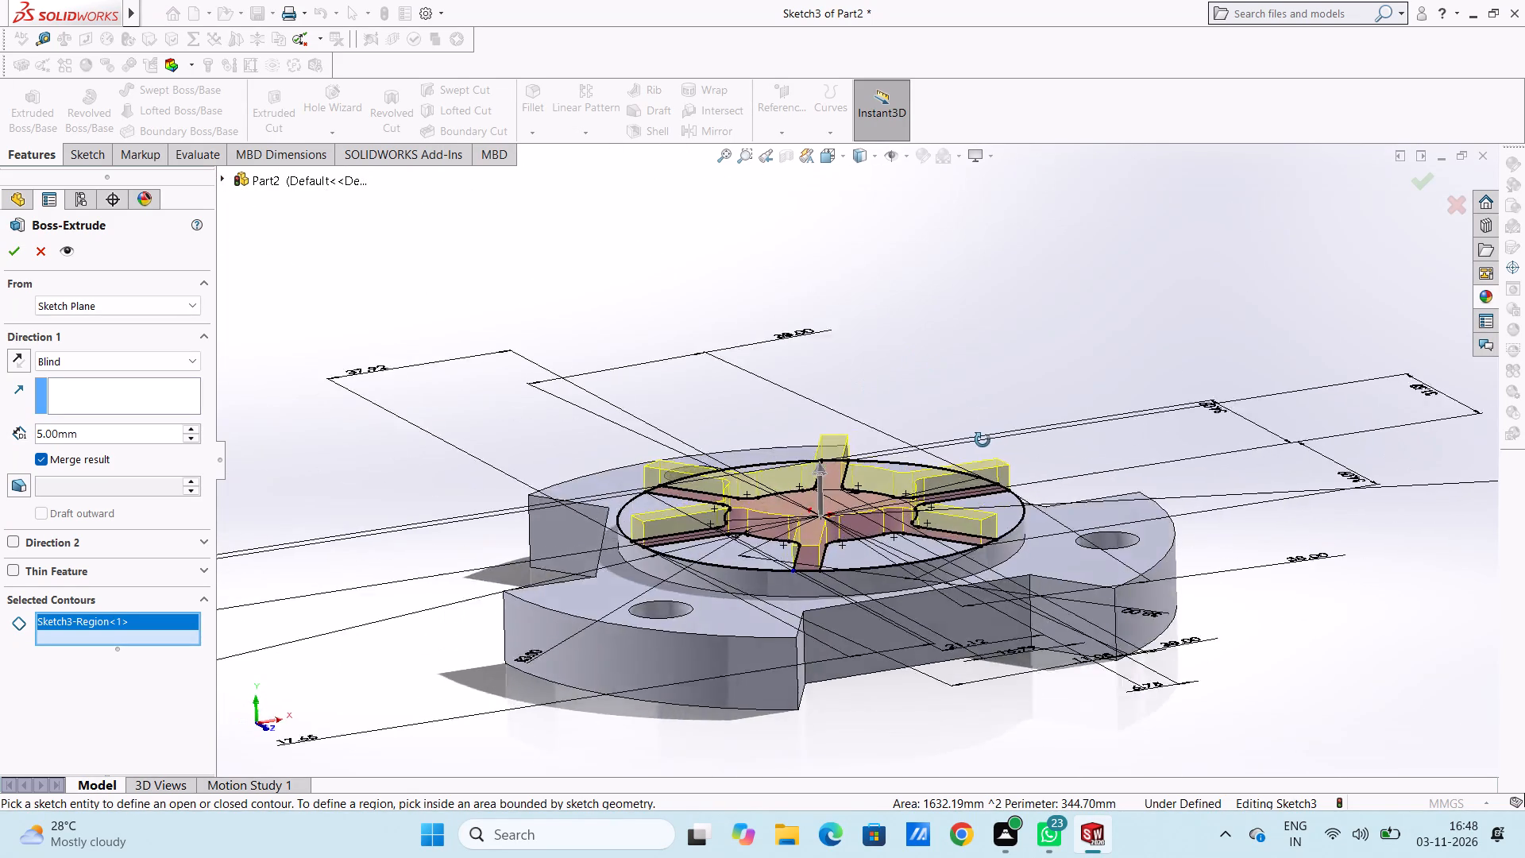
middle_drag(983, 440, 901, 417)
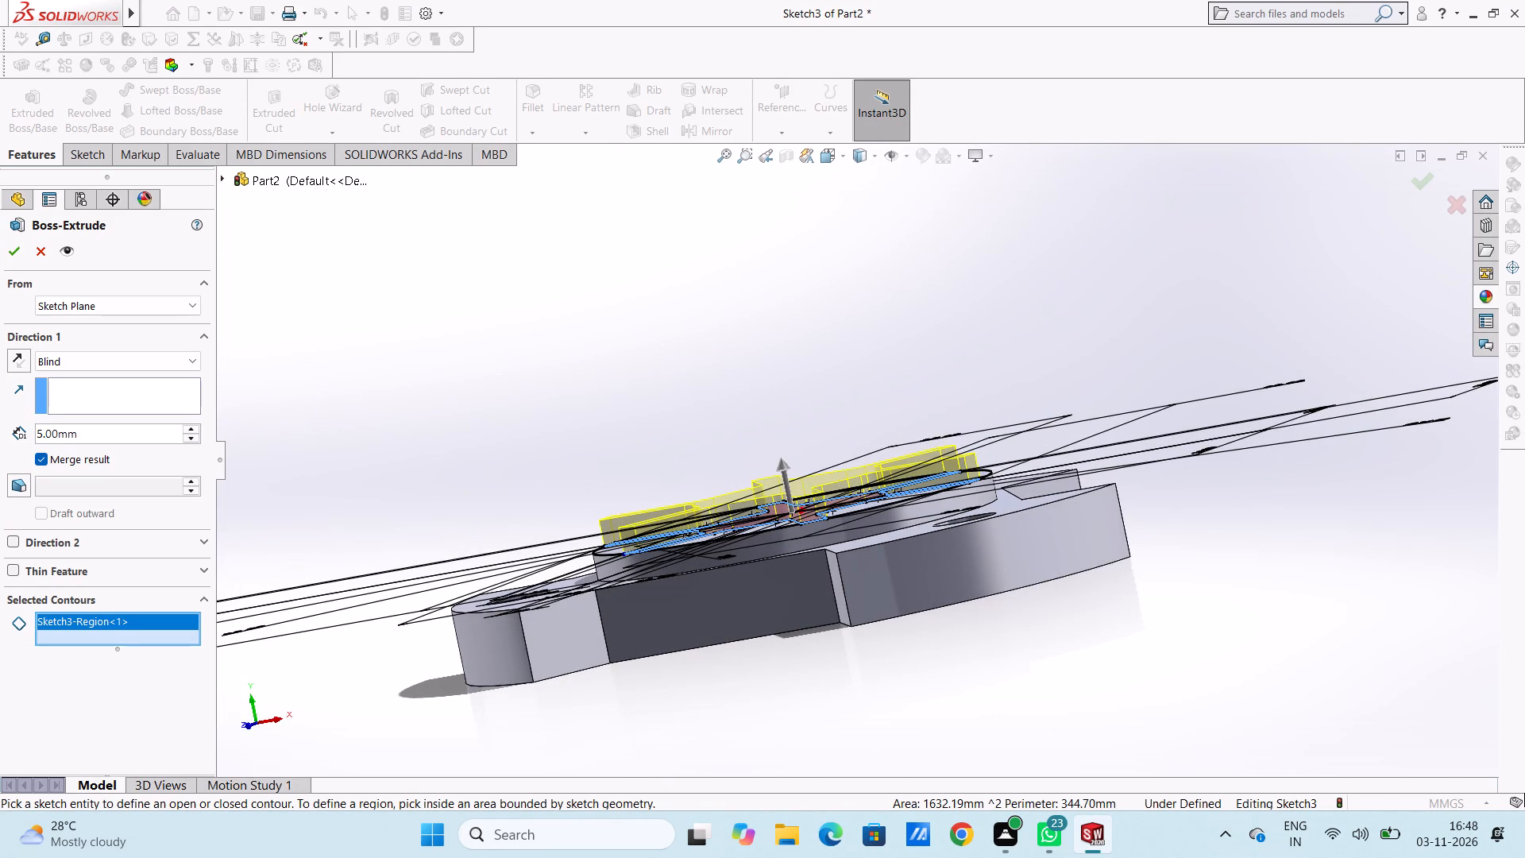
double_click(140, 433)
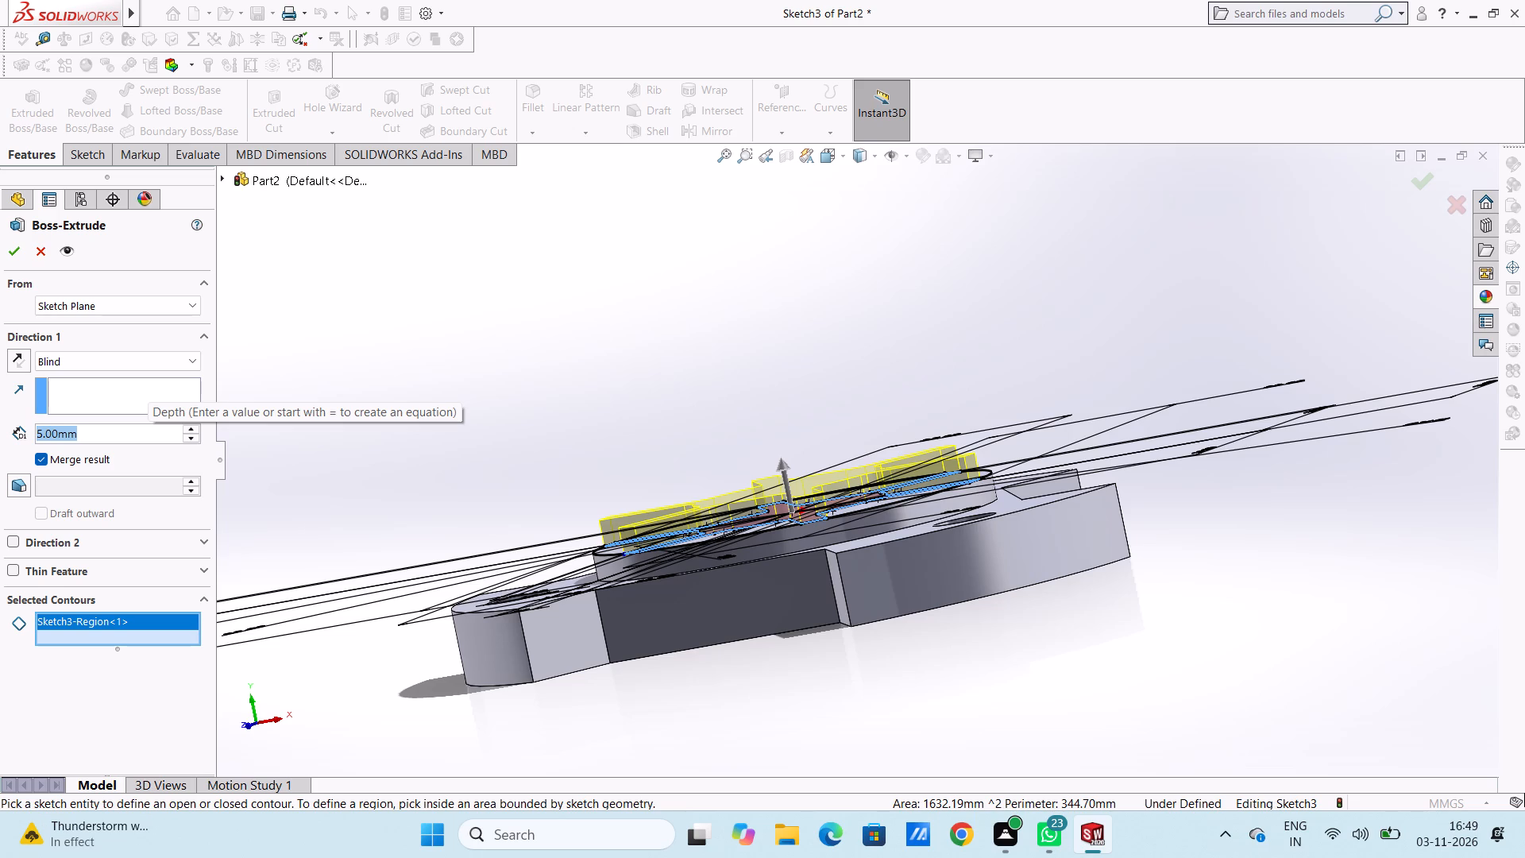
text(72-)
key(5)
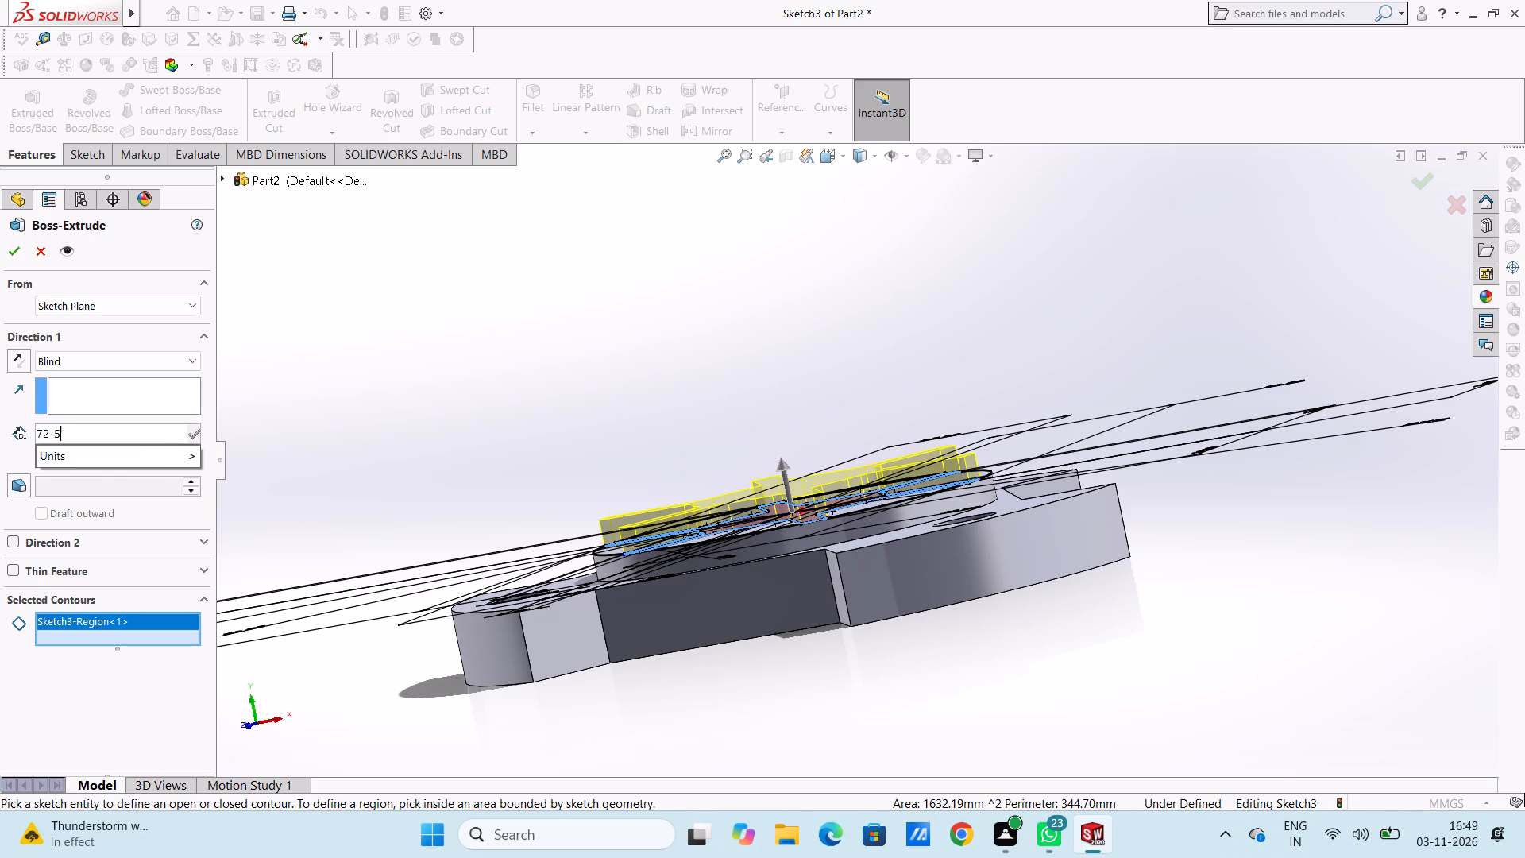
key(Return)
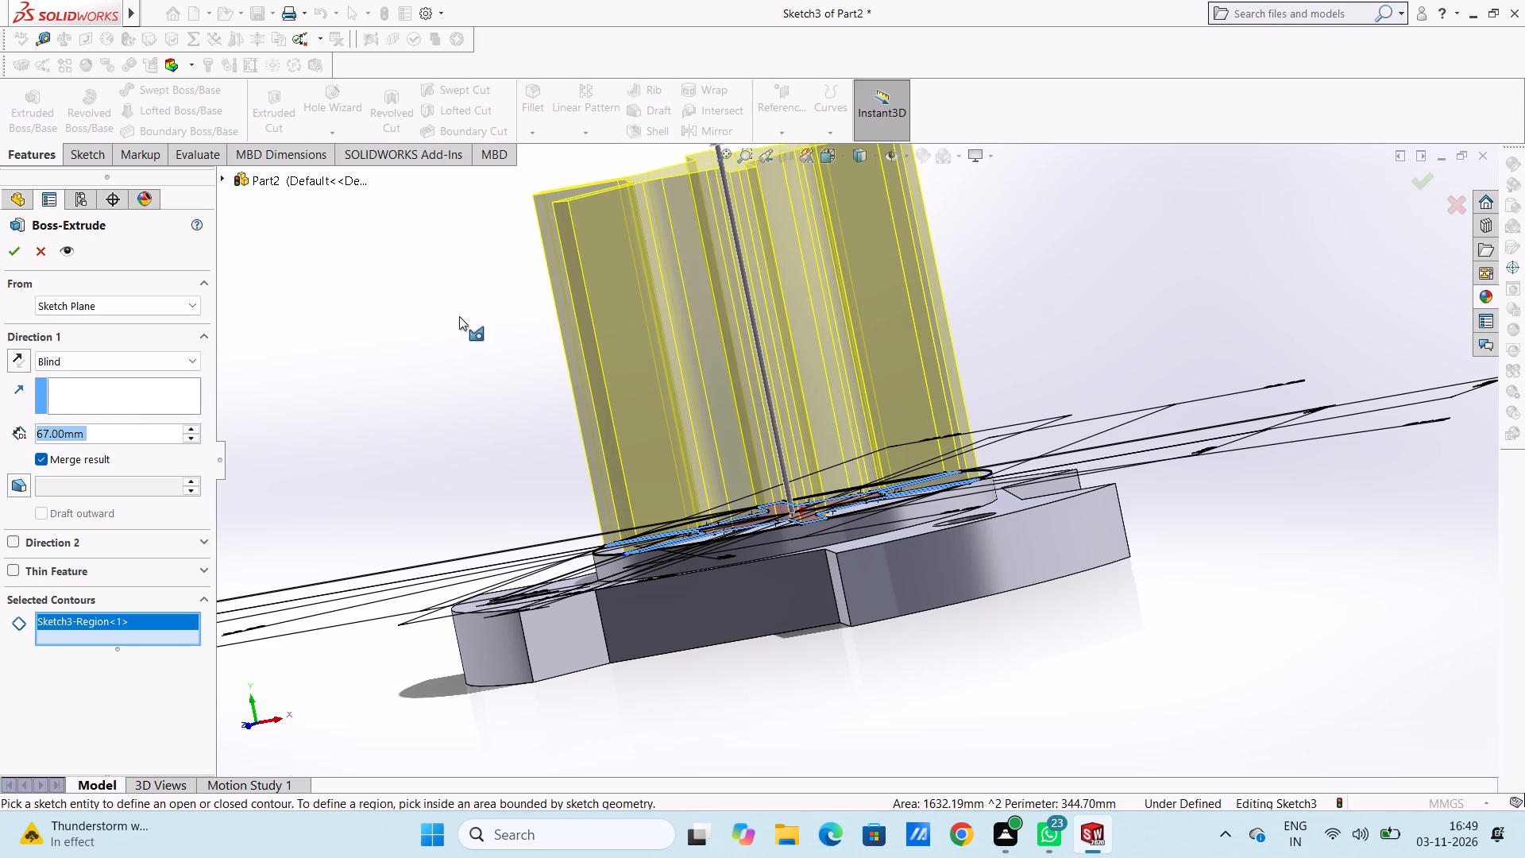
Add an inward draft of 18 degrees to the star-shaped boss extrusion.
middle_drag(469, 320, 585, 389)
scroll(577, 383, up, 4)
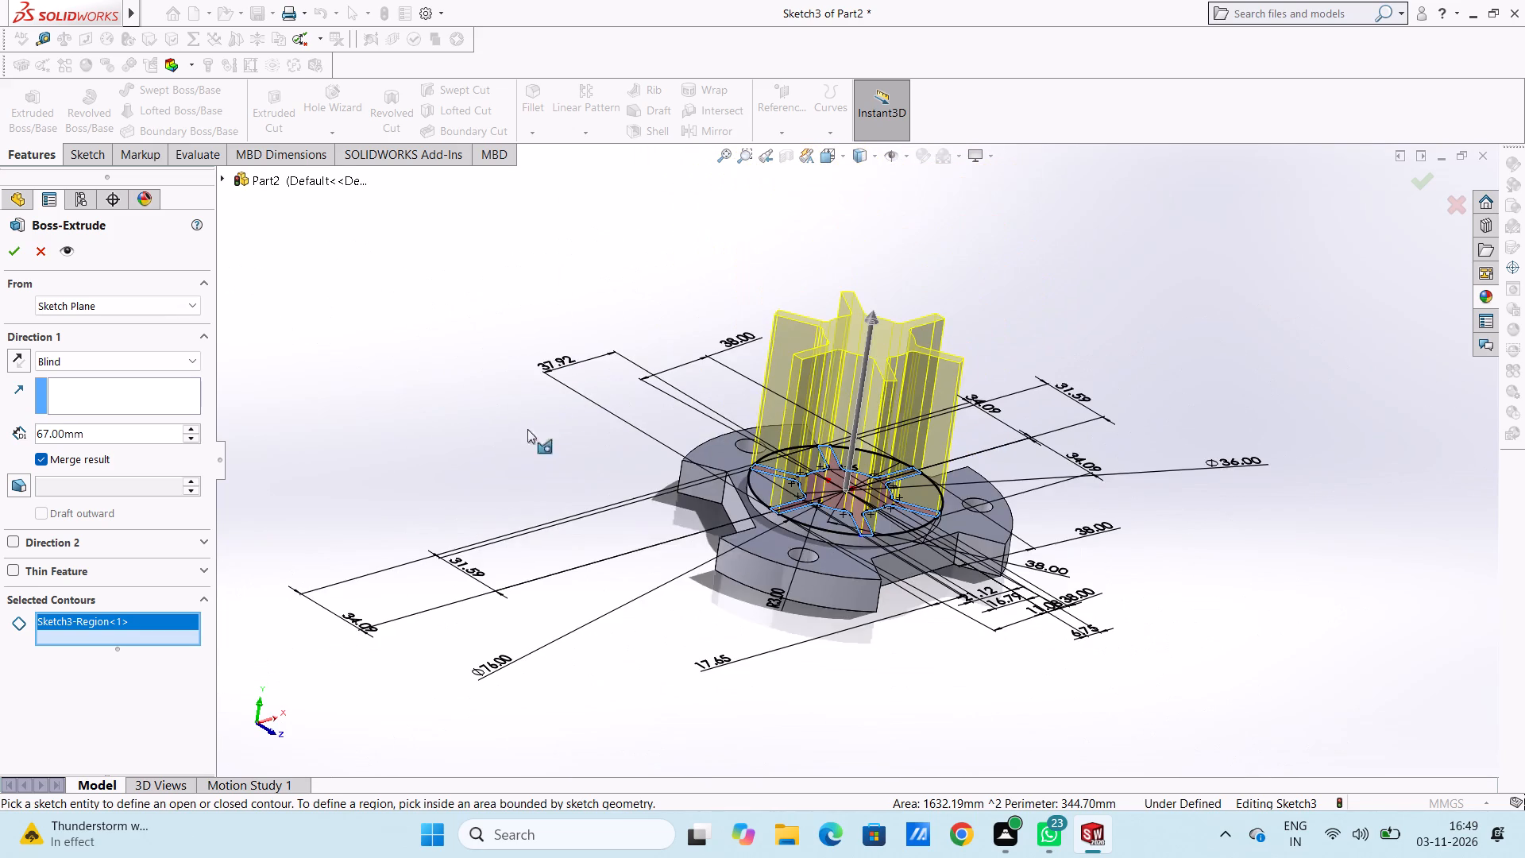
middle_drag(506, 477, 415, 412)
scroll(506, 477, up, 1)
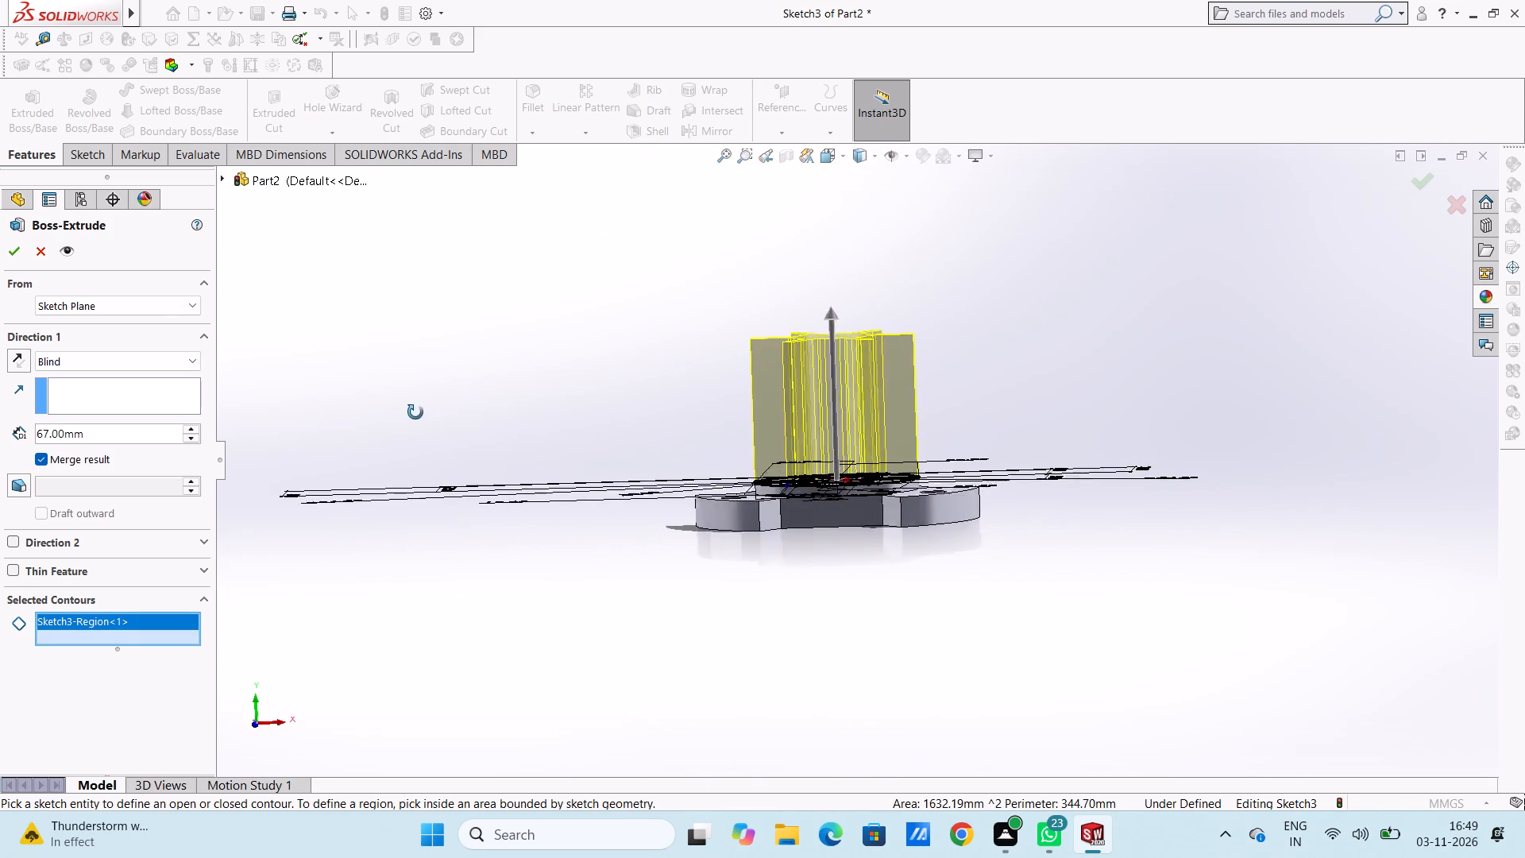
middle_drag(415, 412, 407, 416)
scroll(965, 272, down, 3)
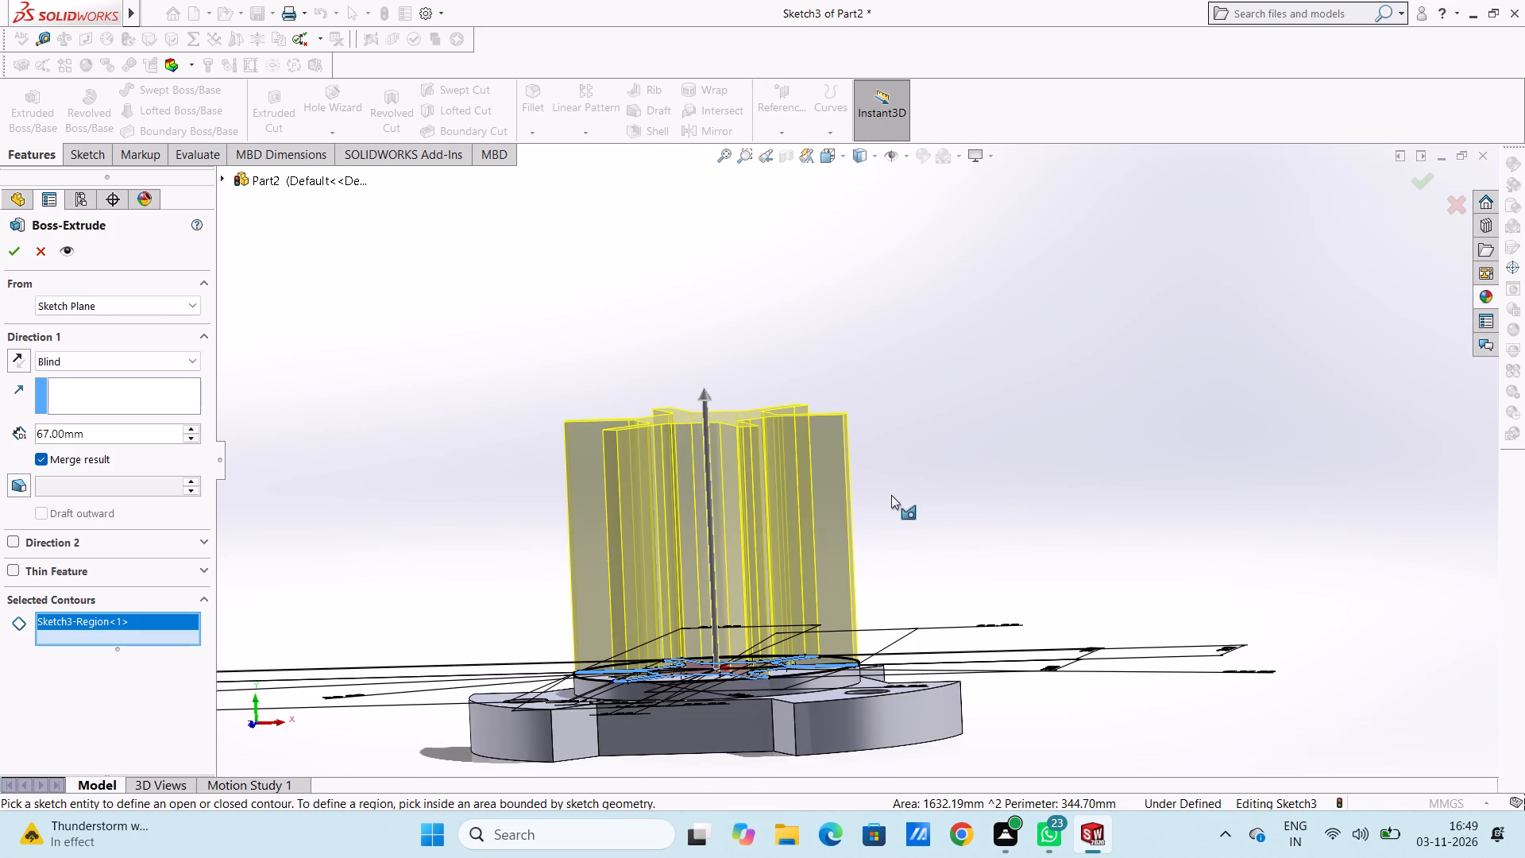
scroll(898, 497, up, 3)
middle_drag(898, 497, 881, 494)
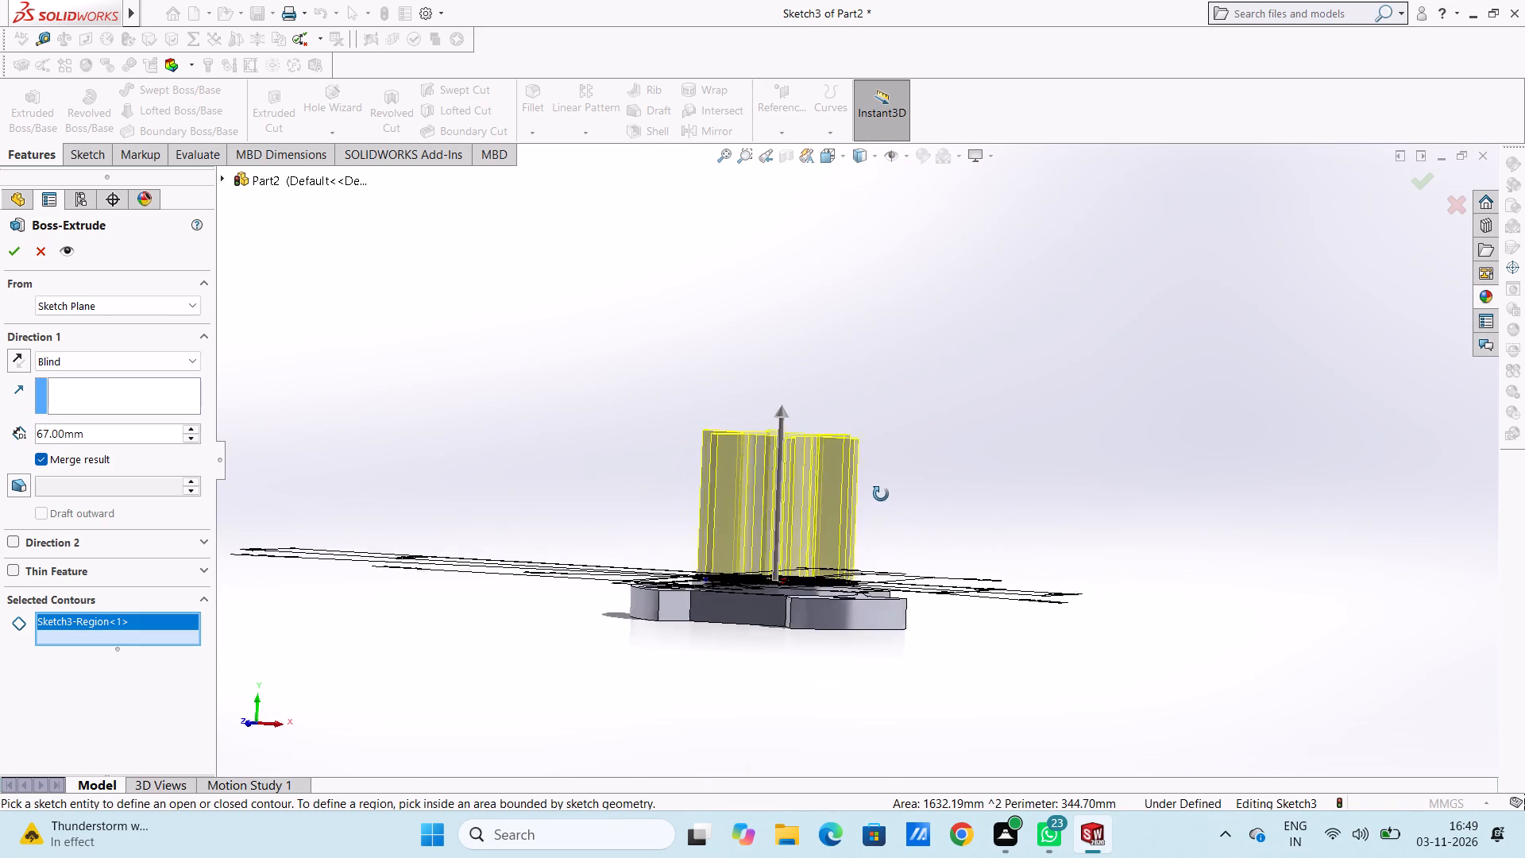
middle_drag(881, 494, 897, 540)
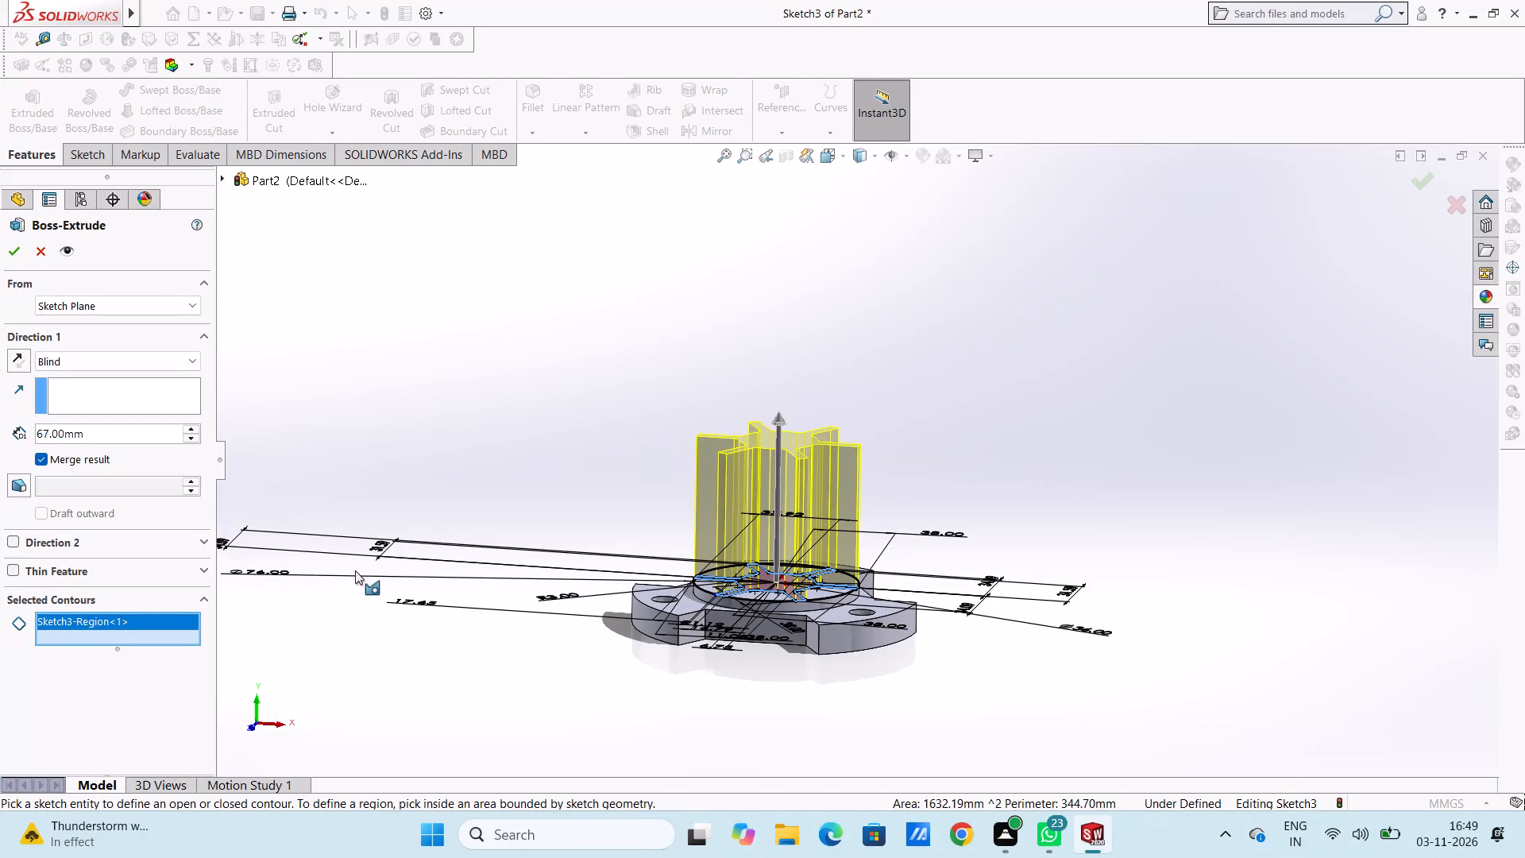
scroll(535, 454, up, 2)
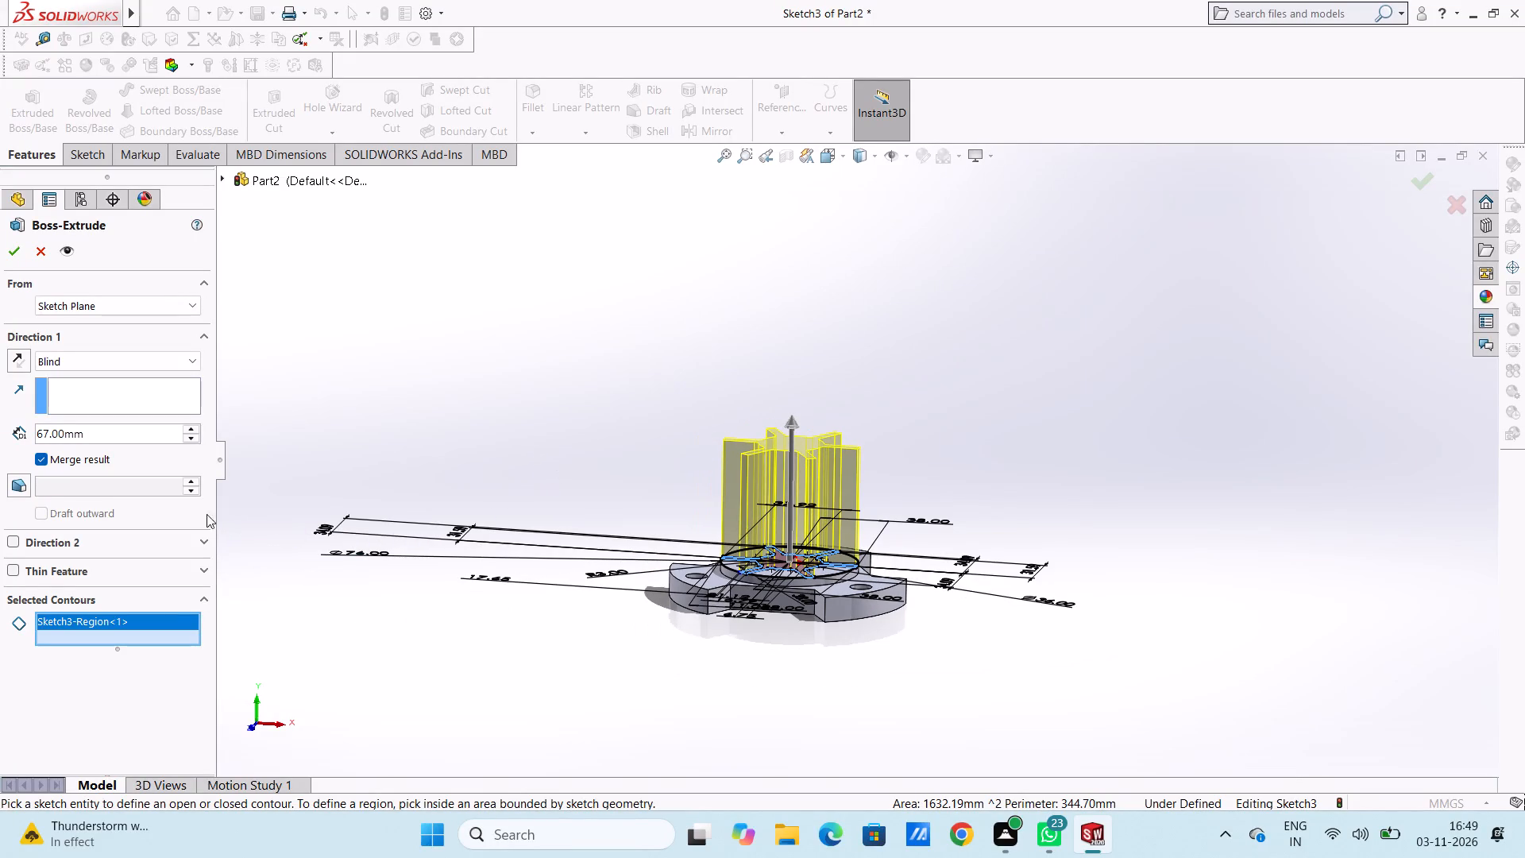
click(14, 483)
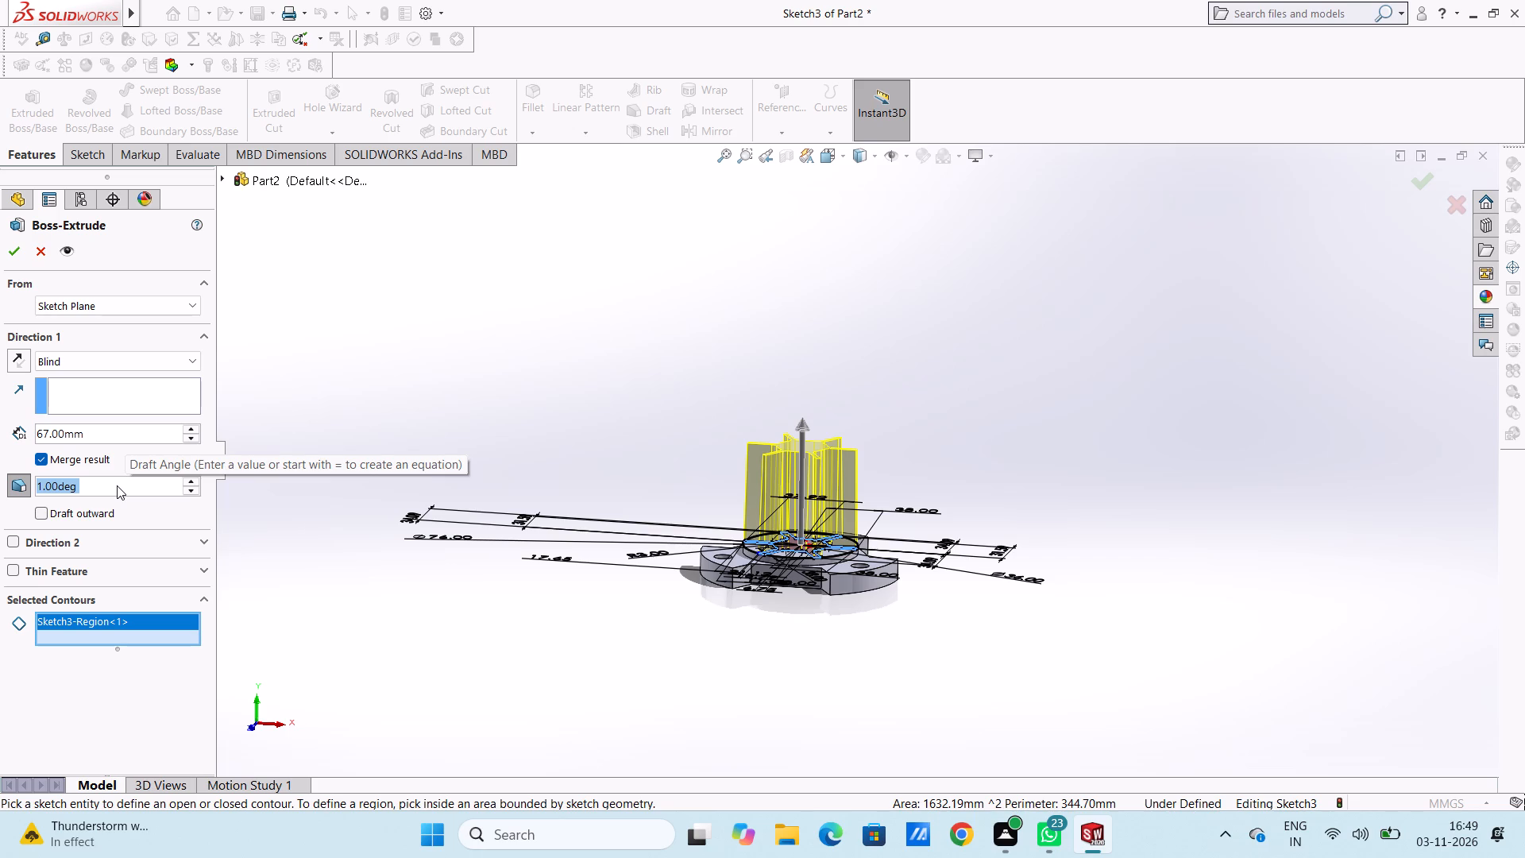
key(2)
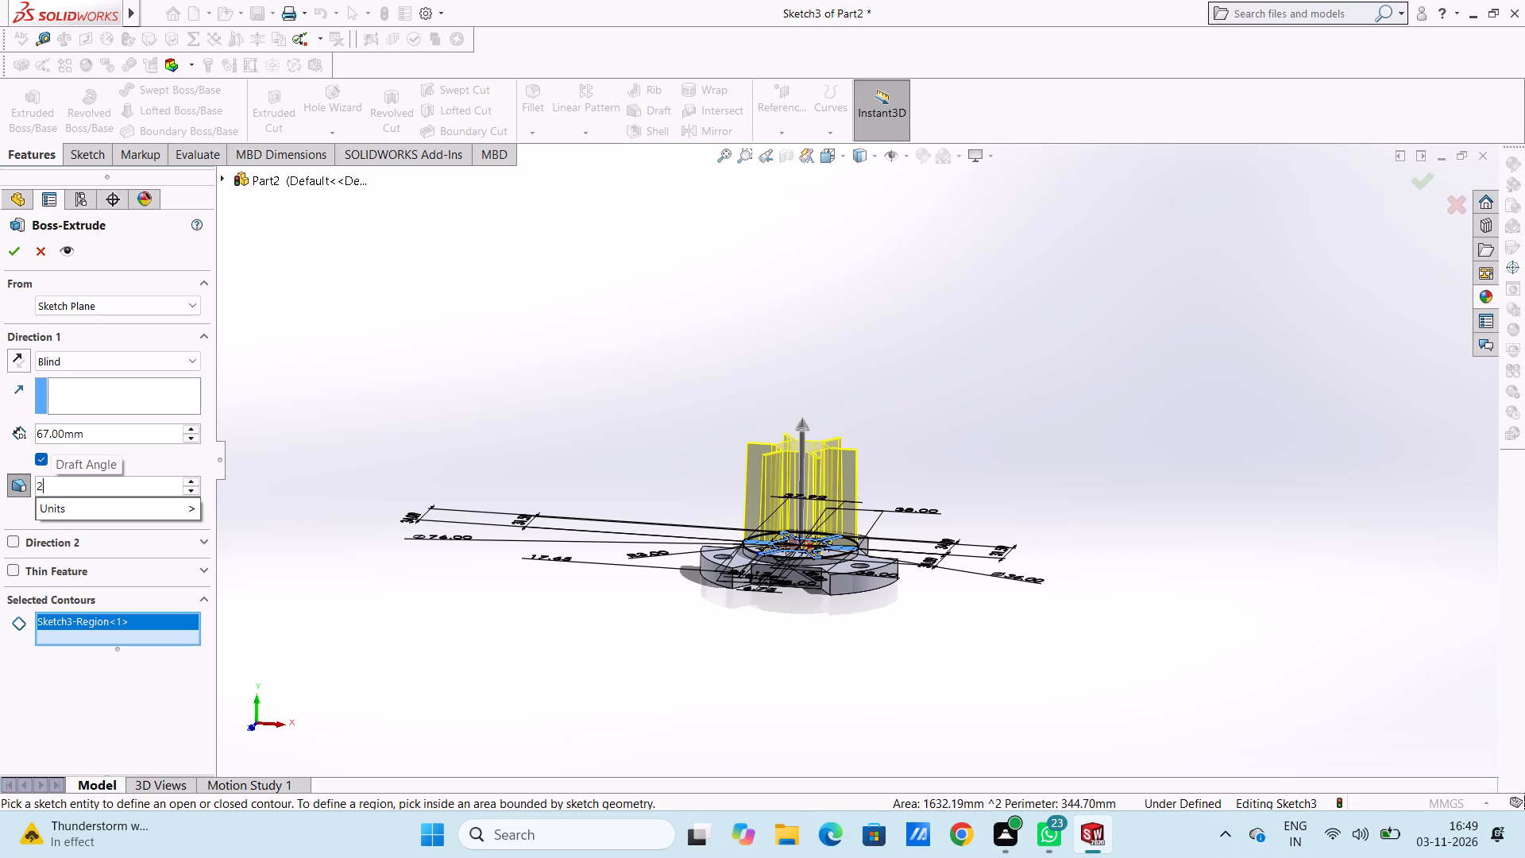
key(BackSpace)
text(18)
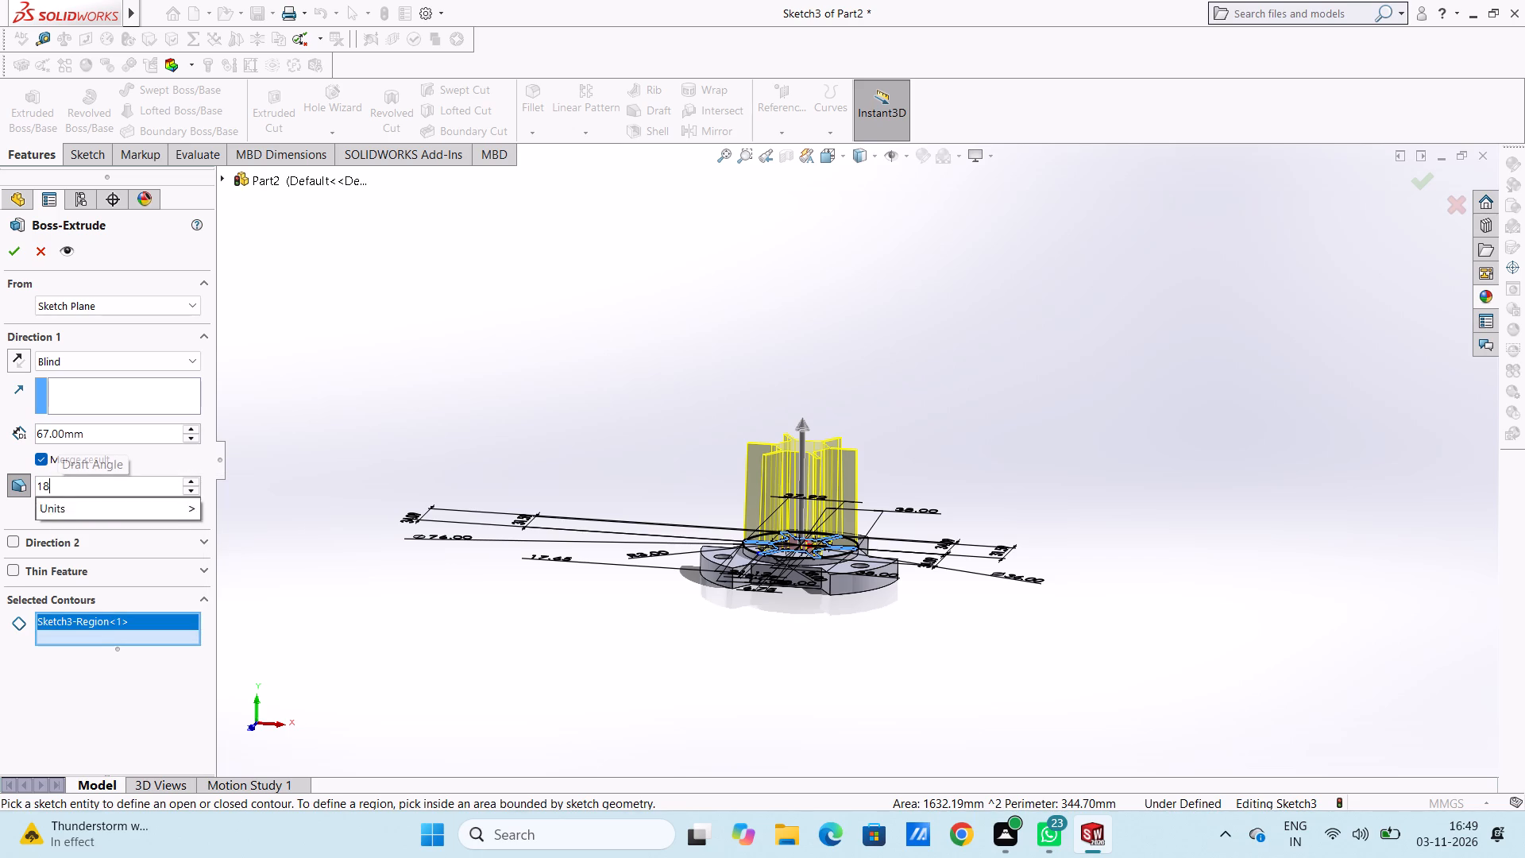
key(Return)
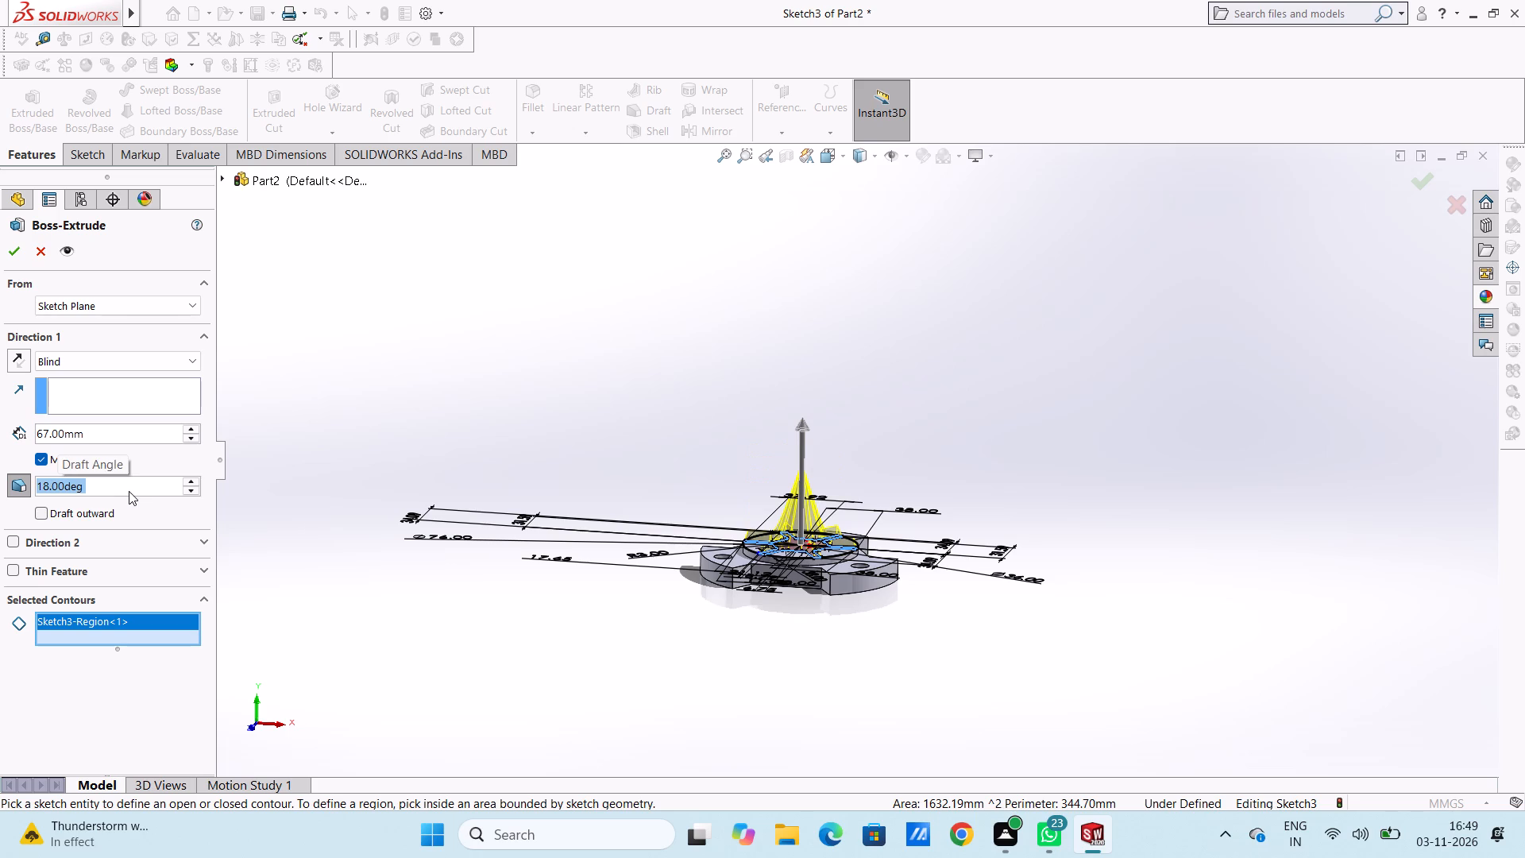
Examine the drafted star-shaped extrusion preview on the flange from several angles.
middle_drag(485, 369, 547, 548)
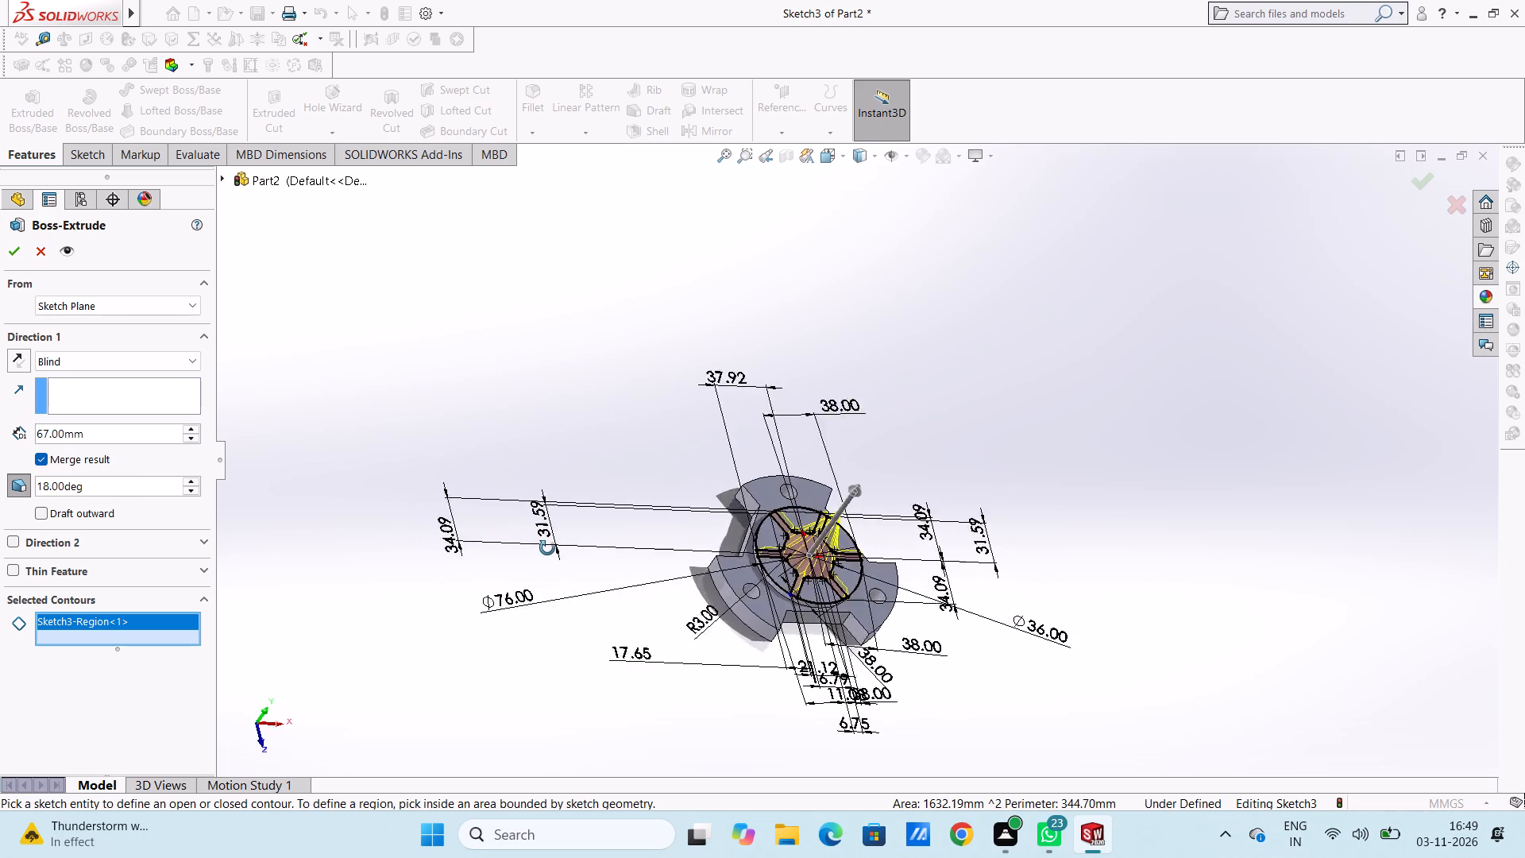
middle_drag(547, 548, 461, 419)
middle_click(461, 419)
scroll(747, 535, down, 5)
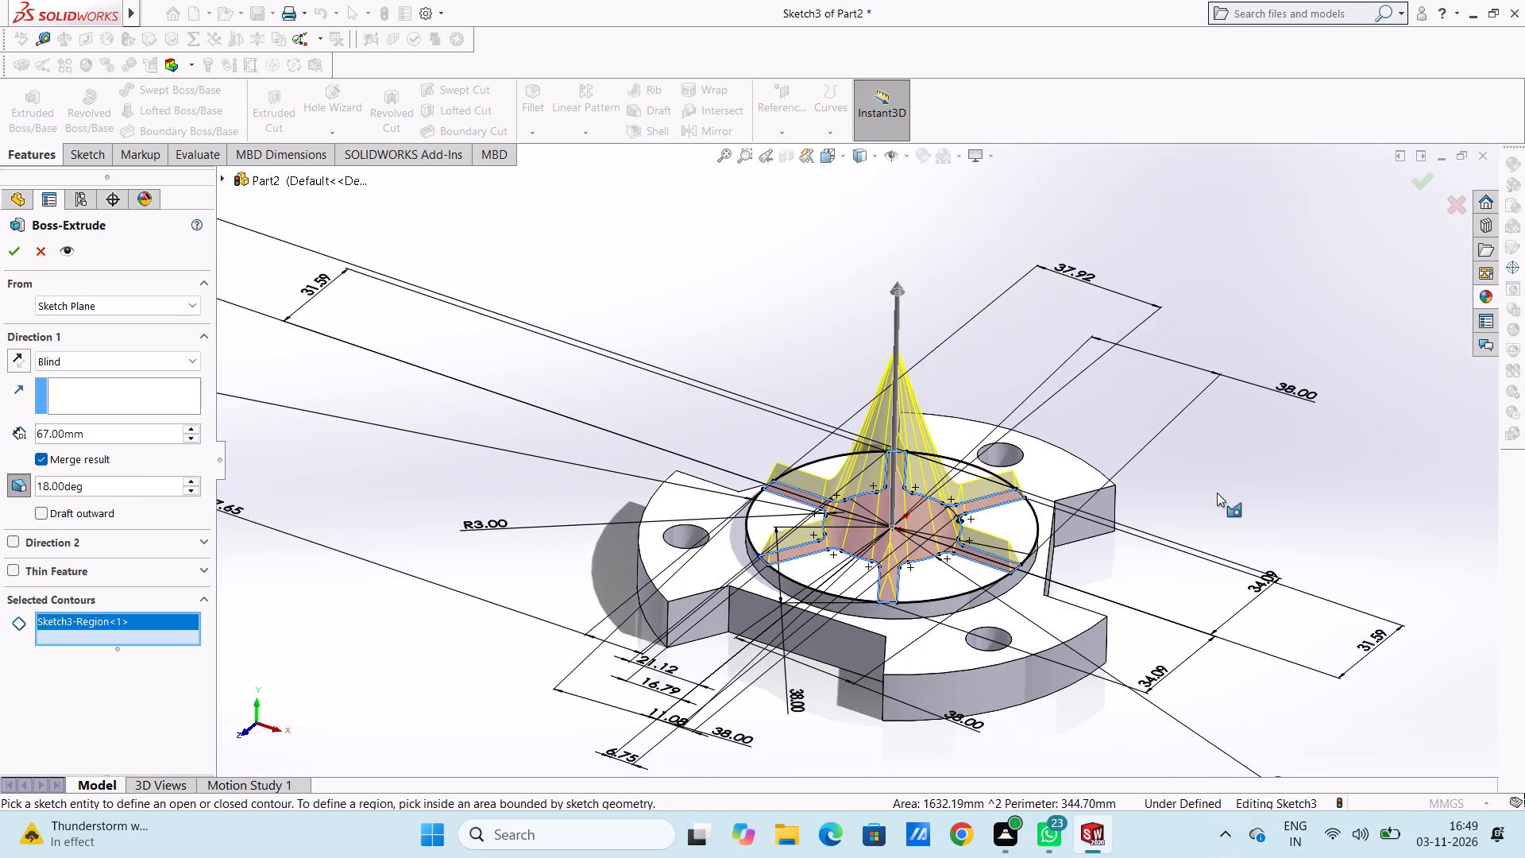
scroll(1217, 493, up, 3)
middle_drag(1217, 493, 1272, 478)
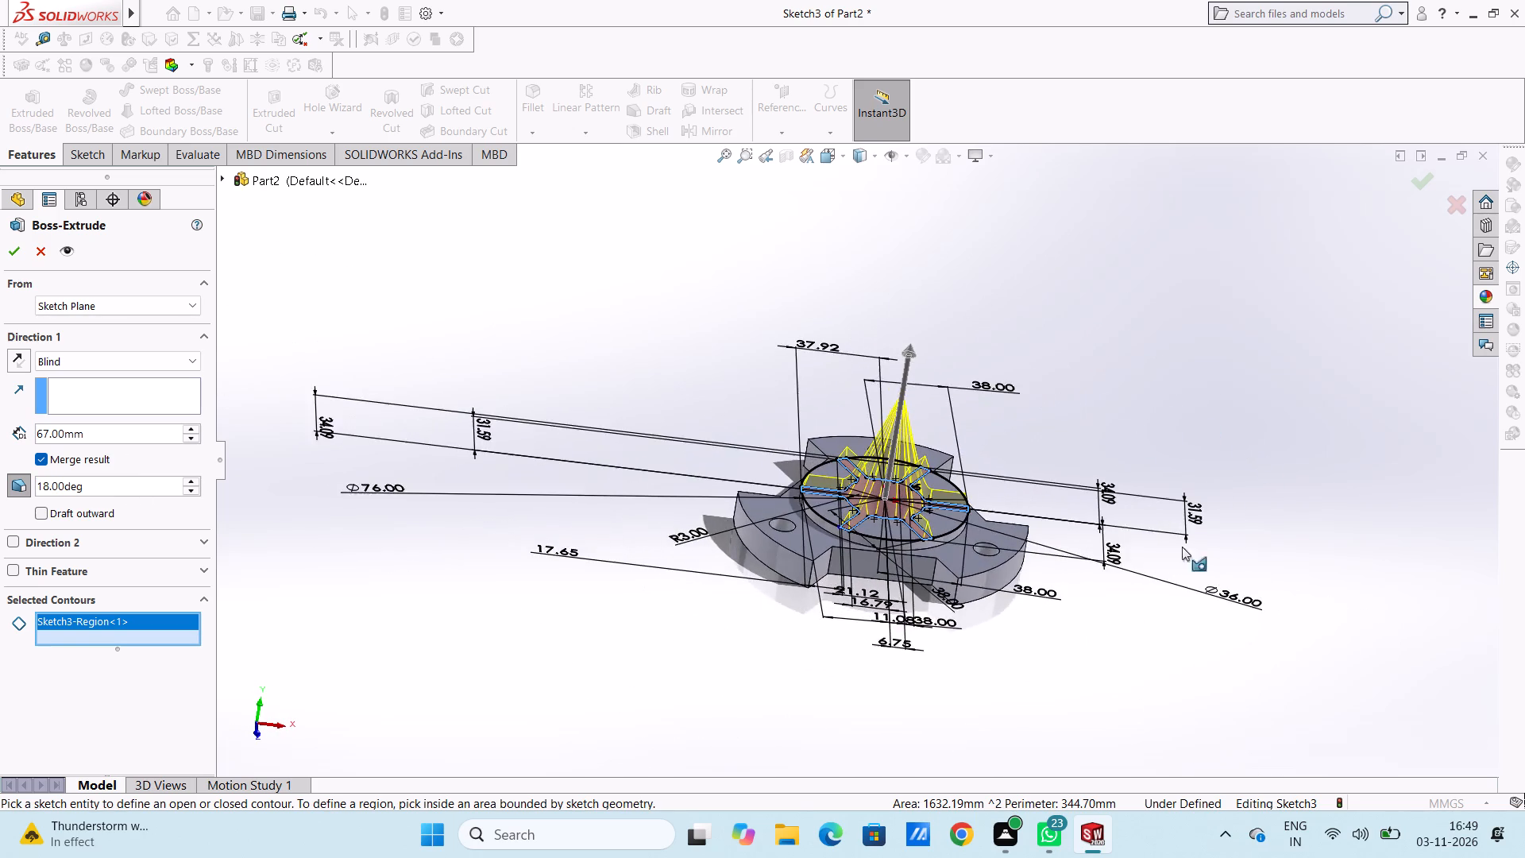
scroll(1112, 563, down, 6)
middle_drag(963, 340, 922, 361)
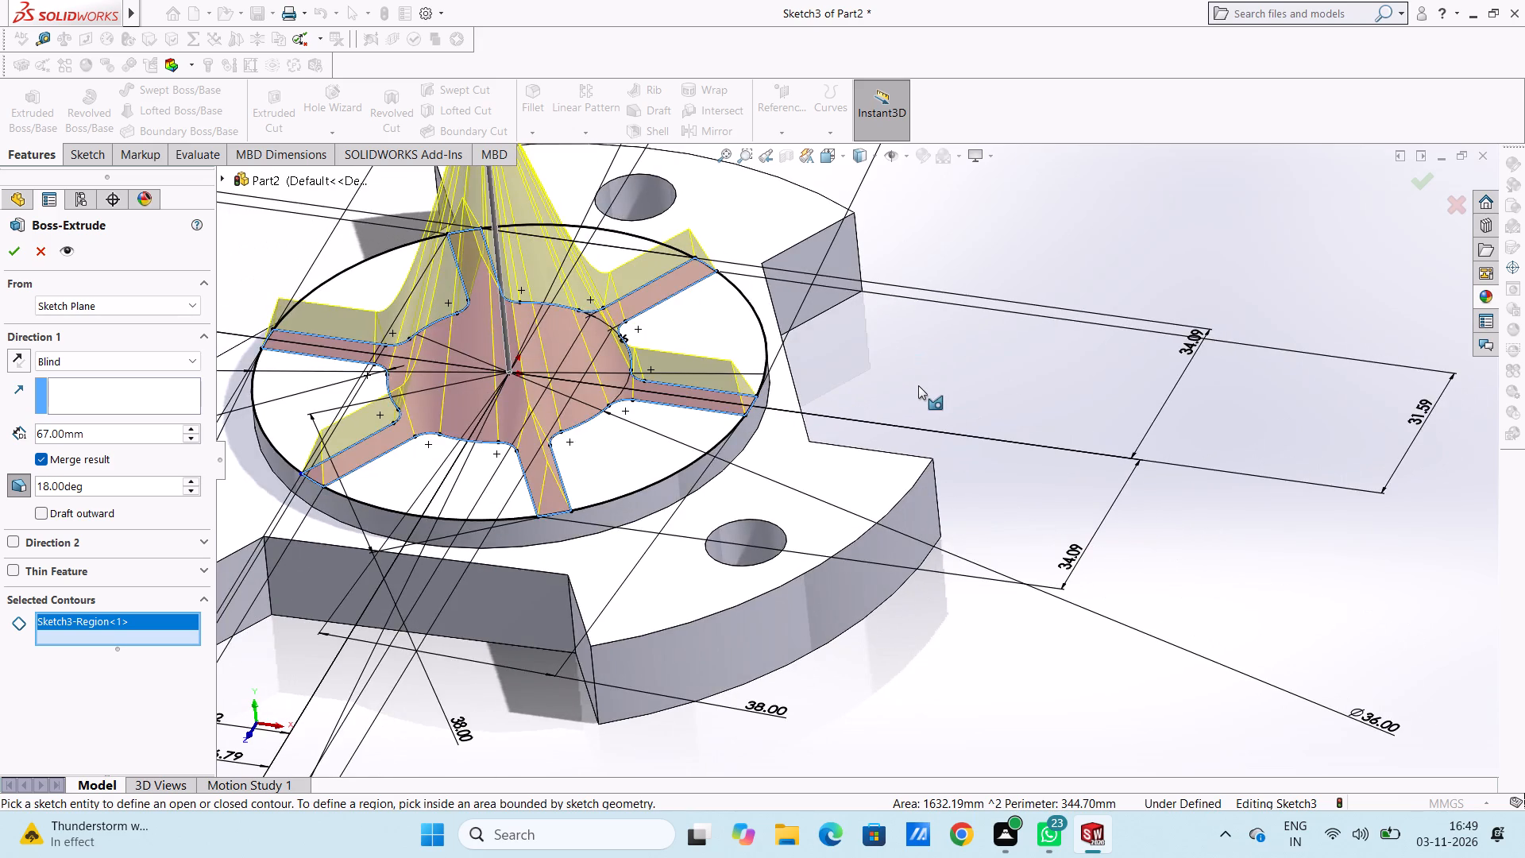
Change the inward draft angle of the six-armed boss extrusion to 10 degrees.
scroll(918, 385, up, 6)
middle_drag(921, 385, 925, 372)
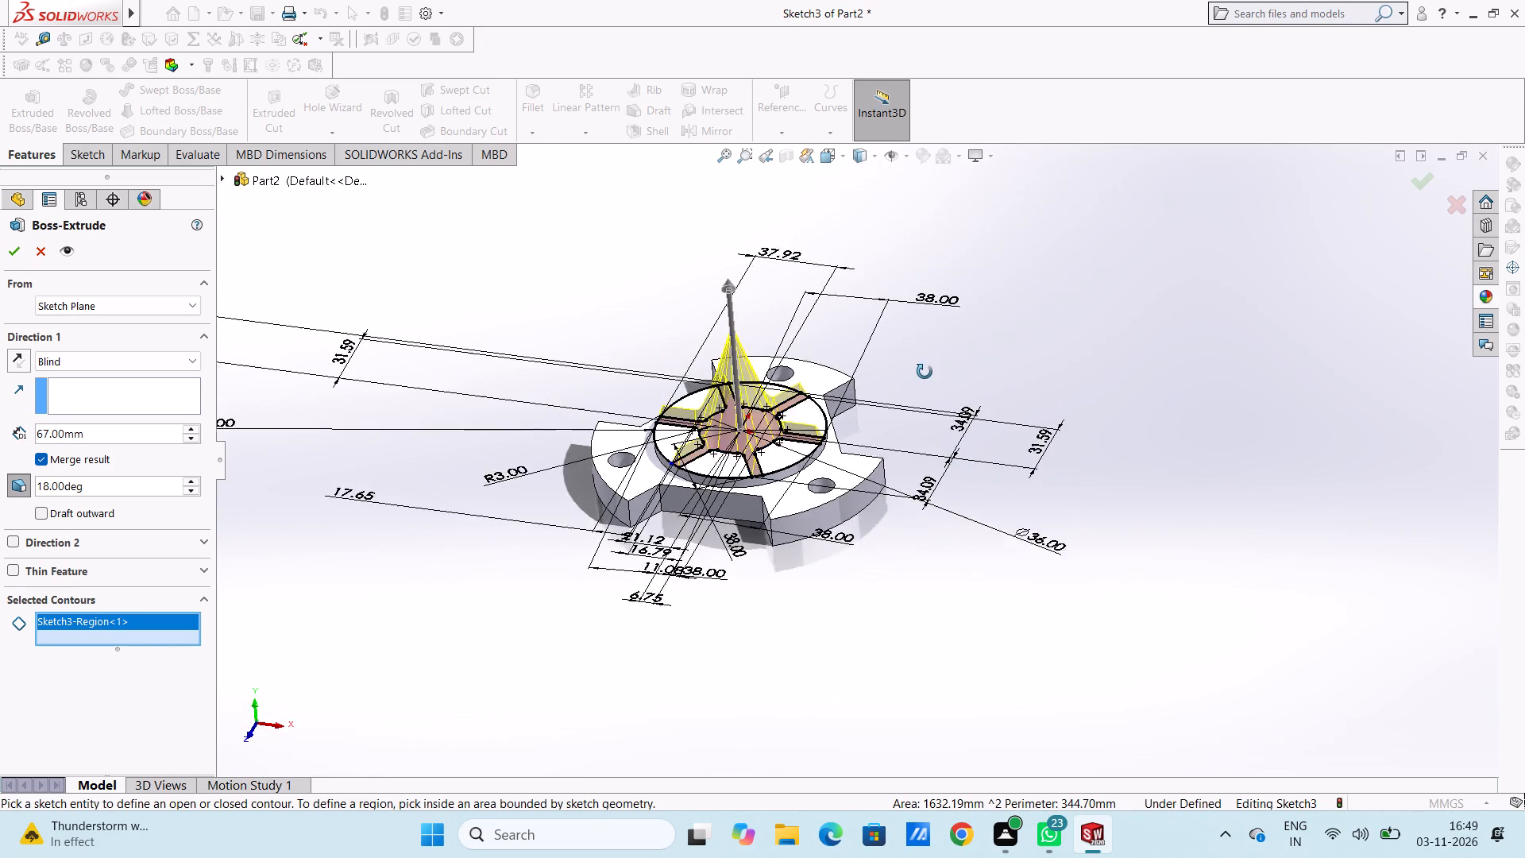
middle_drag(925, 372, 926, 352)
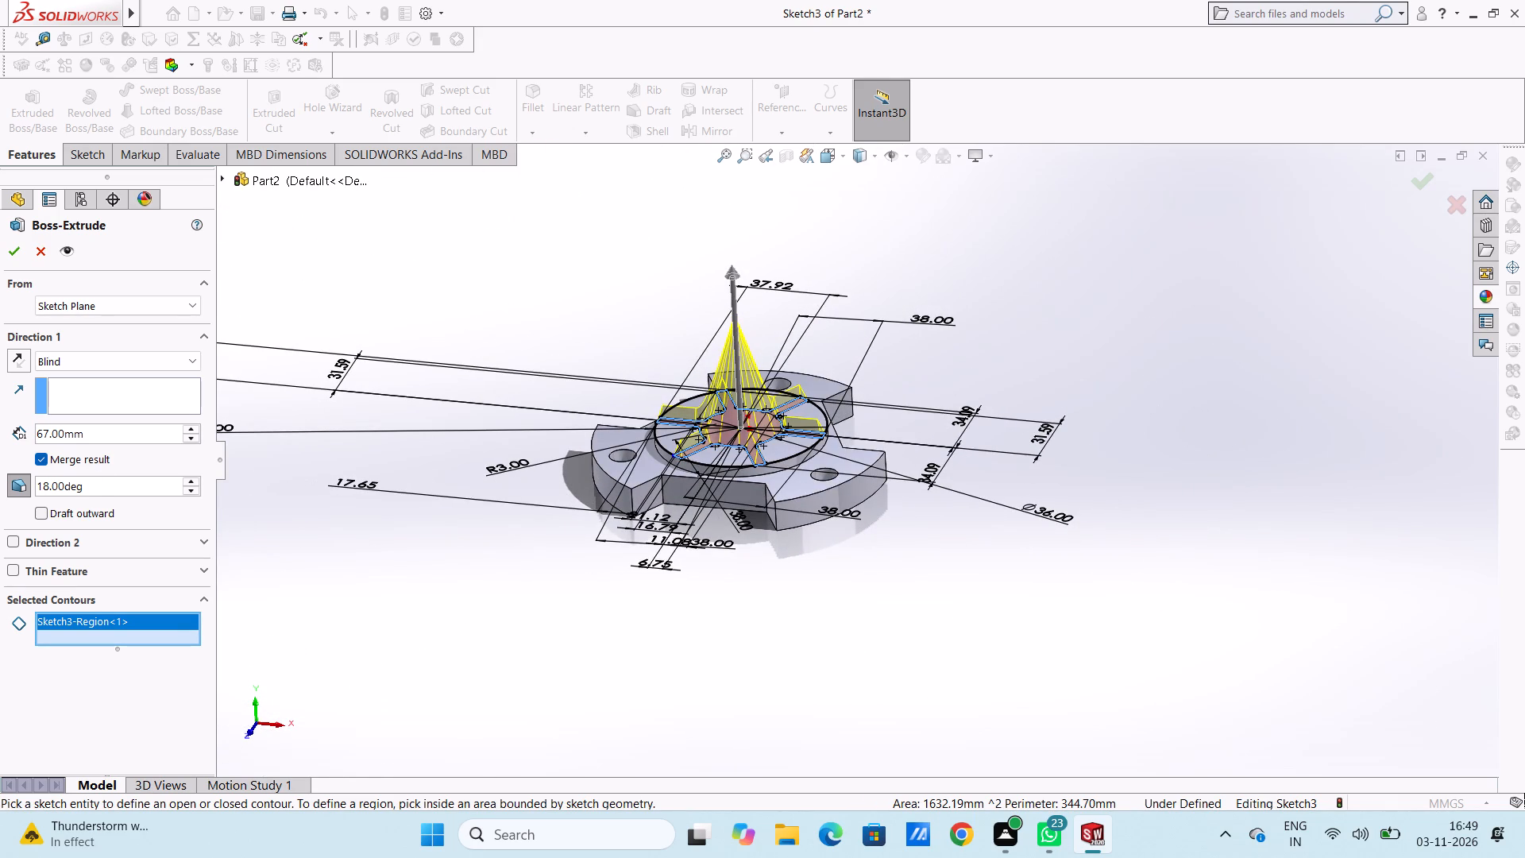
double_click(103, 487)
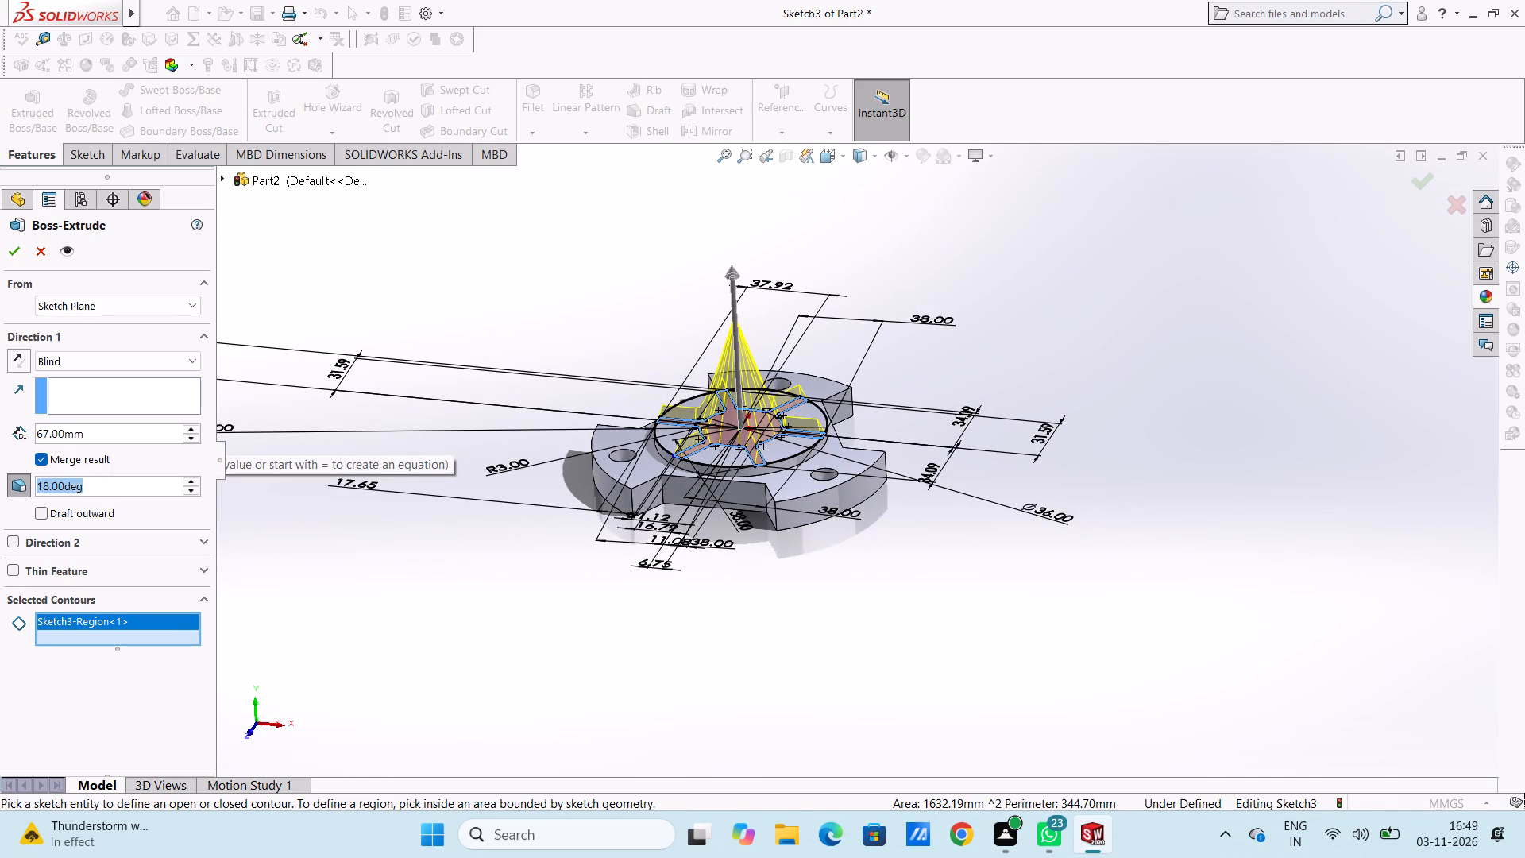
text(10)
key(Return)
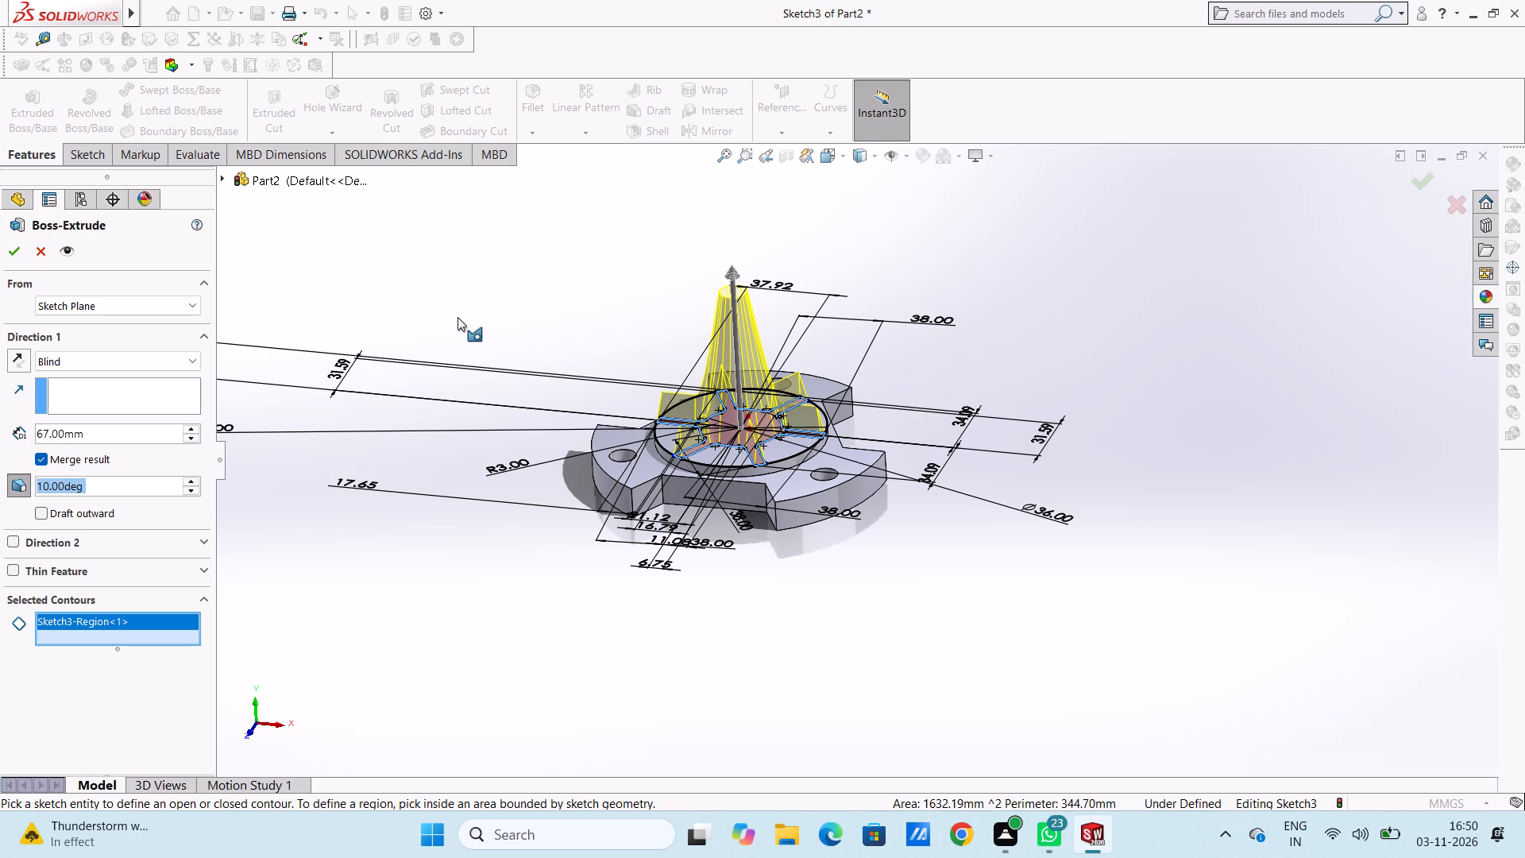
Set the blind depth of the six-armed boss extrusion to 50 mm.
double_click(164, 434)
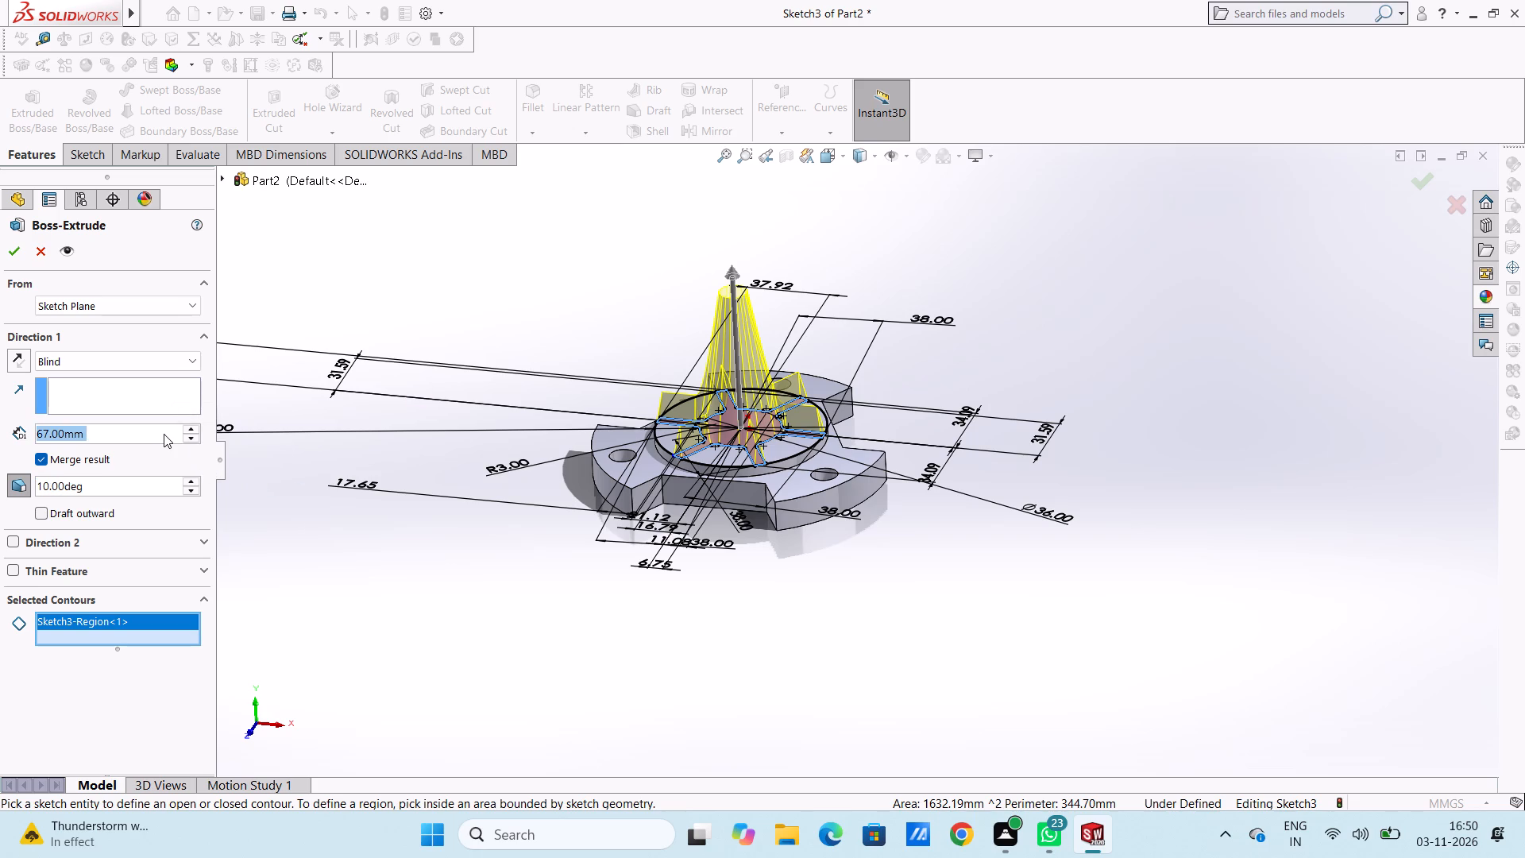
text(50)
key(Return)
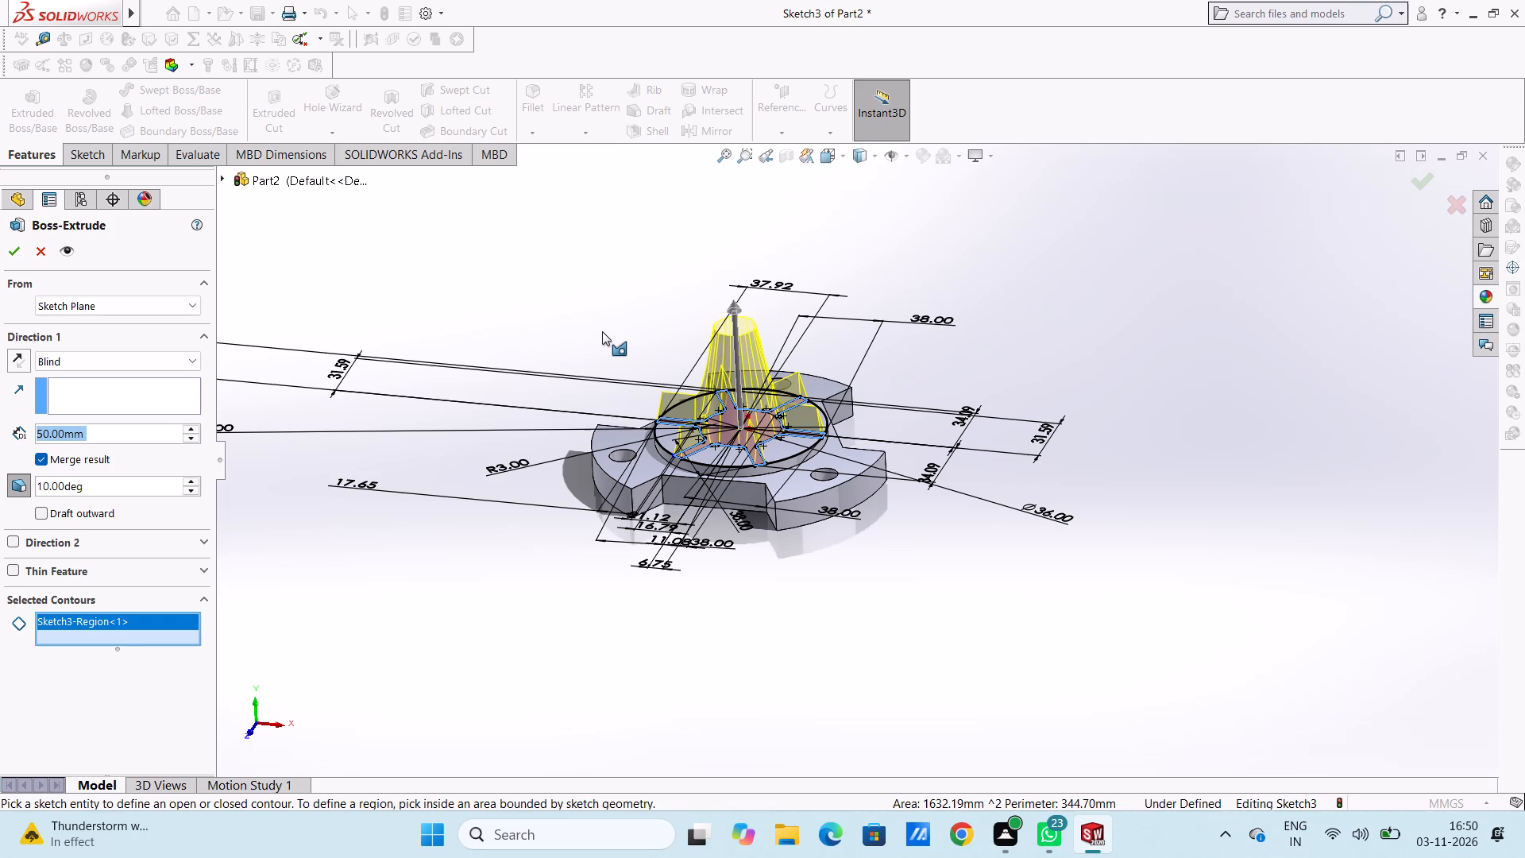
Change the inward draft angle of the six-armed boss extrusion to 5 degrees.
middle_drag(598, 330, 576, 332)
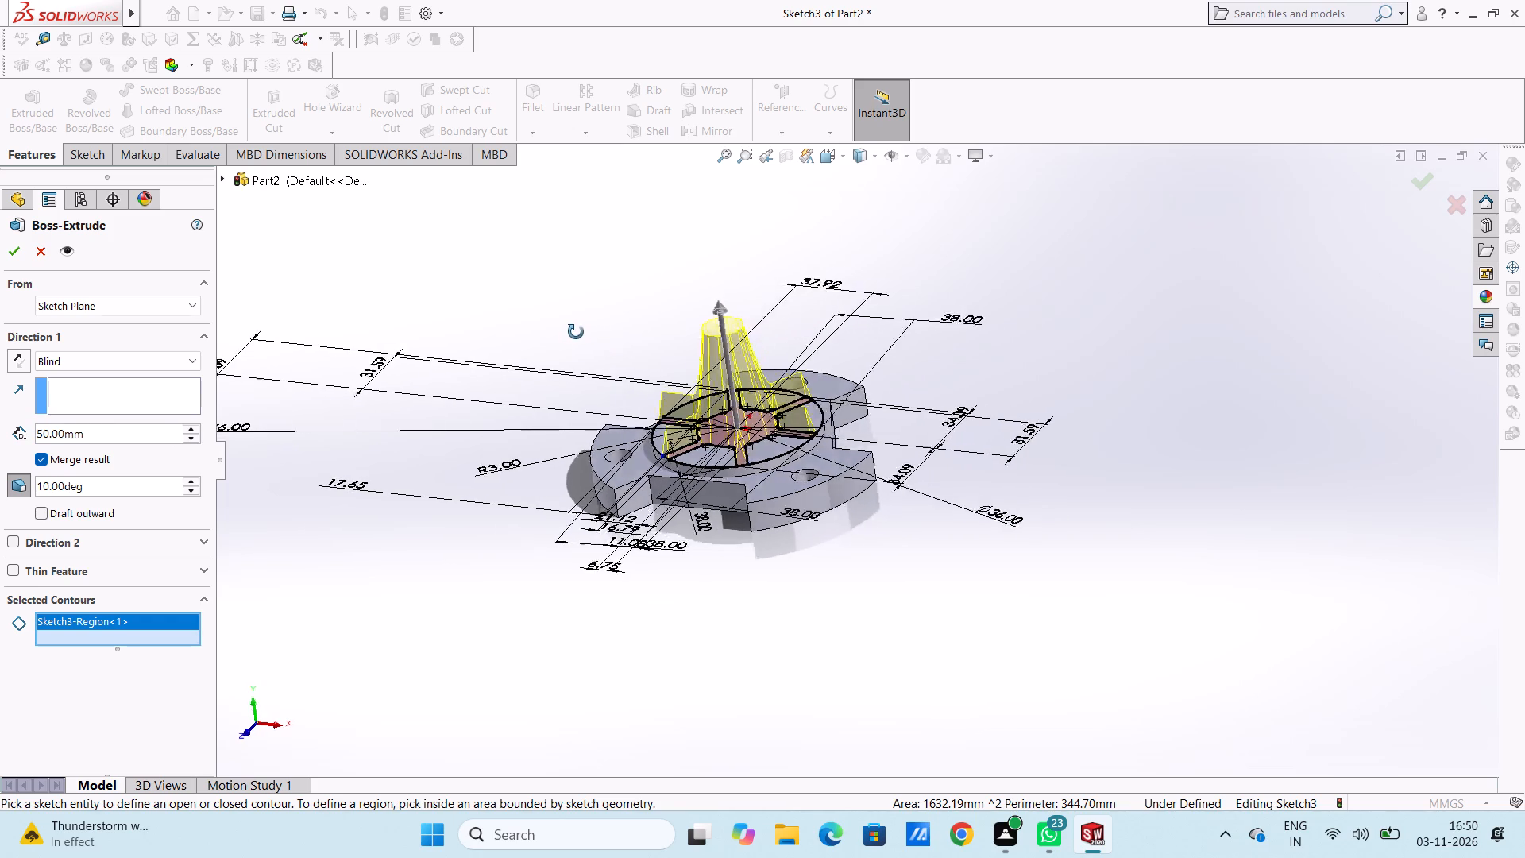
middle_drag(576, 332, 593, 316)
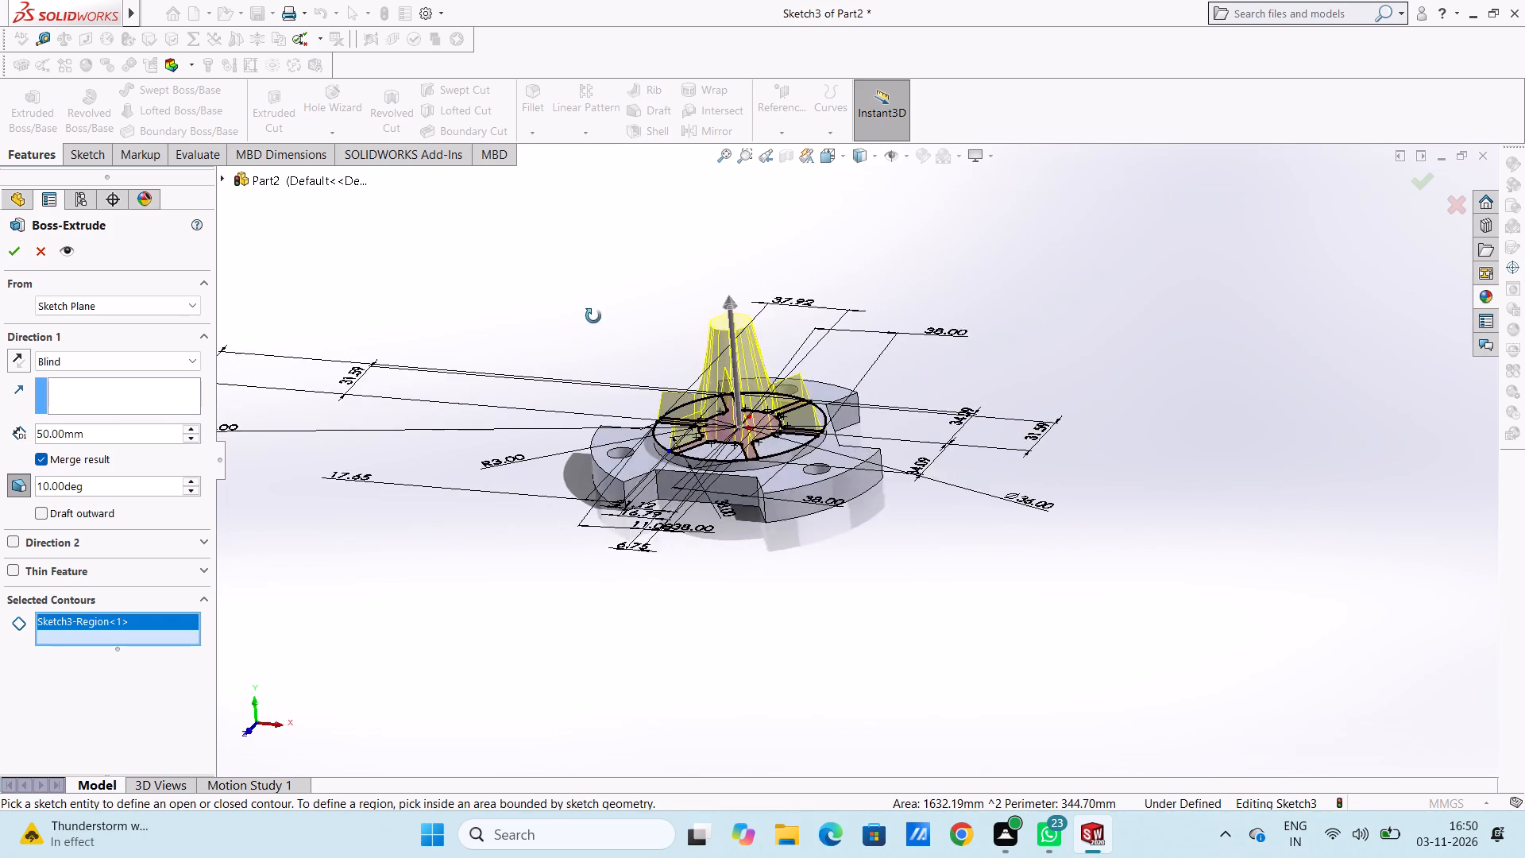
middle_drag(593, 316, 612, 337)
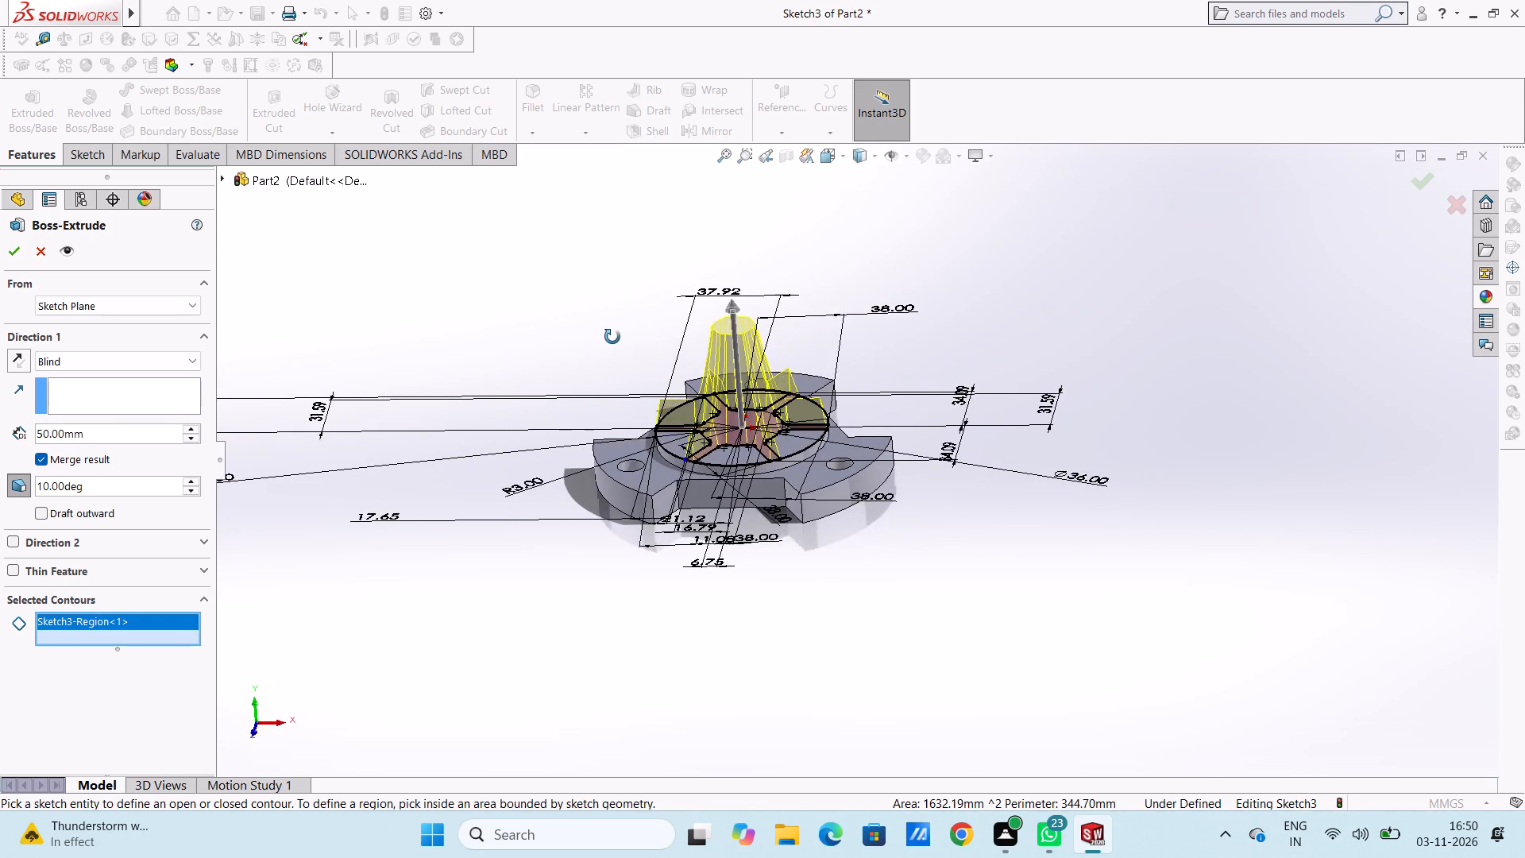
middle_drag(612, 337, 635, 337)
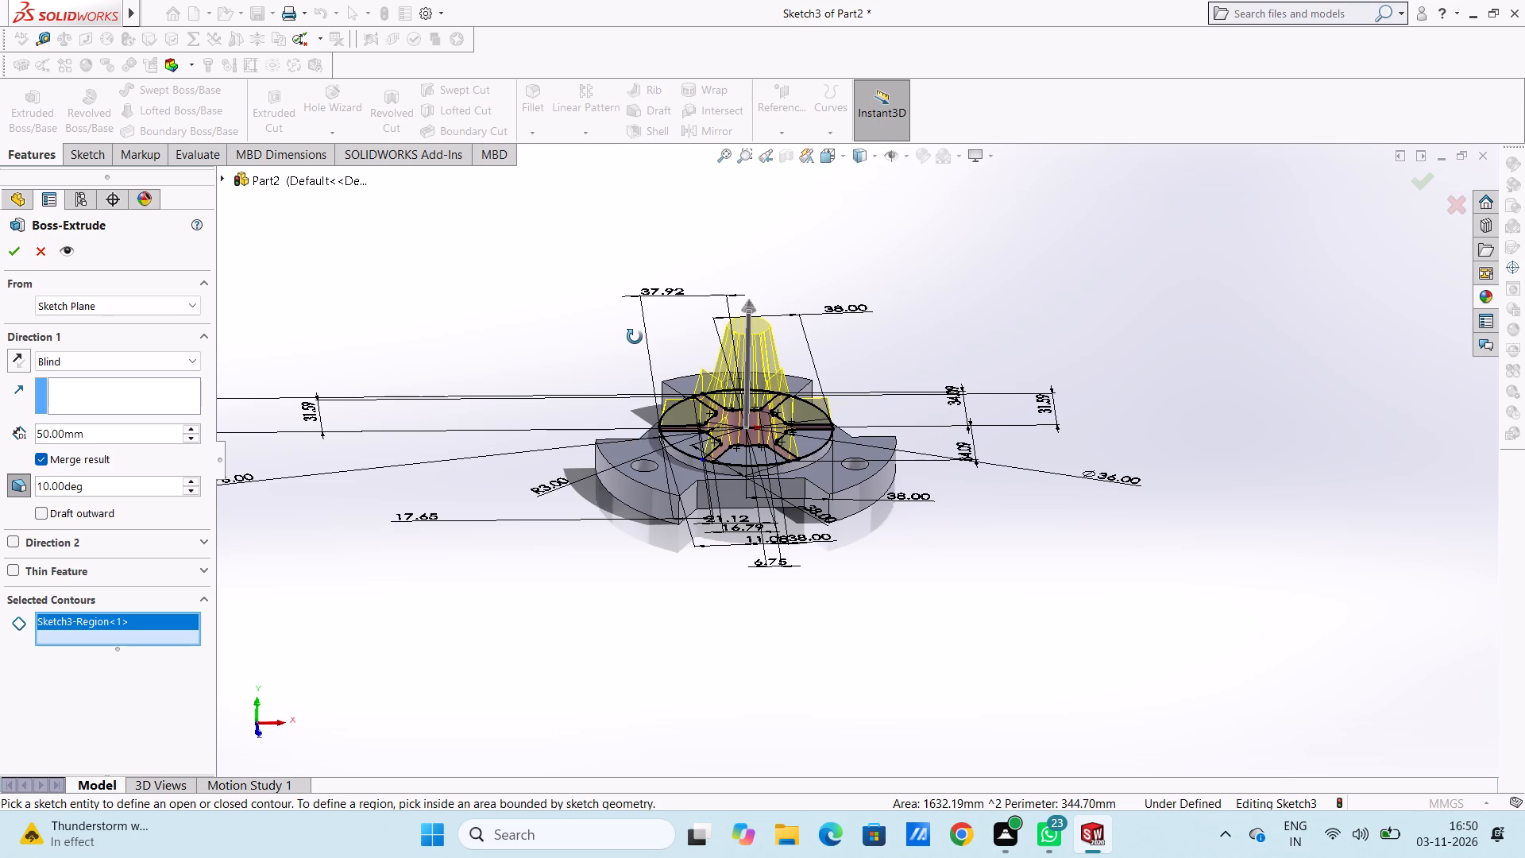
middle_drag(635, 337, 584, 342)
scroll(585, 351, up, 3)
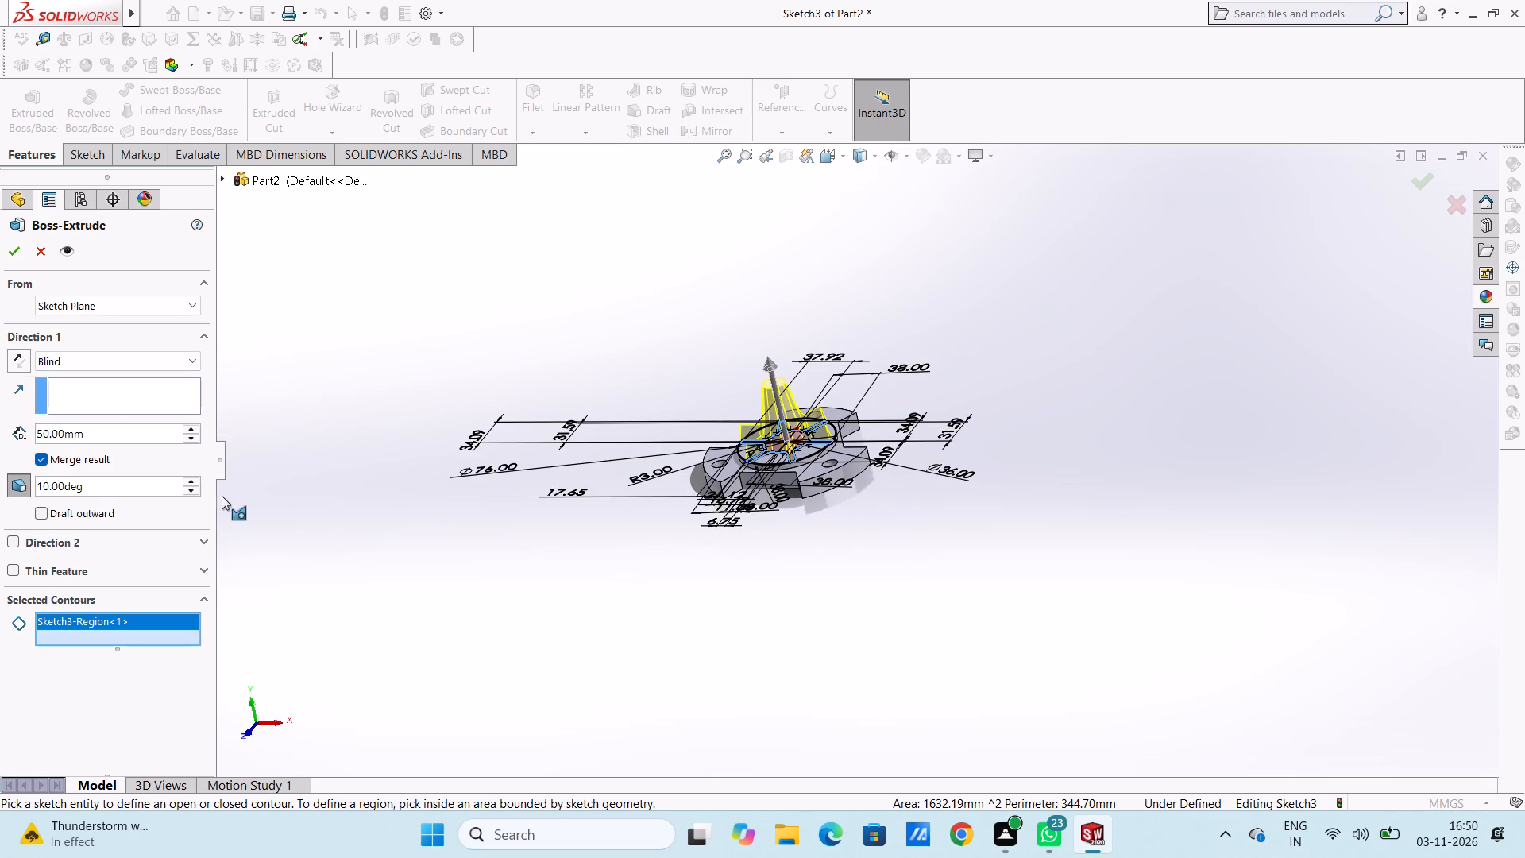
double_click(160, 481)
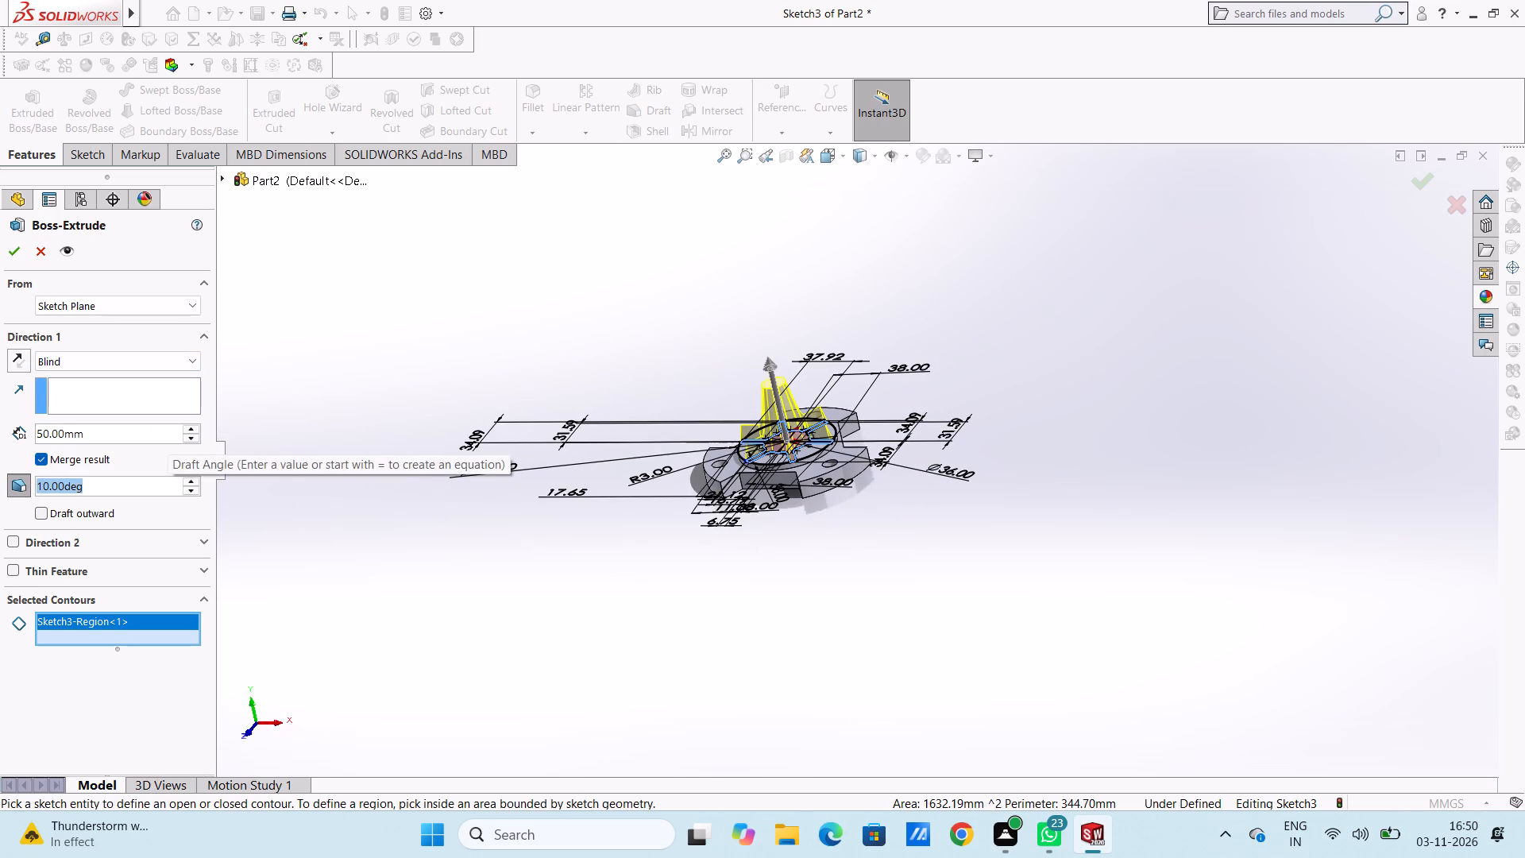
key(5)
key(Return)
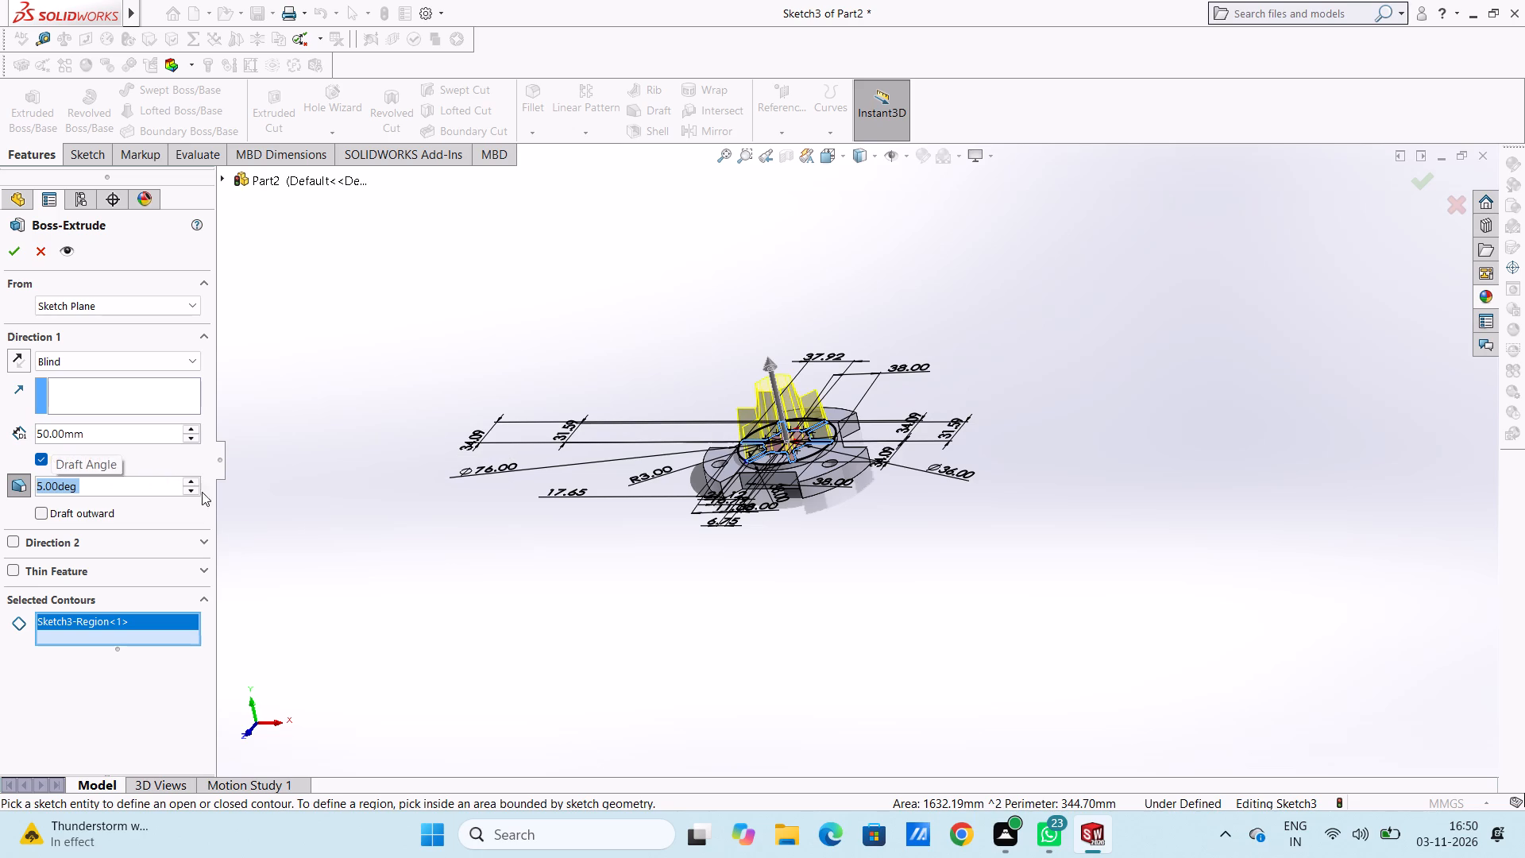
Examine the taper of the six arms and central core in the extrusion preview from several angles.
middle_drag(485, 649, 510, 557)
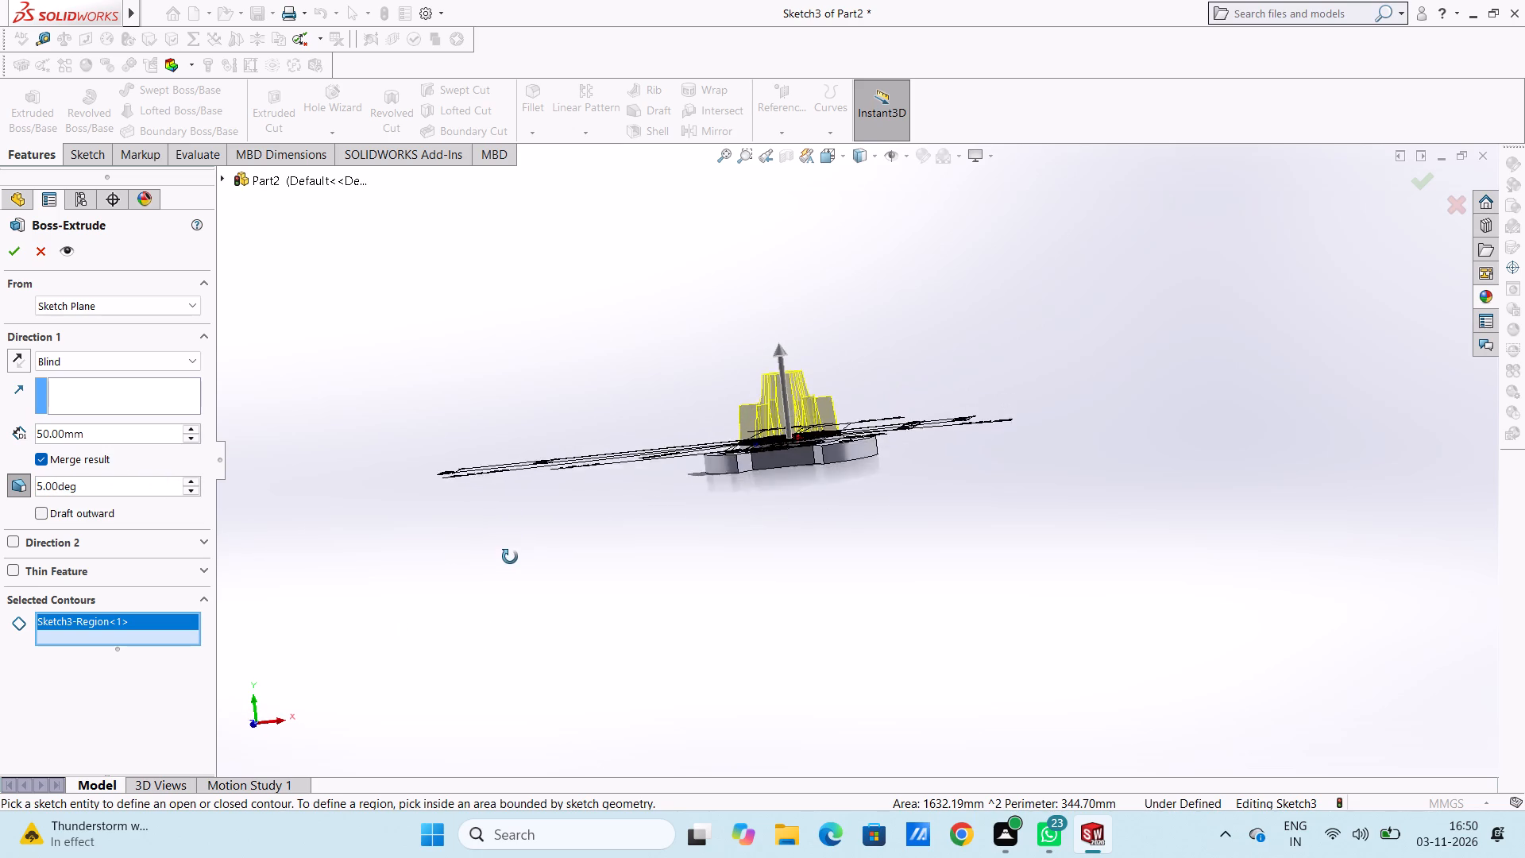
middle_drag(510, 557, 501, 593)
scroll(827, 350, down, 4)
middle_drag(899, 459, 933, 454)
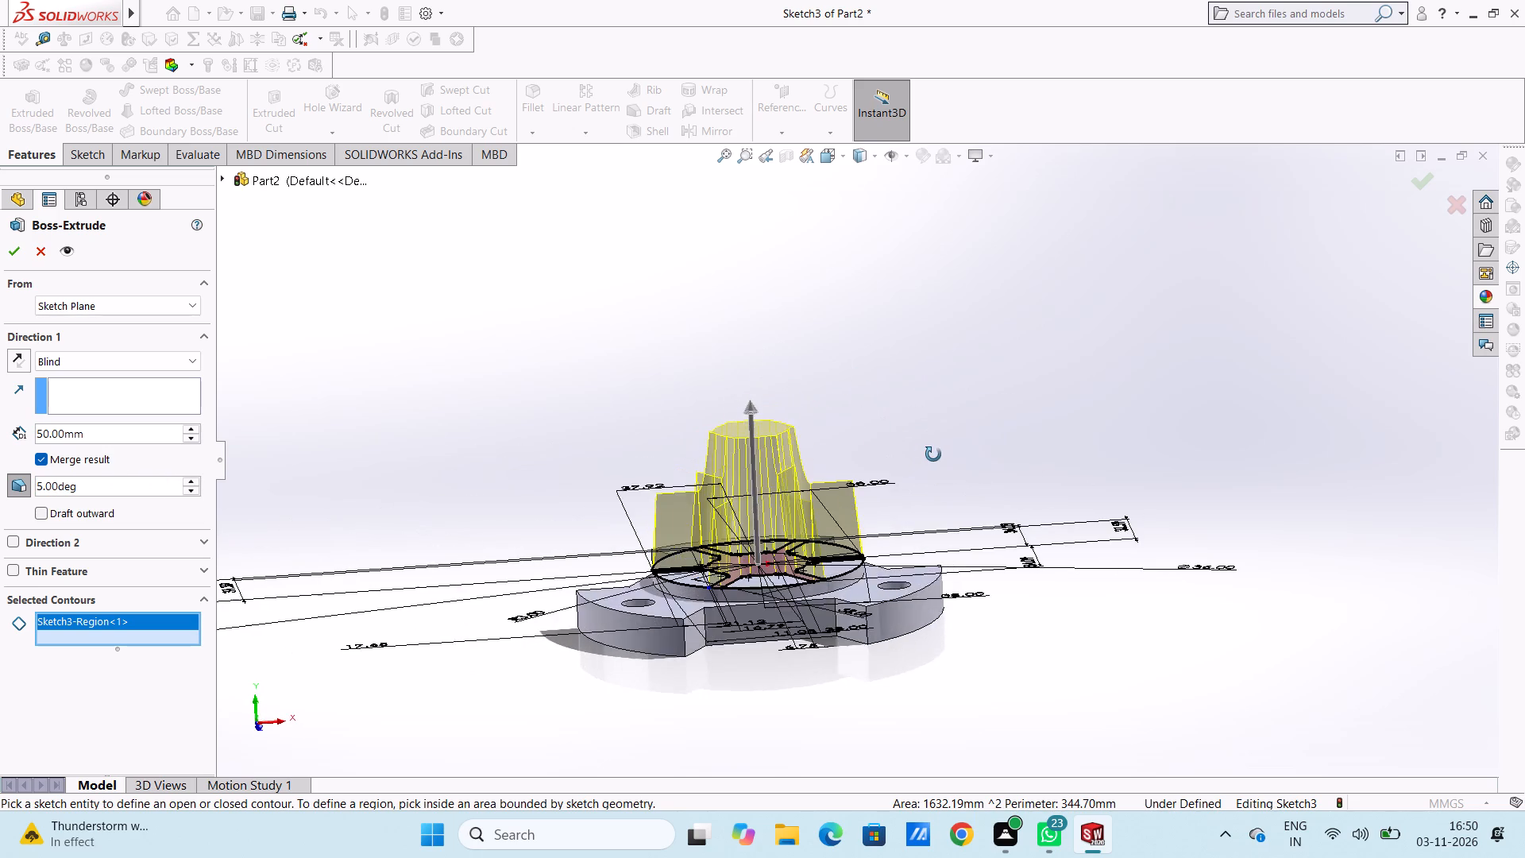
middle_drag(933, 454, 885, 443)
scroll(883, 446, down, 3)
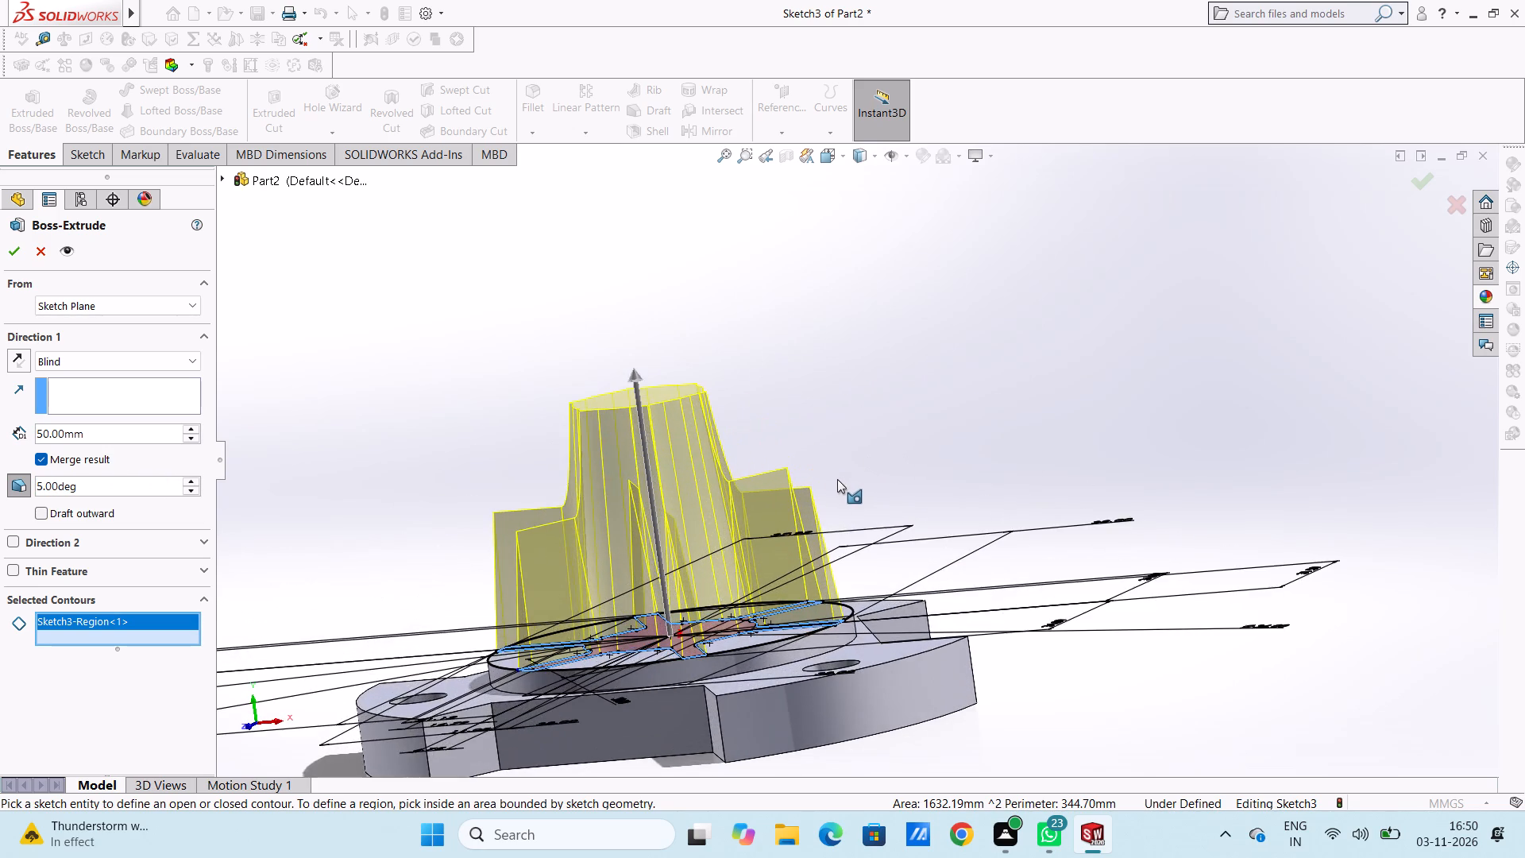
scroll(837, 479, up, 4)
middle_drag(594, 449, 564, 493)
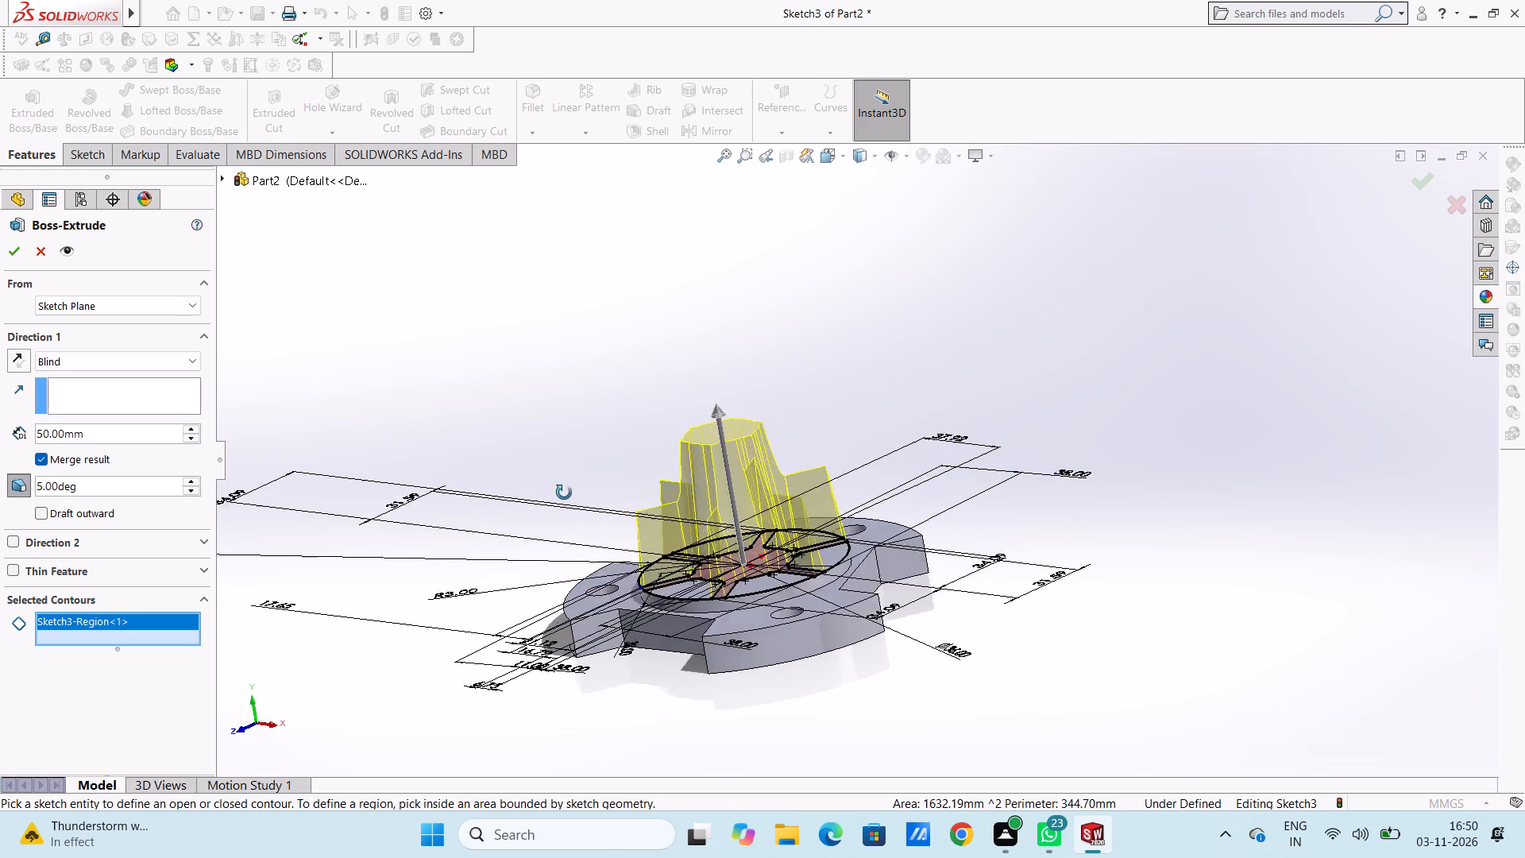
middle_drag(564, 493, 558, 492)
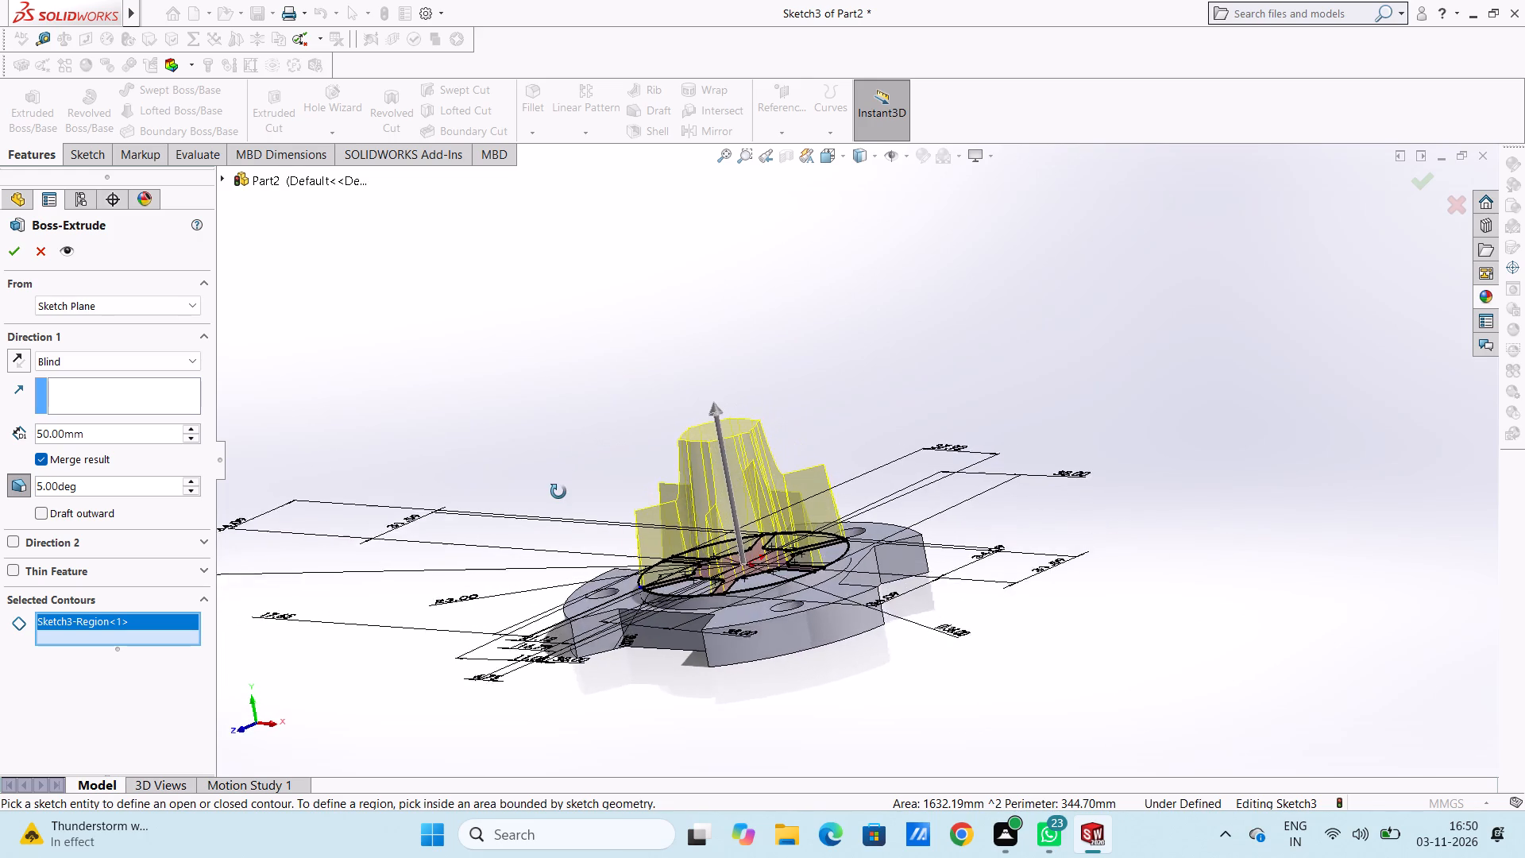
middle_drag(558, 492, 552, 476)
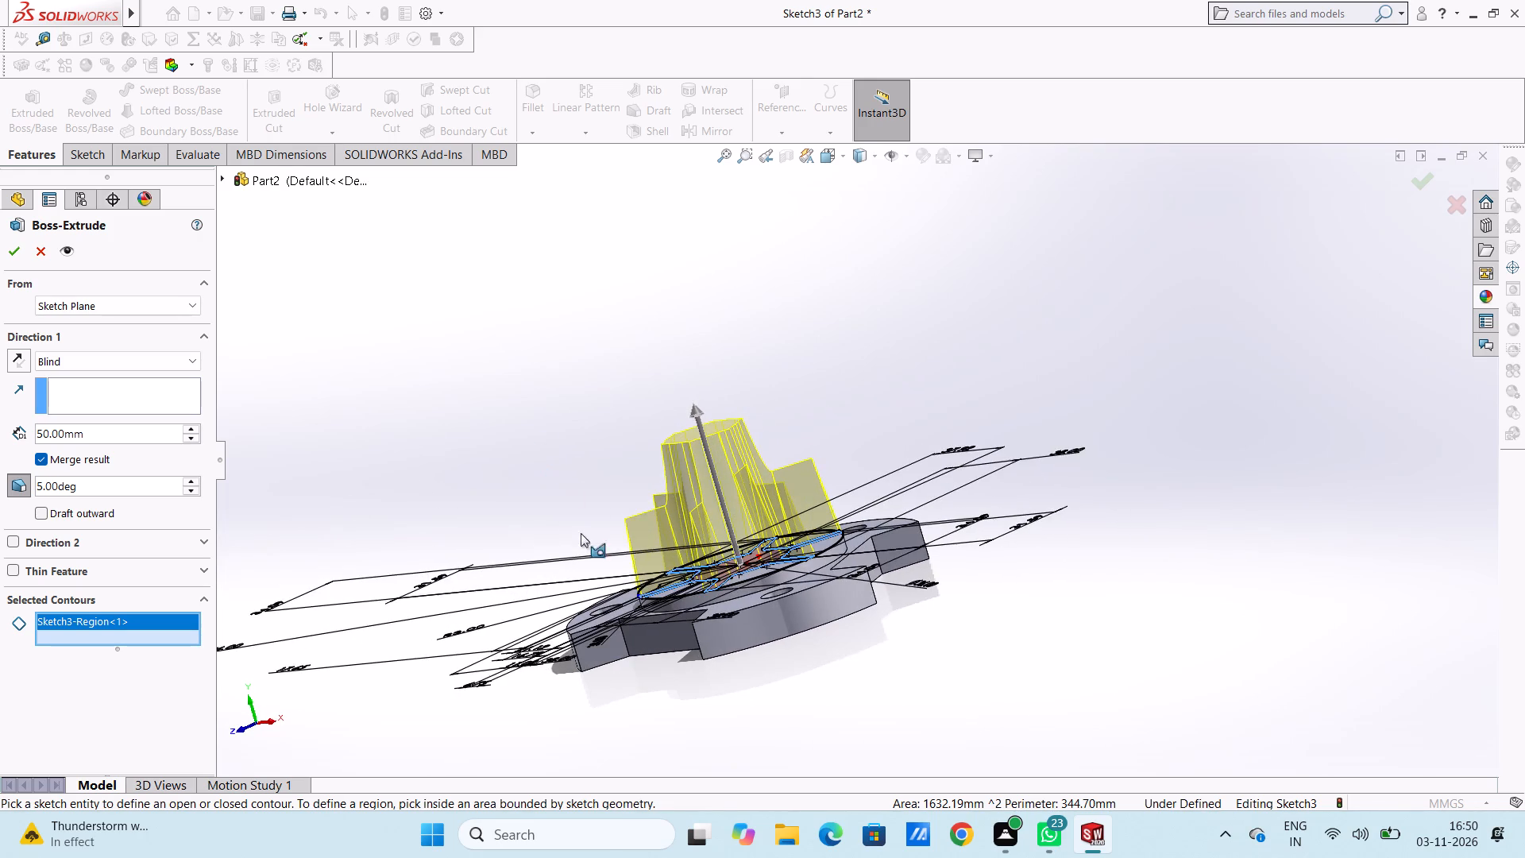
scroll(678, 617, down, 3)
middle_drag(732, 604, 739, 604)
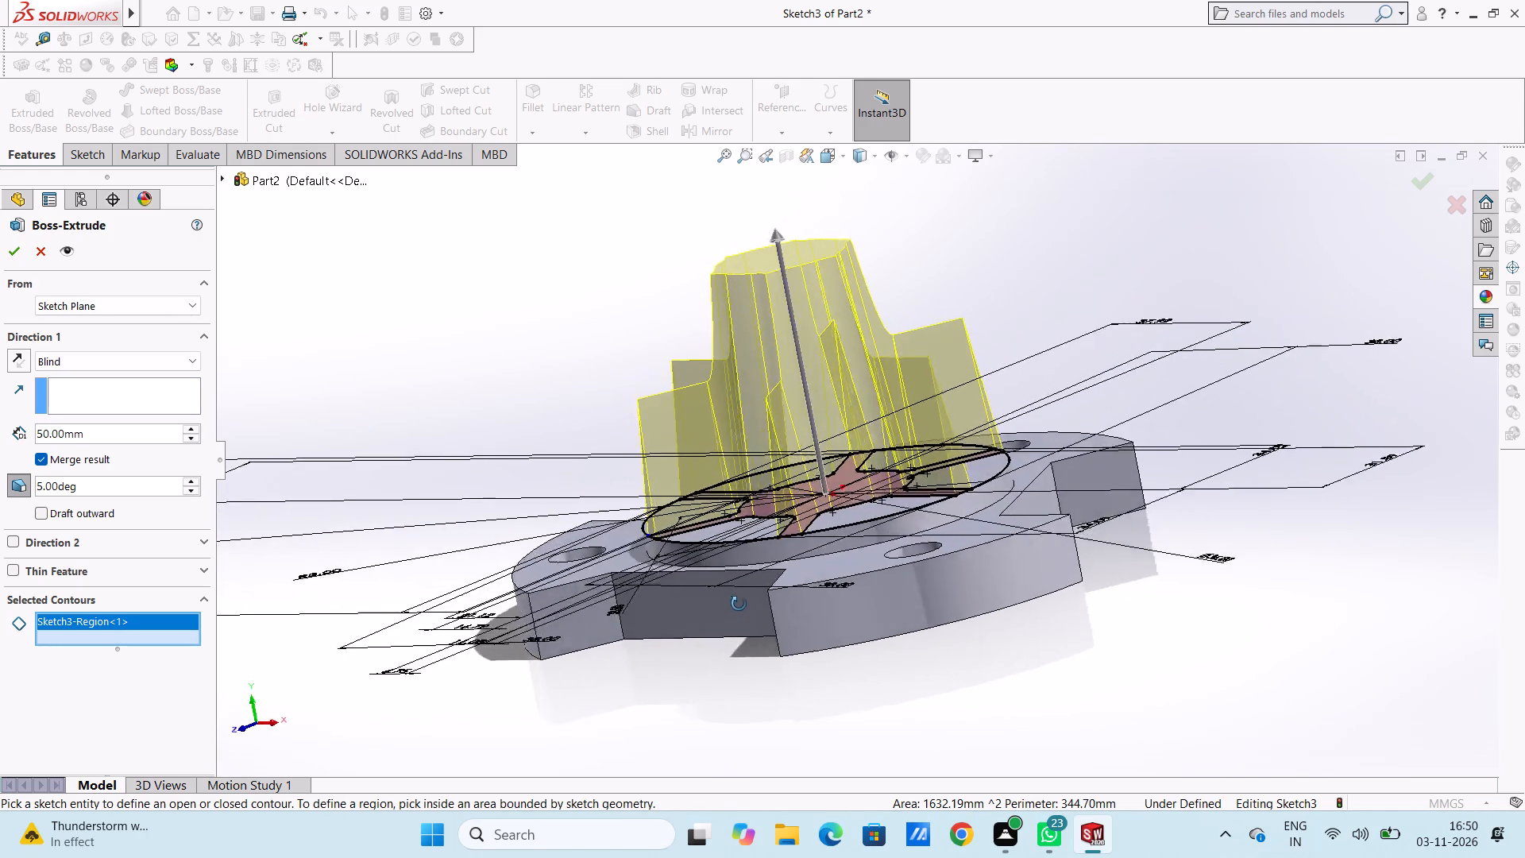
middle_drag(739, 604, 716, 606)
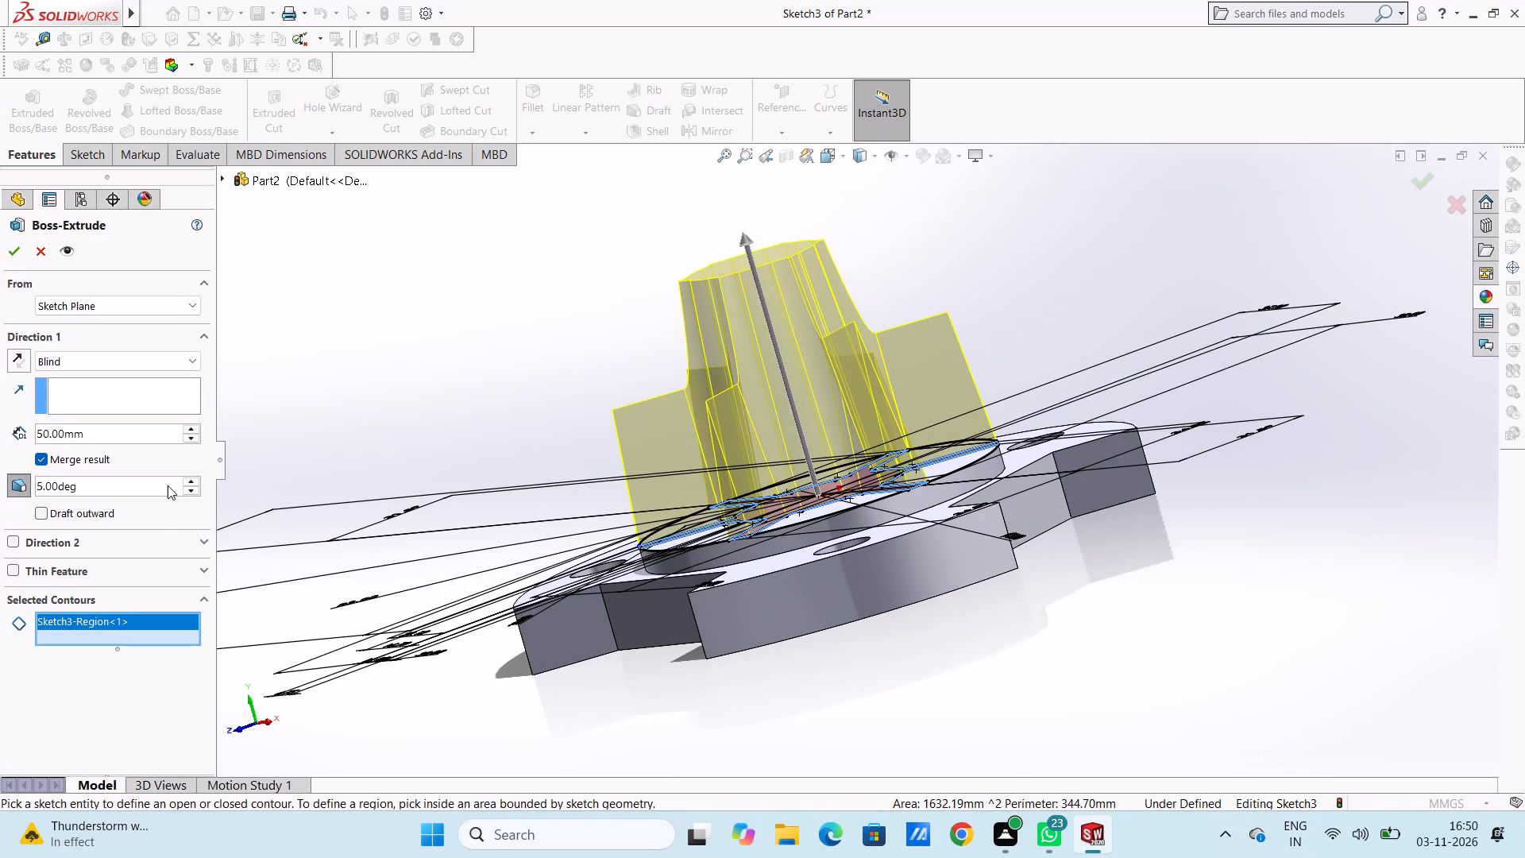
Set the inward draft angle to 1 degree and complete the six-armed boss extrusion.
double_click(122, 479)
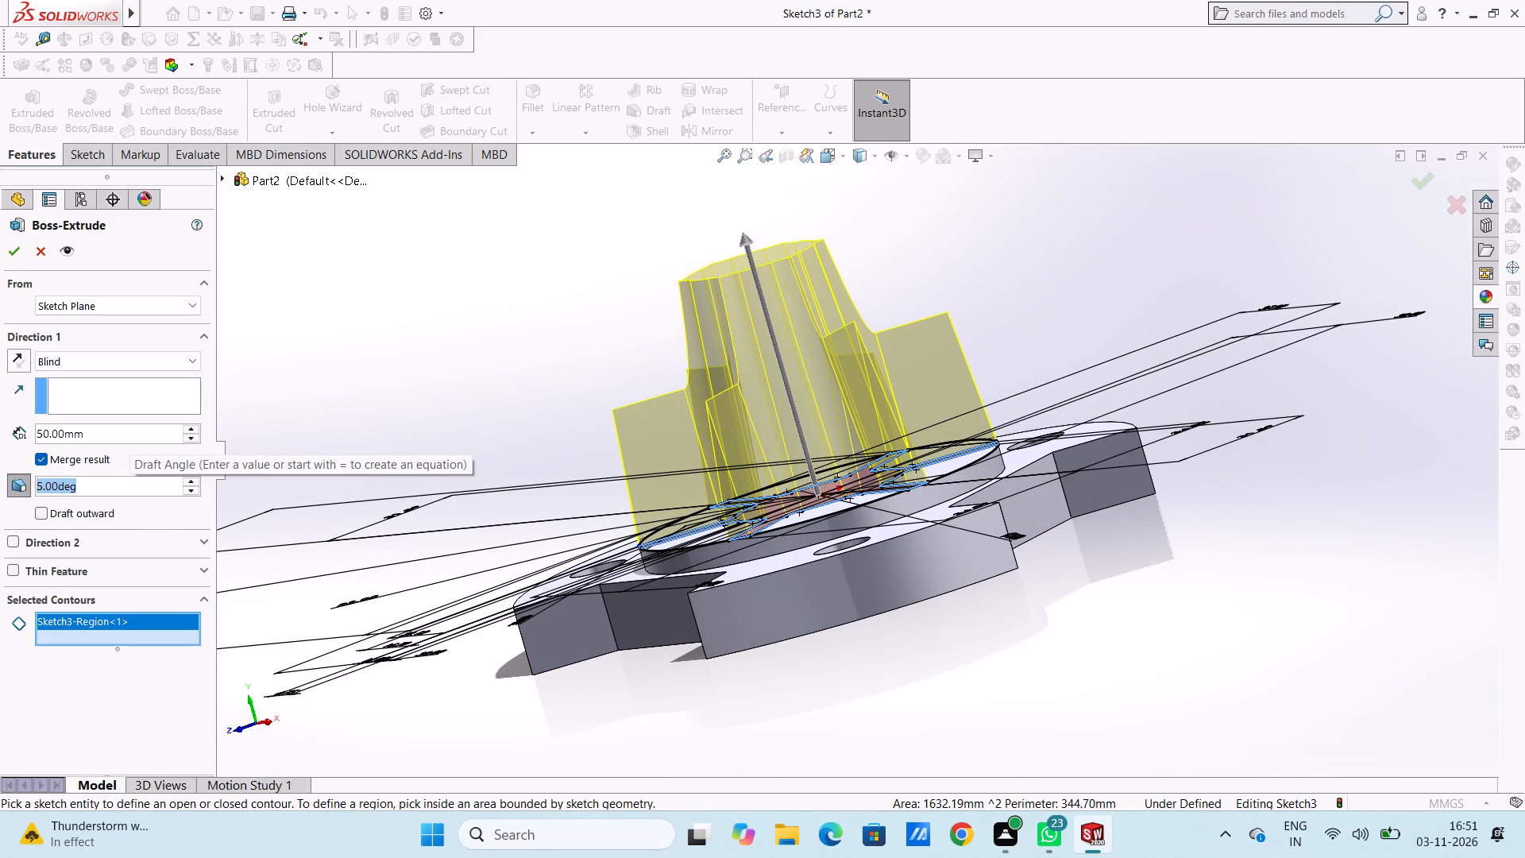
key(1)
key(Return)
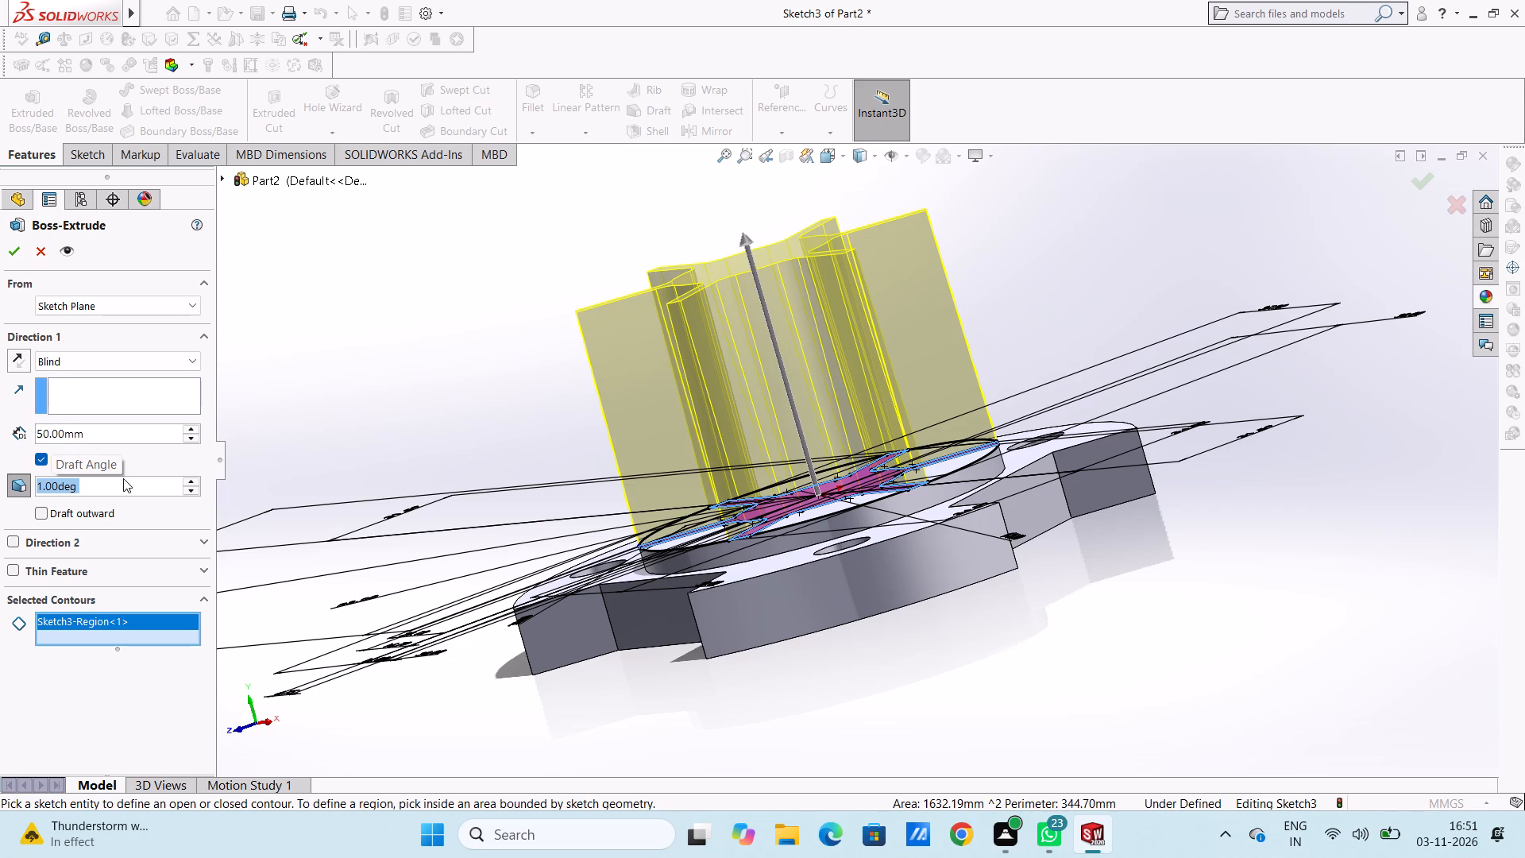
middle_drag(492, 354, 496, 351)
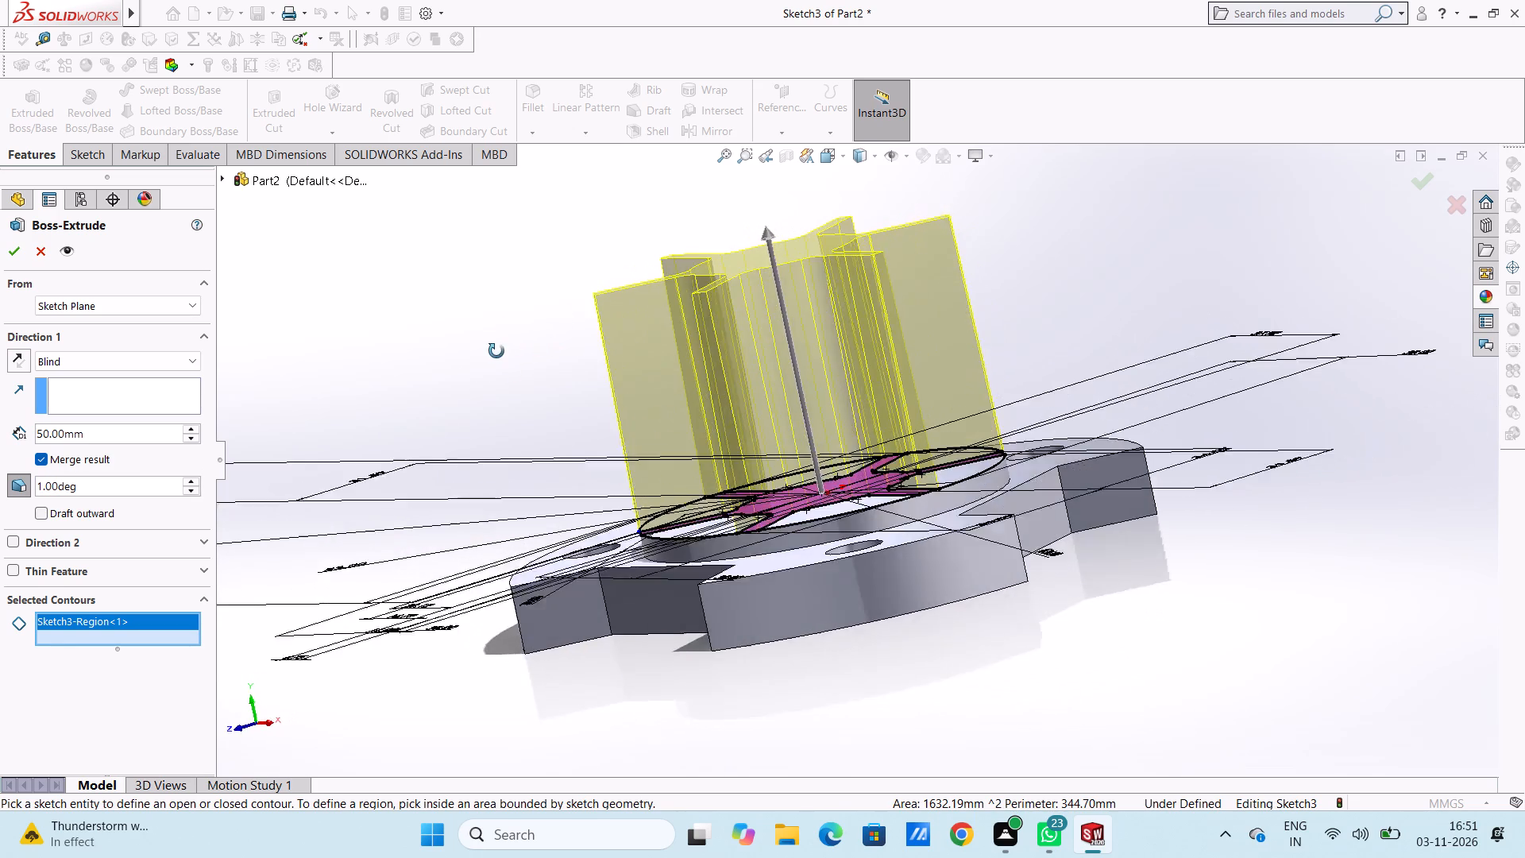
middle_drag(496, 351, 535, 346)
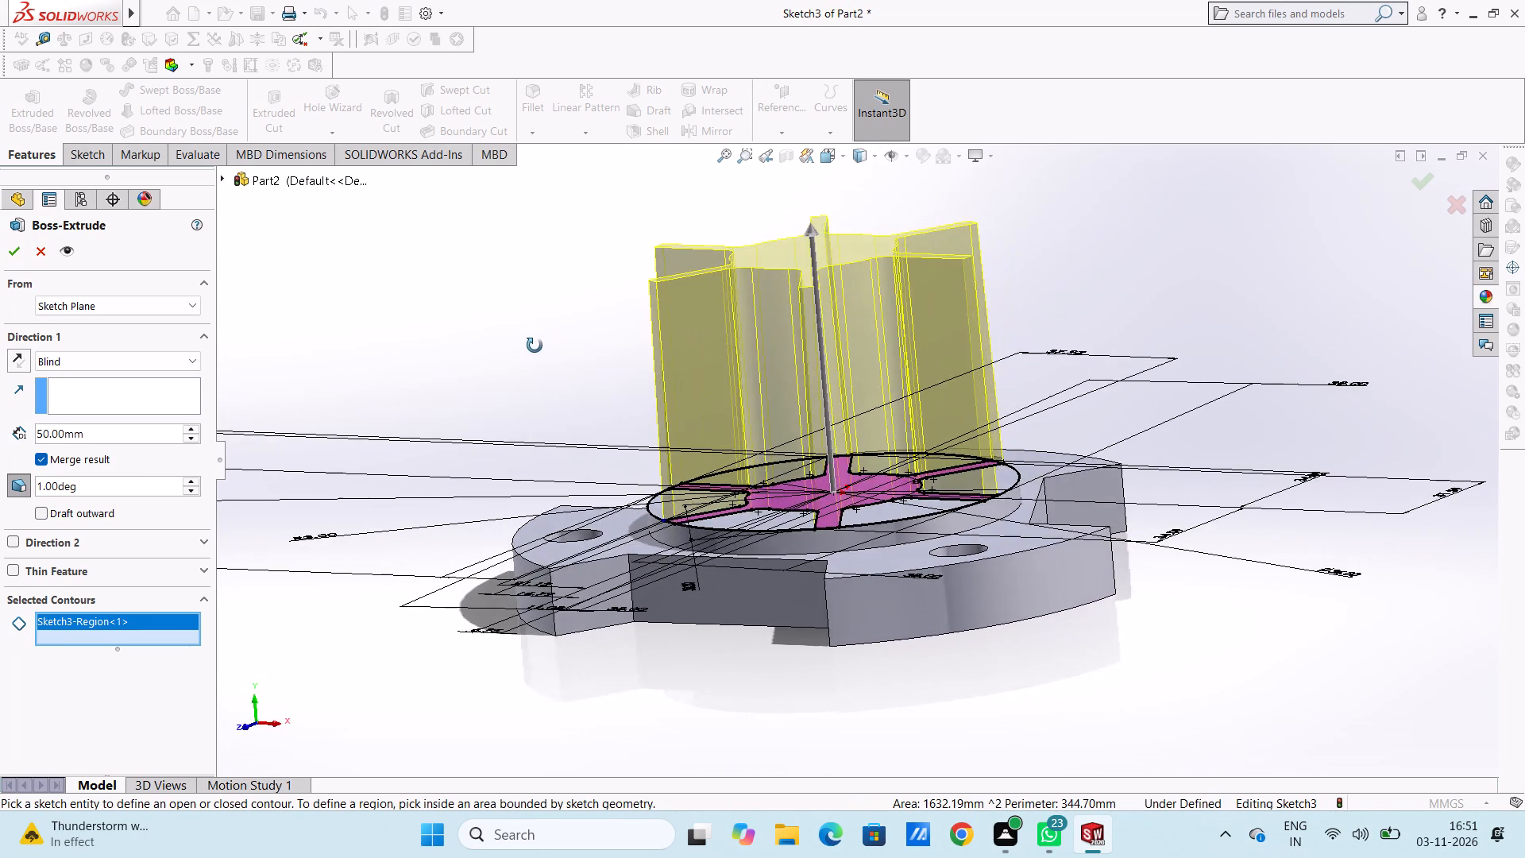
middle_drag(535, 346, 550, 330)
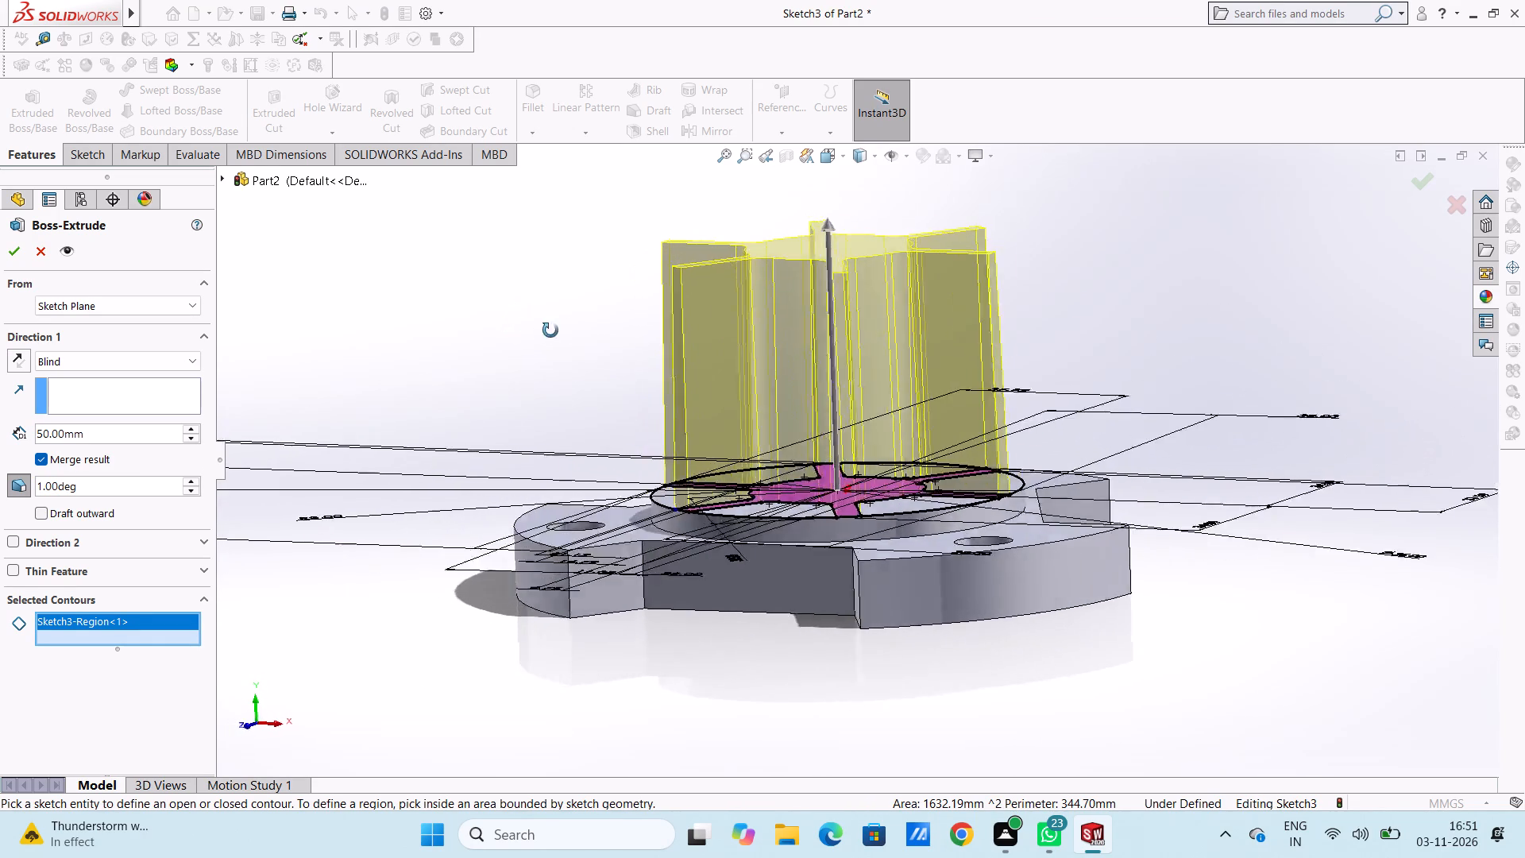
middle_drag(550, 330, 546, 340)
click(12, 248)
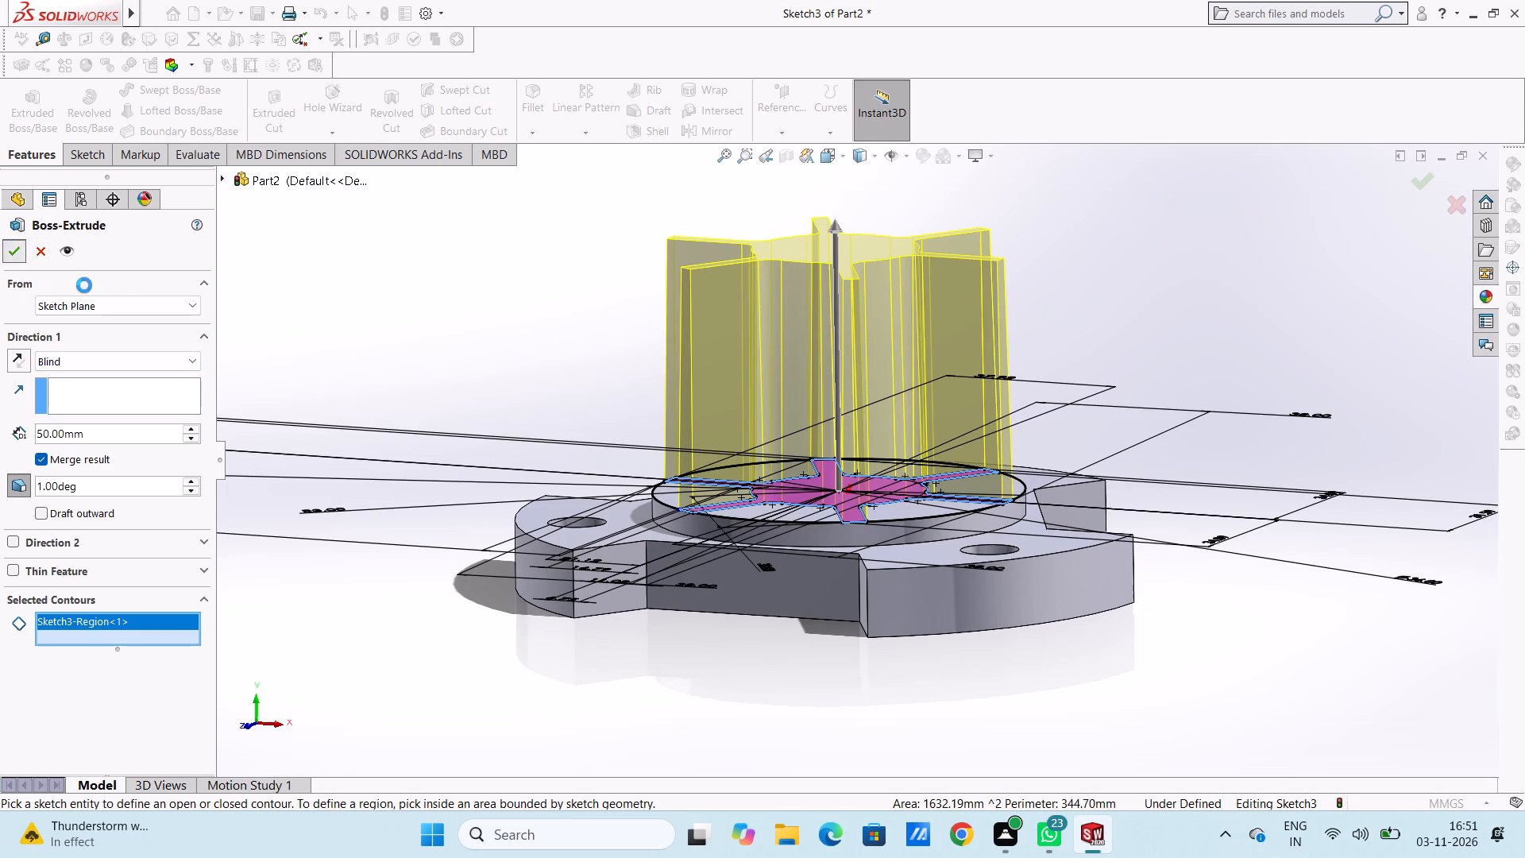
Inspect the finished six-armed extrusion on the flange from the side, above and below.
click(407, 315)
scroll(414, 319, up, 4)
middle_drag(506, 348, 606, 488)
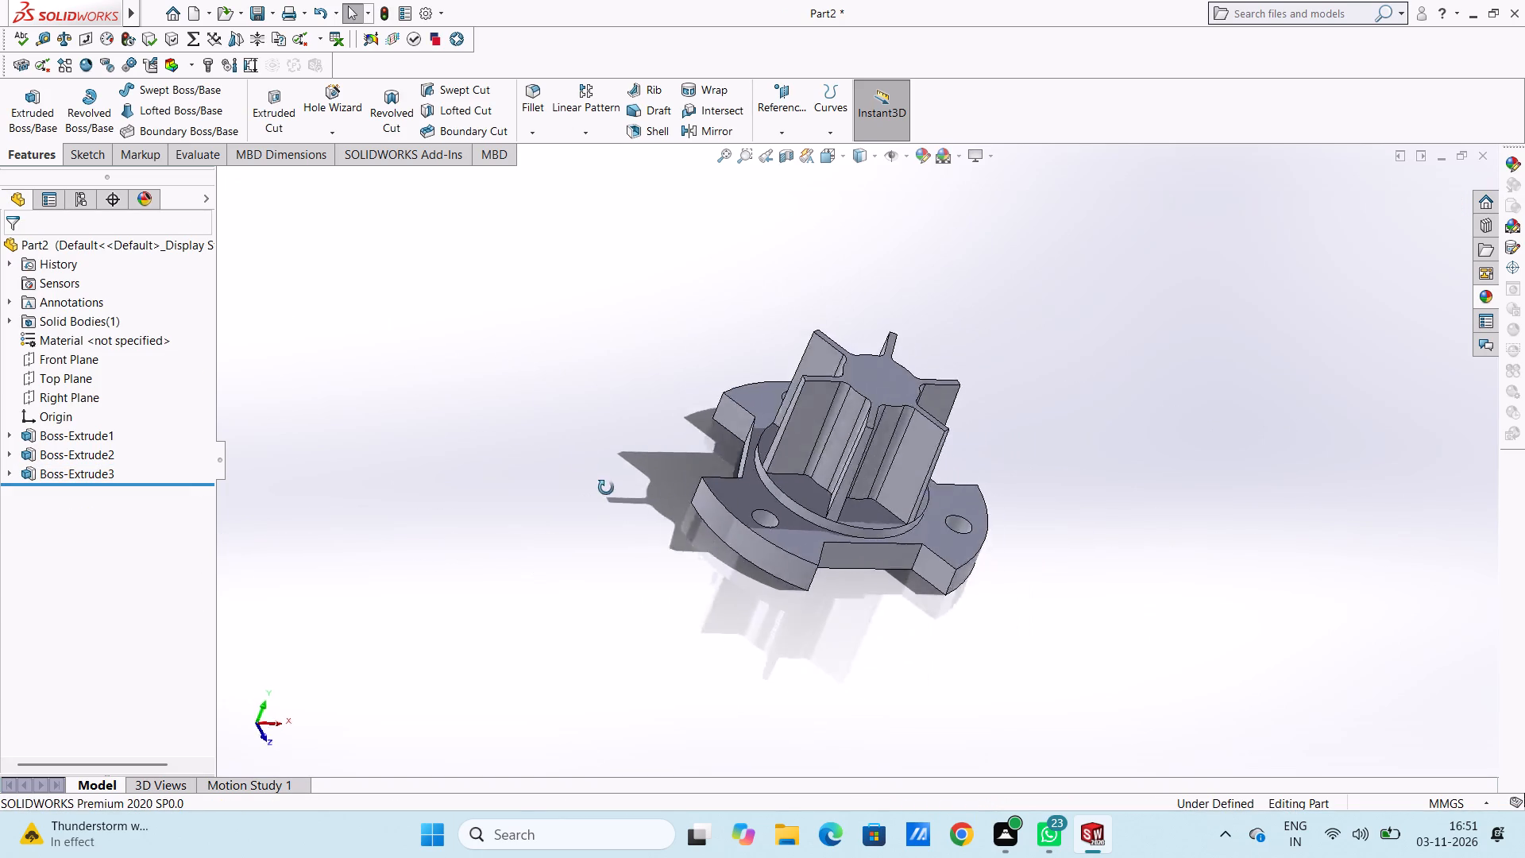
middle_drag(606, 488, 648, 412)
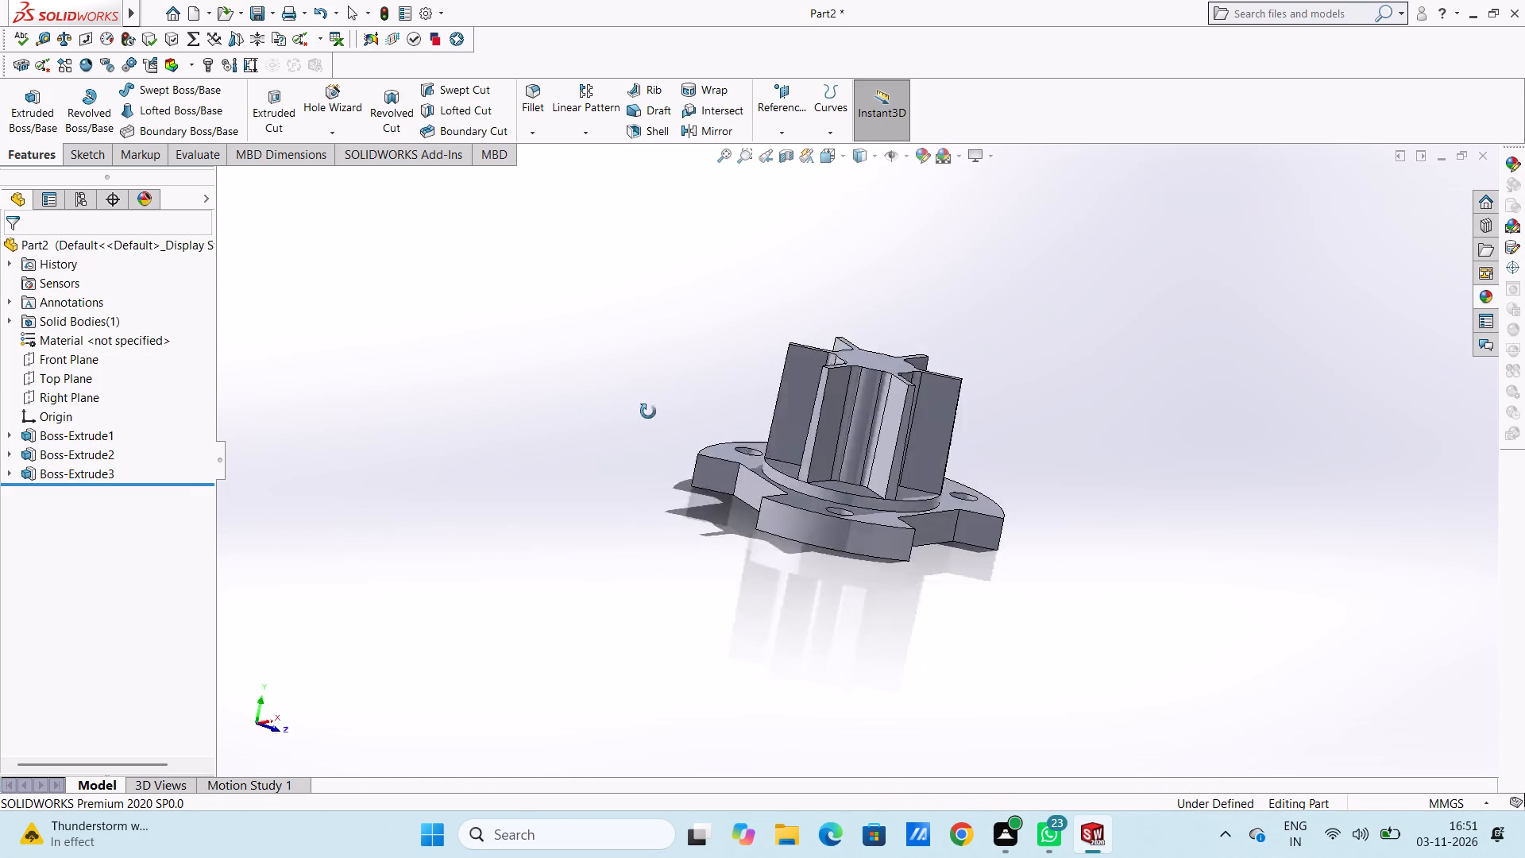
middle_drag(648, 412, 698, 568)
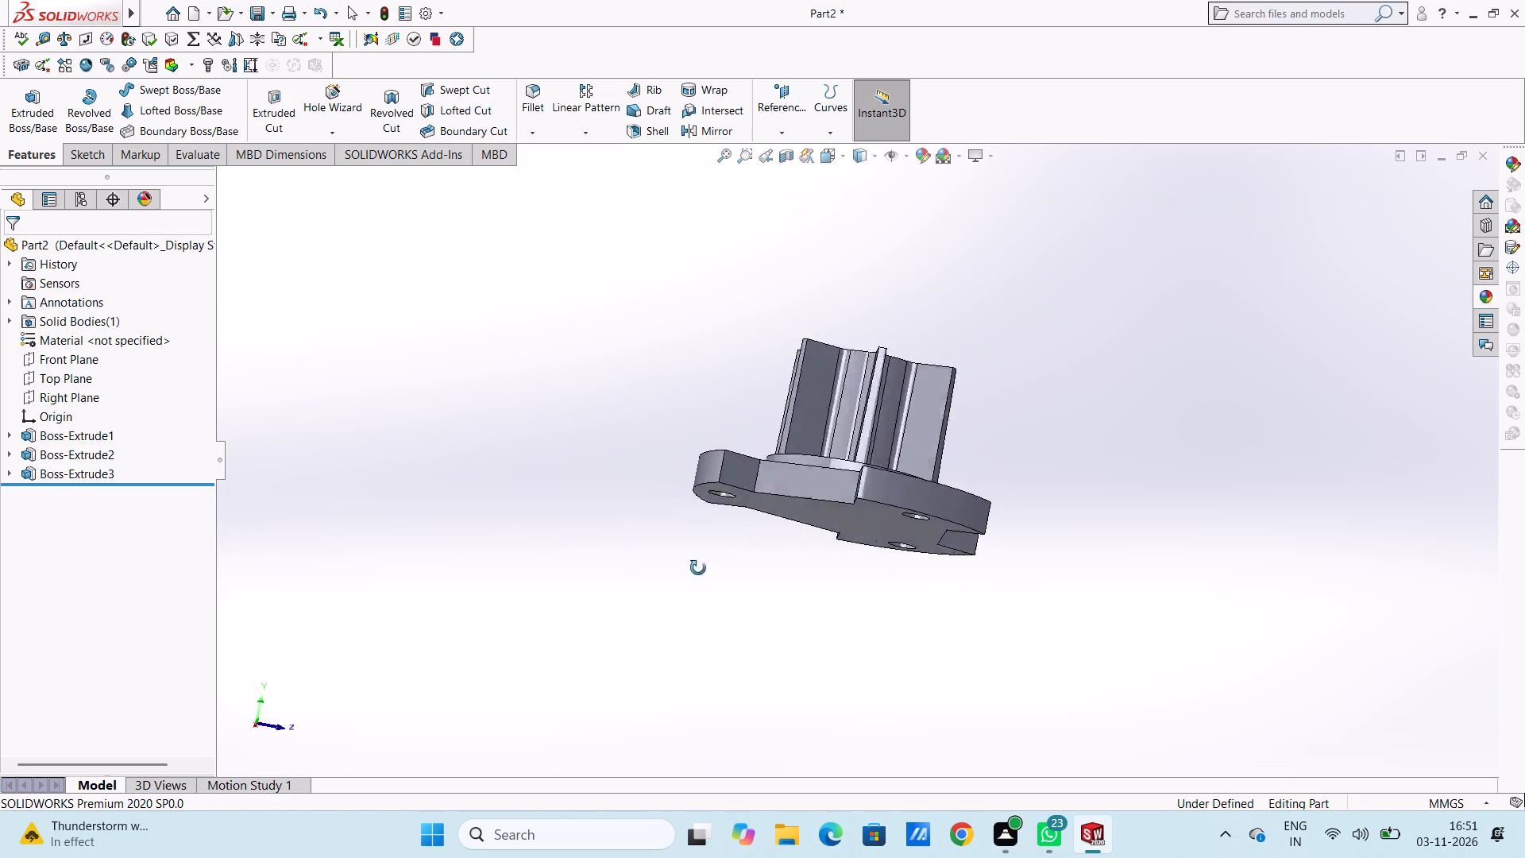
middle_drag(698, 568, 755, 638)
scroll(753, 609, up, 1)
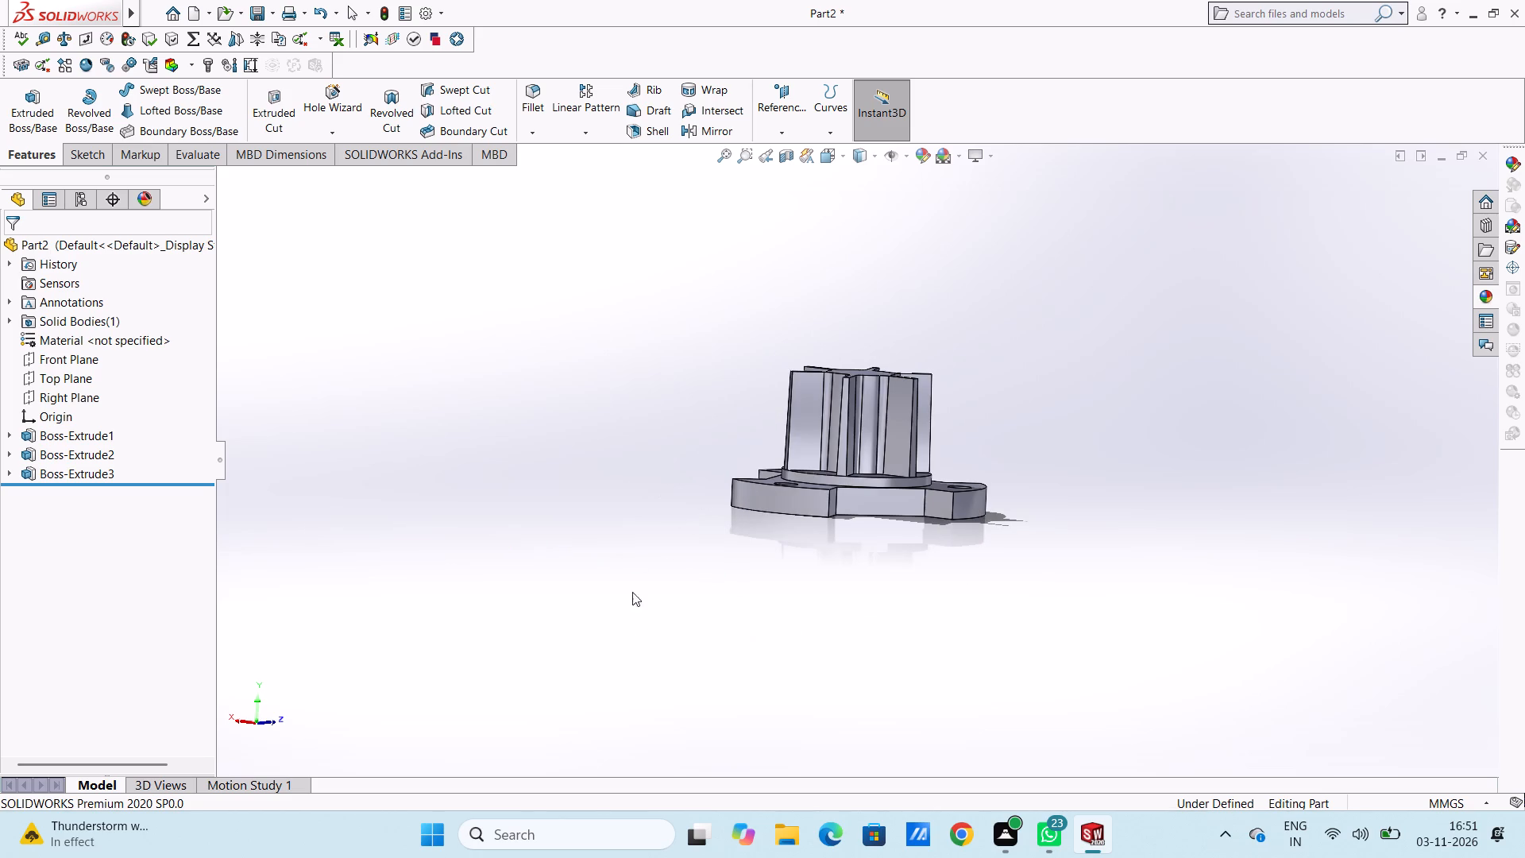
middle_drag(964, 473, 1010, 458)
scroll(985, 451, down, 1)
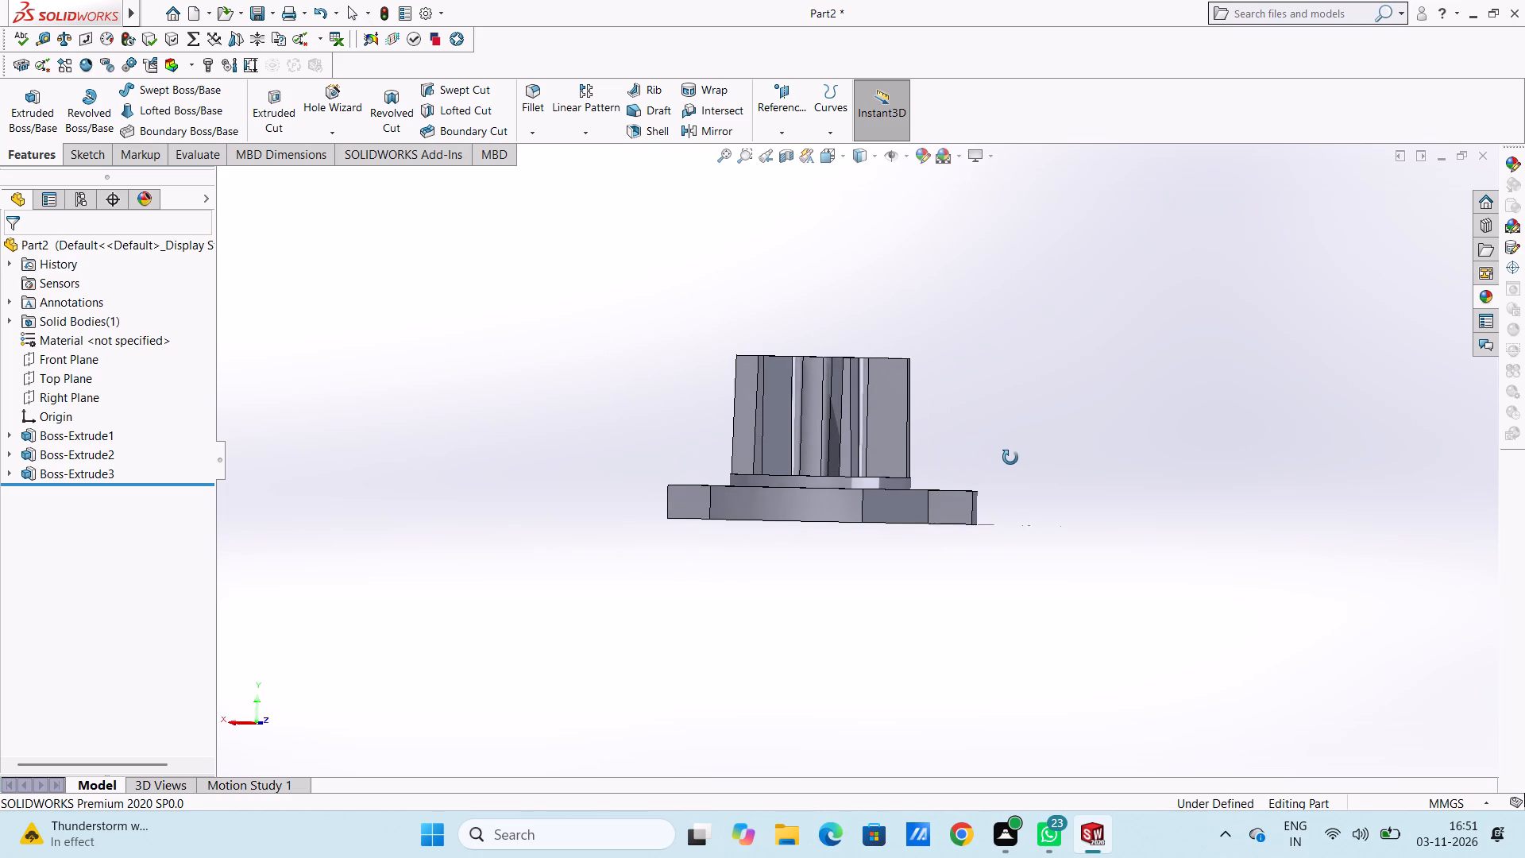
middle_drag(1010, 458, 1044, 478)
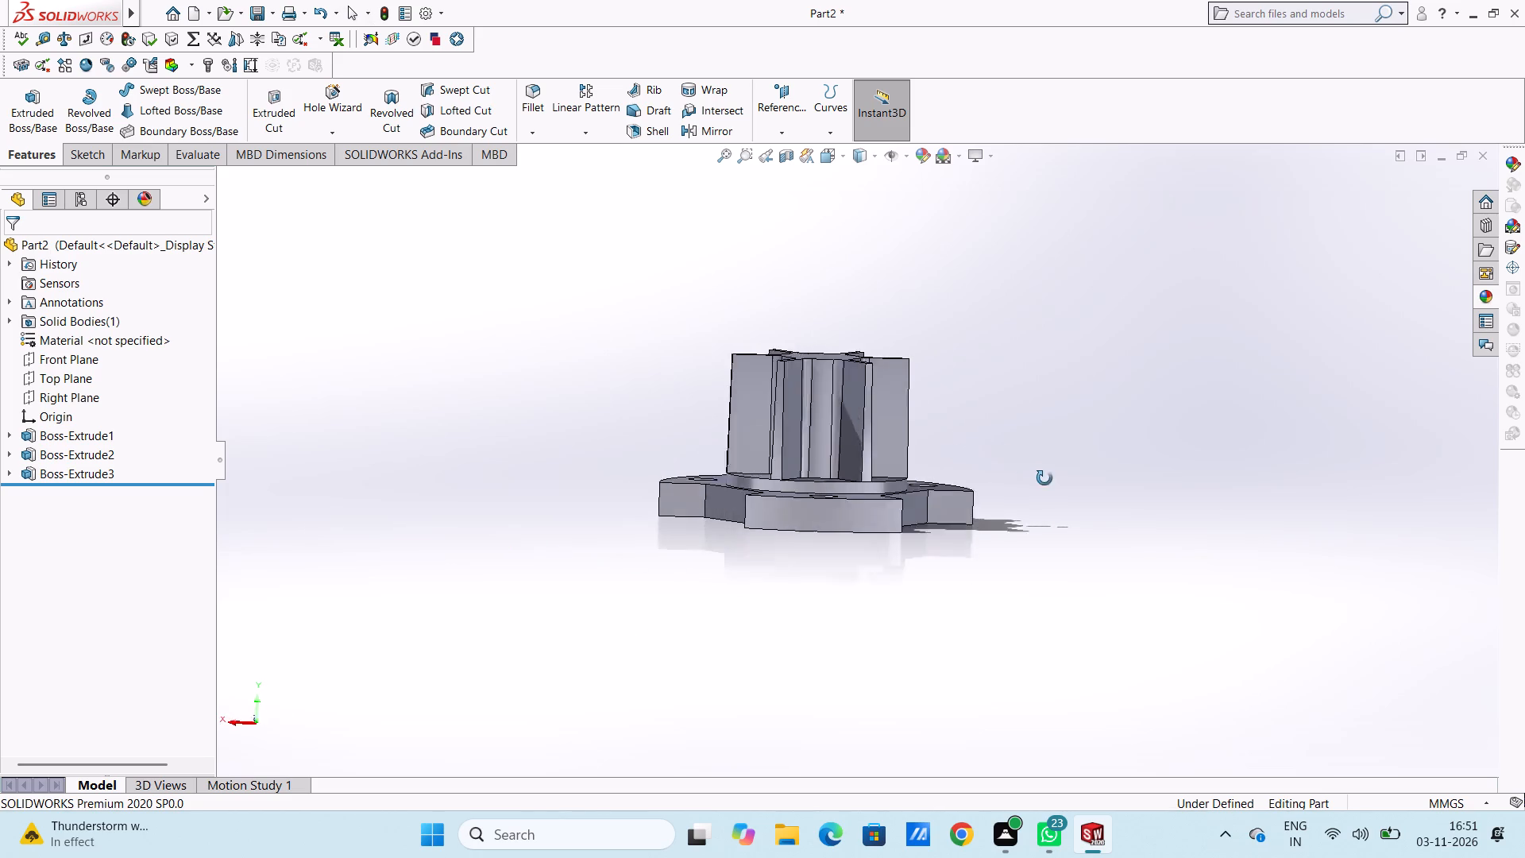
middle_drag(1044, 478, 944, 509)
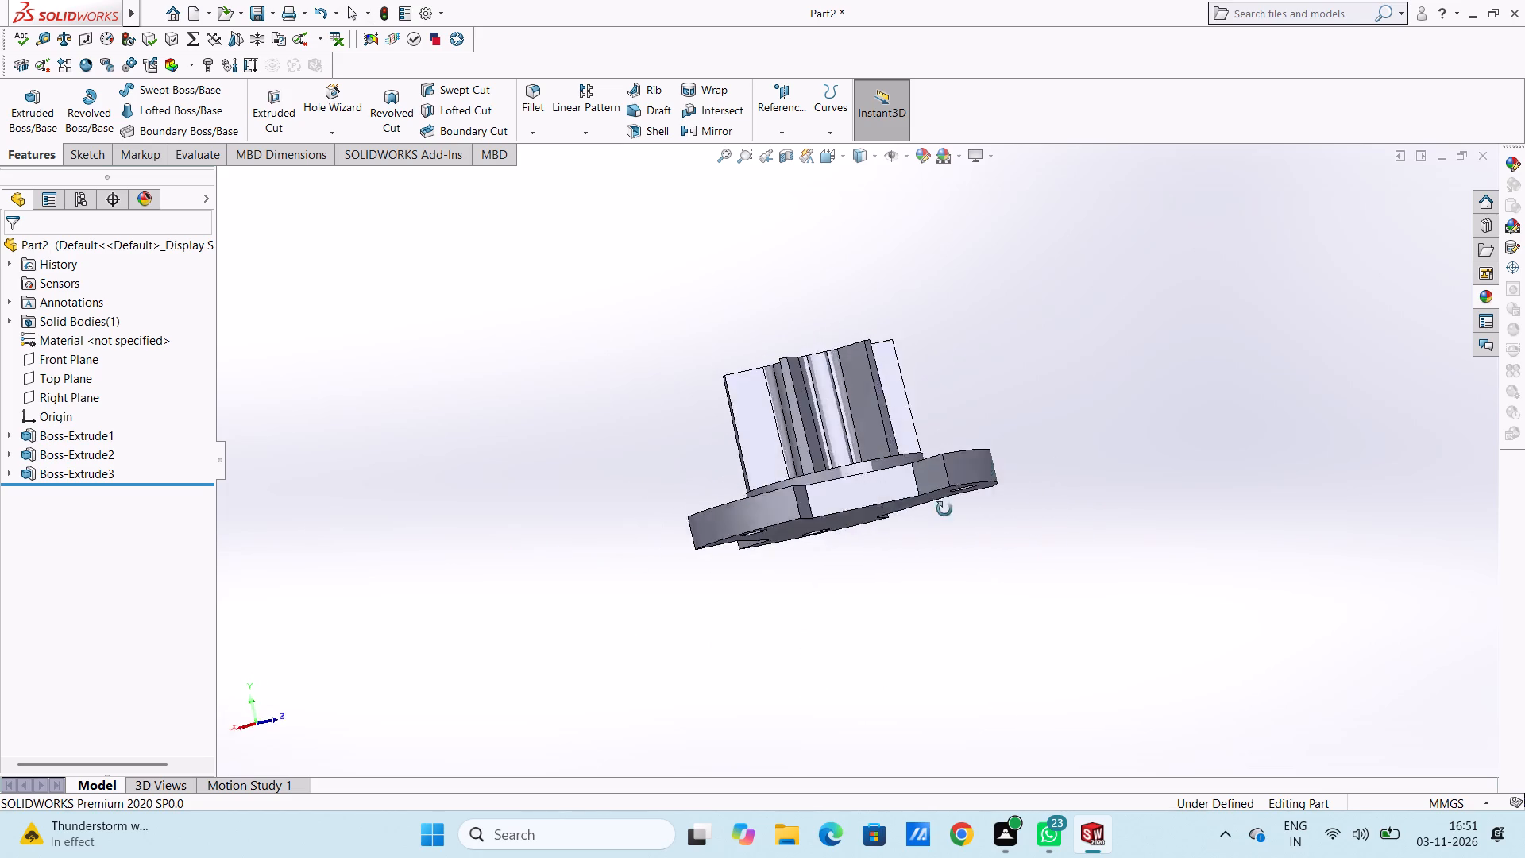
middle_drag(944, 509, 928, 614)
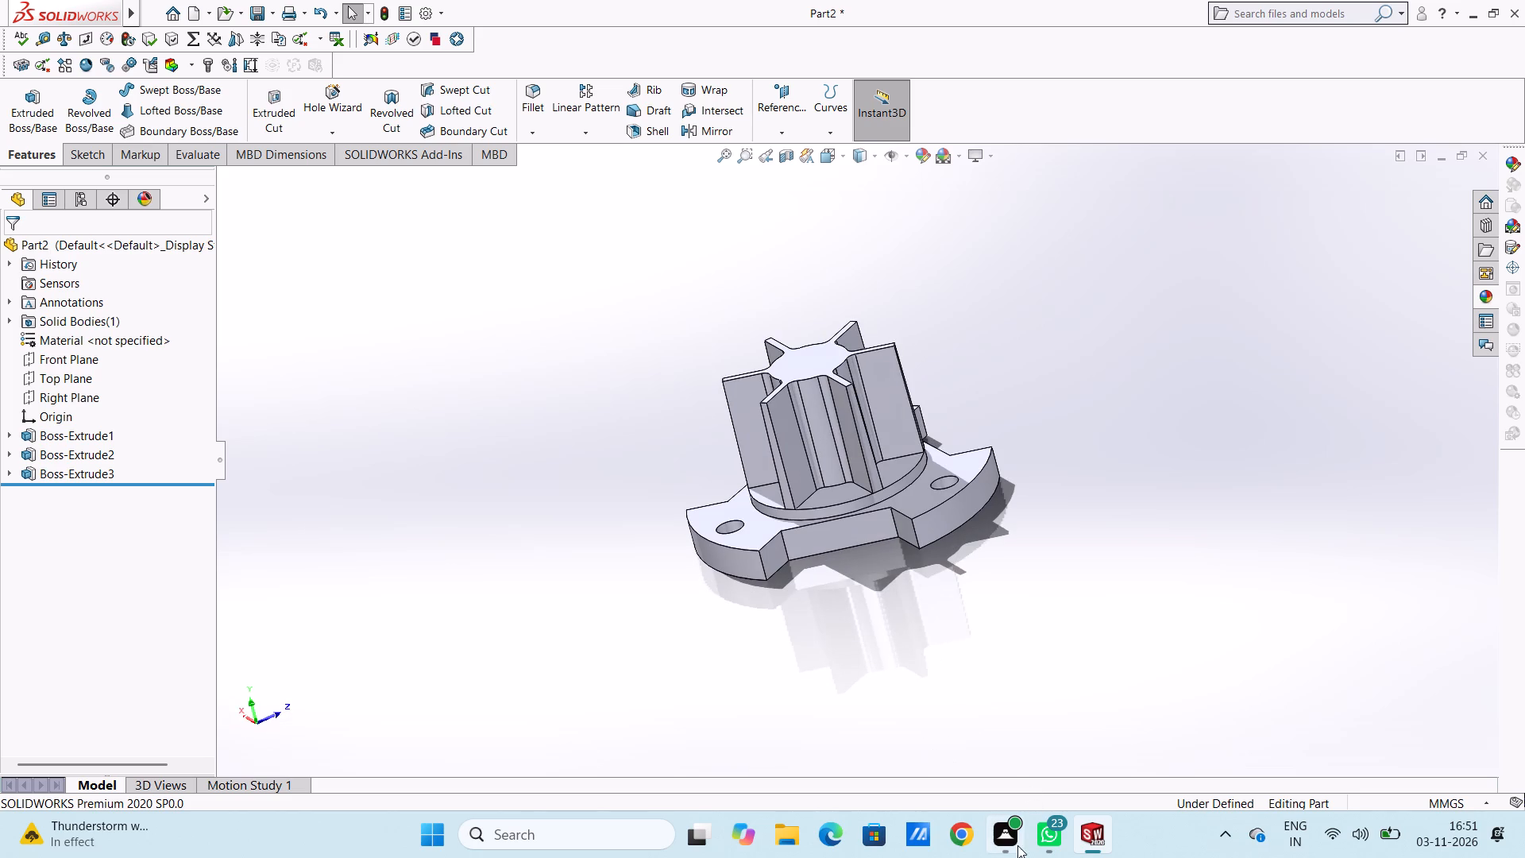
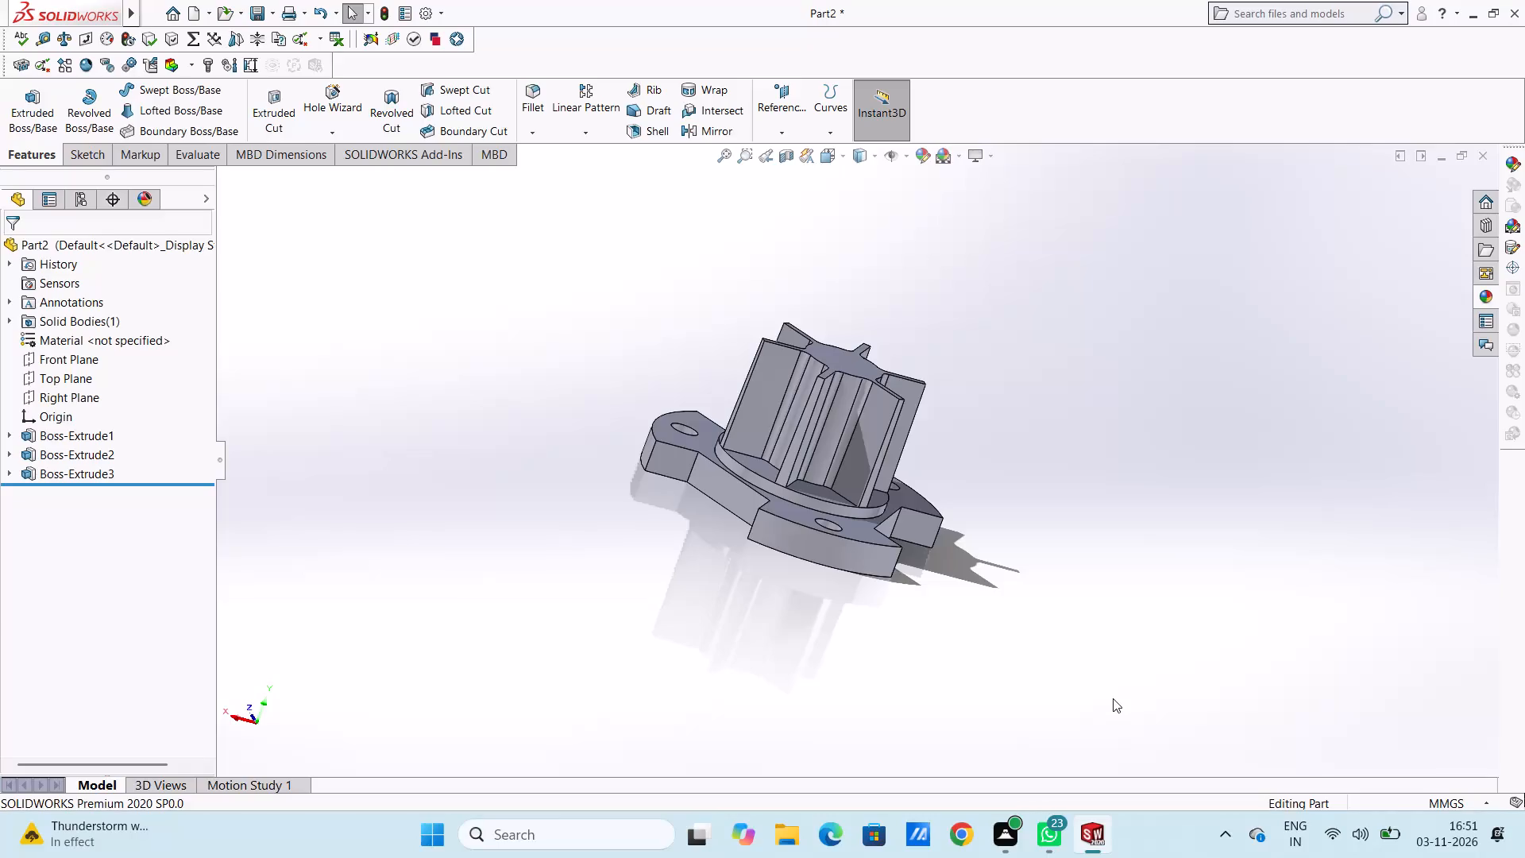
Examine the drafted six-armed extrusion on the flange from the front and from raised angles.
key(ctrl+1)
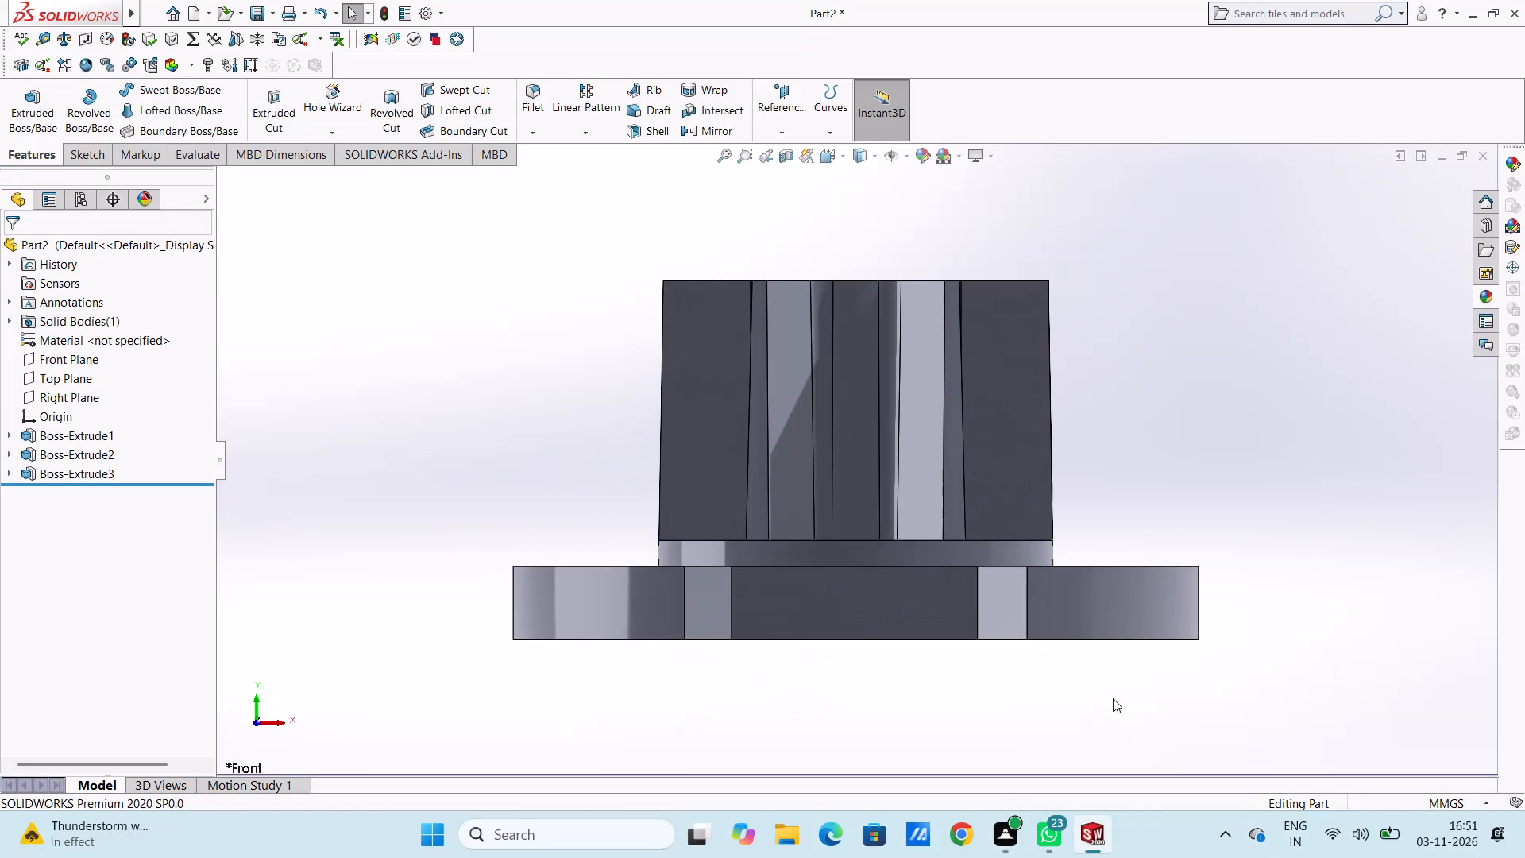
middle_drag(997, 333, 1012, 351)
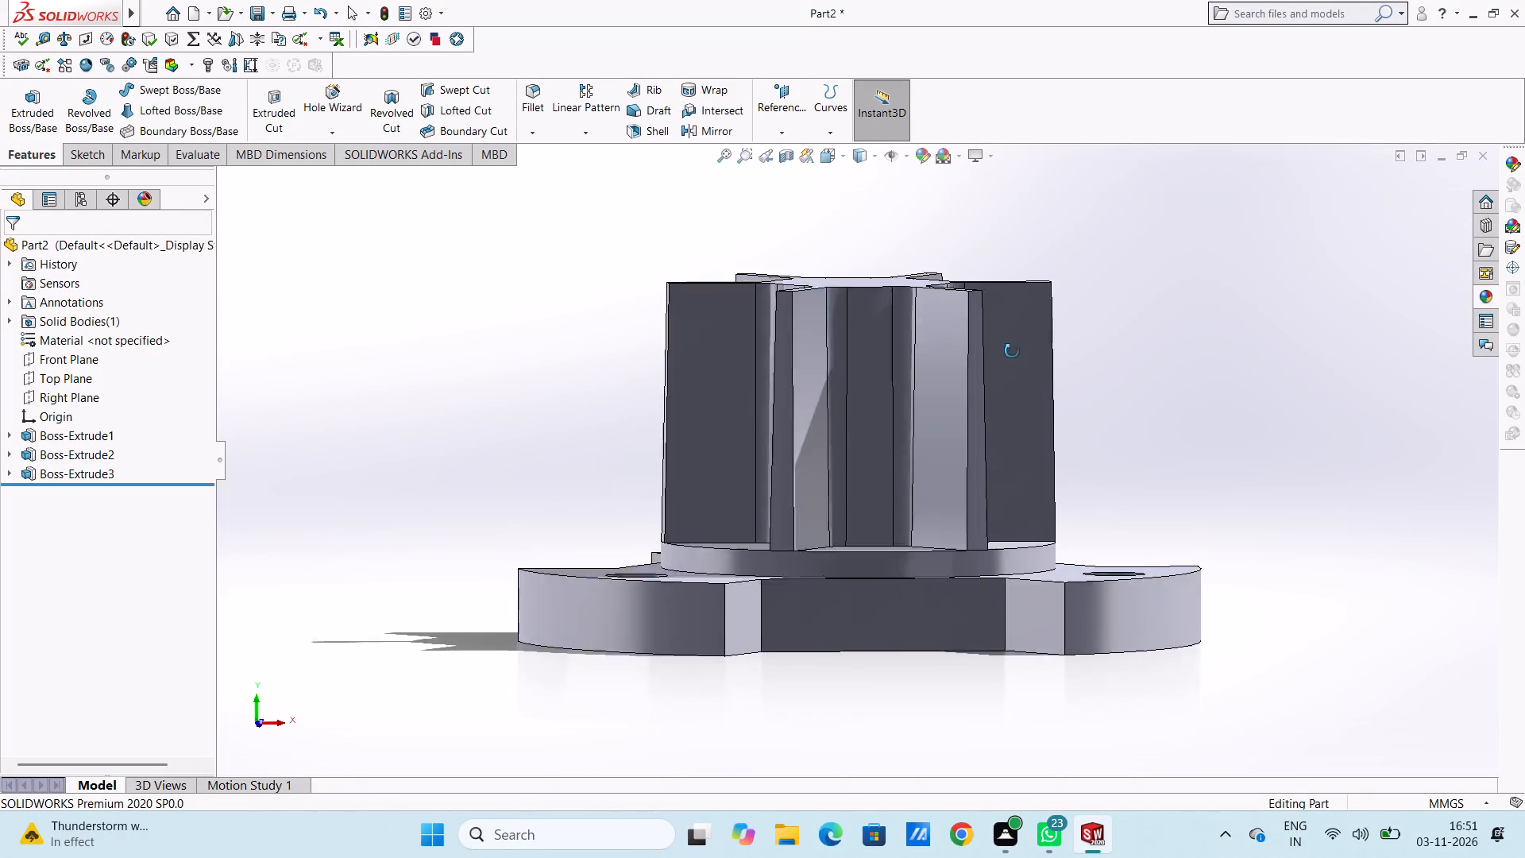
middle_drag(1012, 351, 1006, 397)
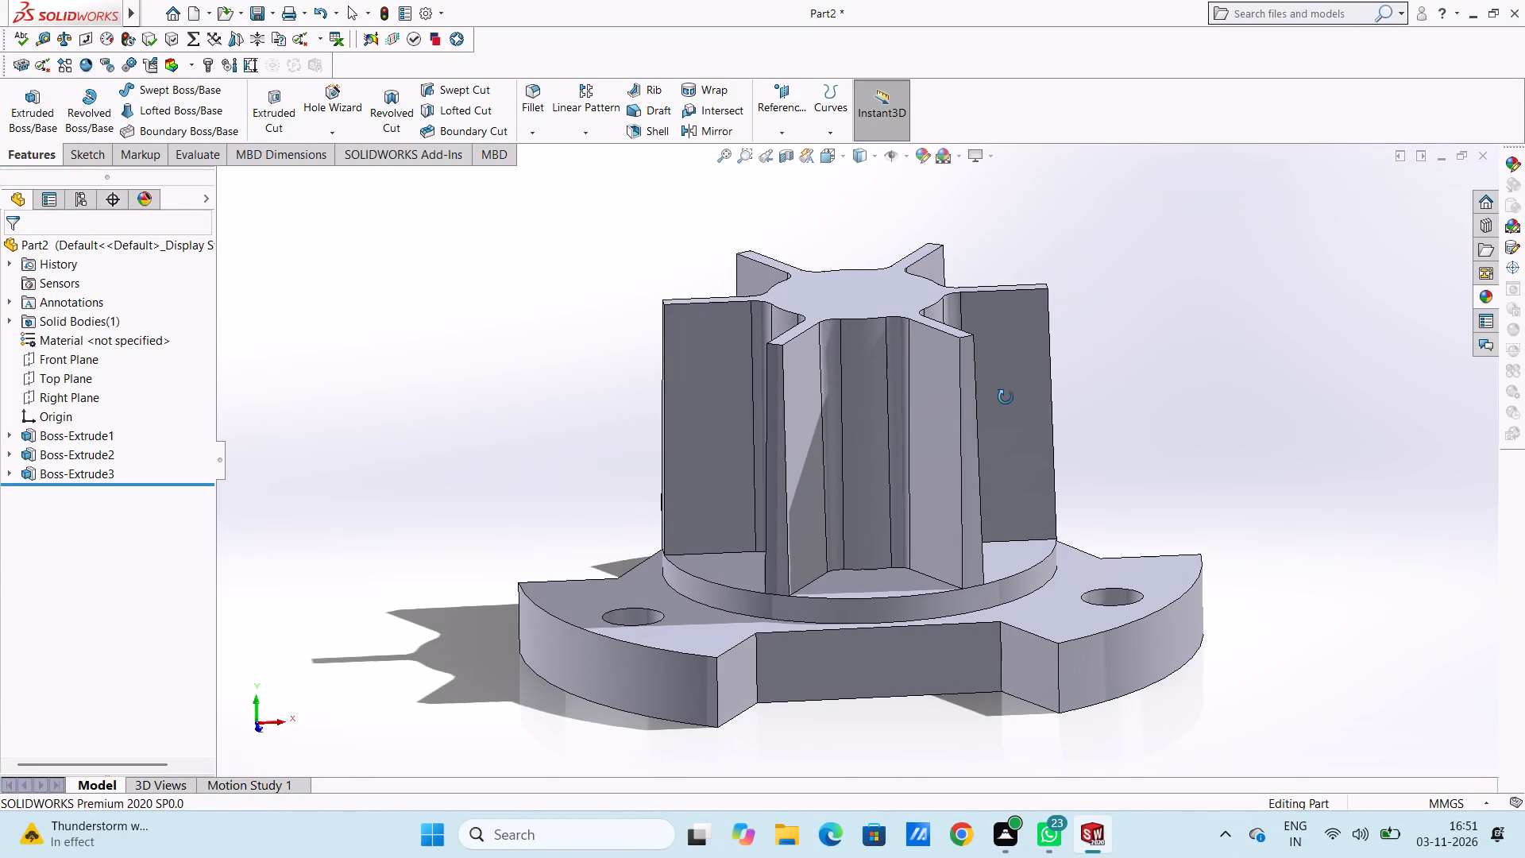
middle_drag(1006, 397, 963, 404)
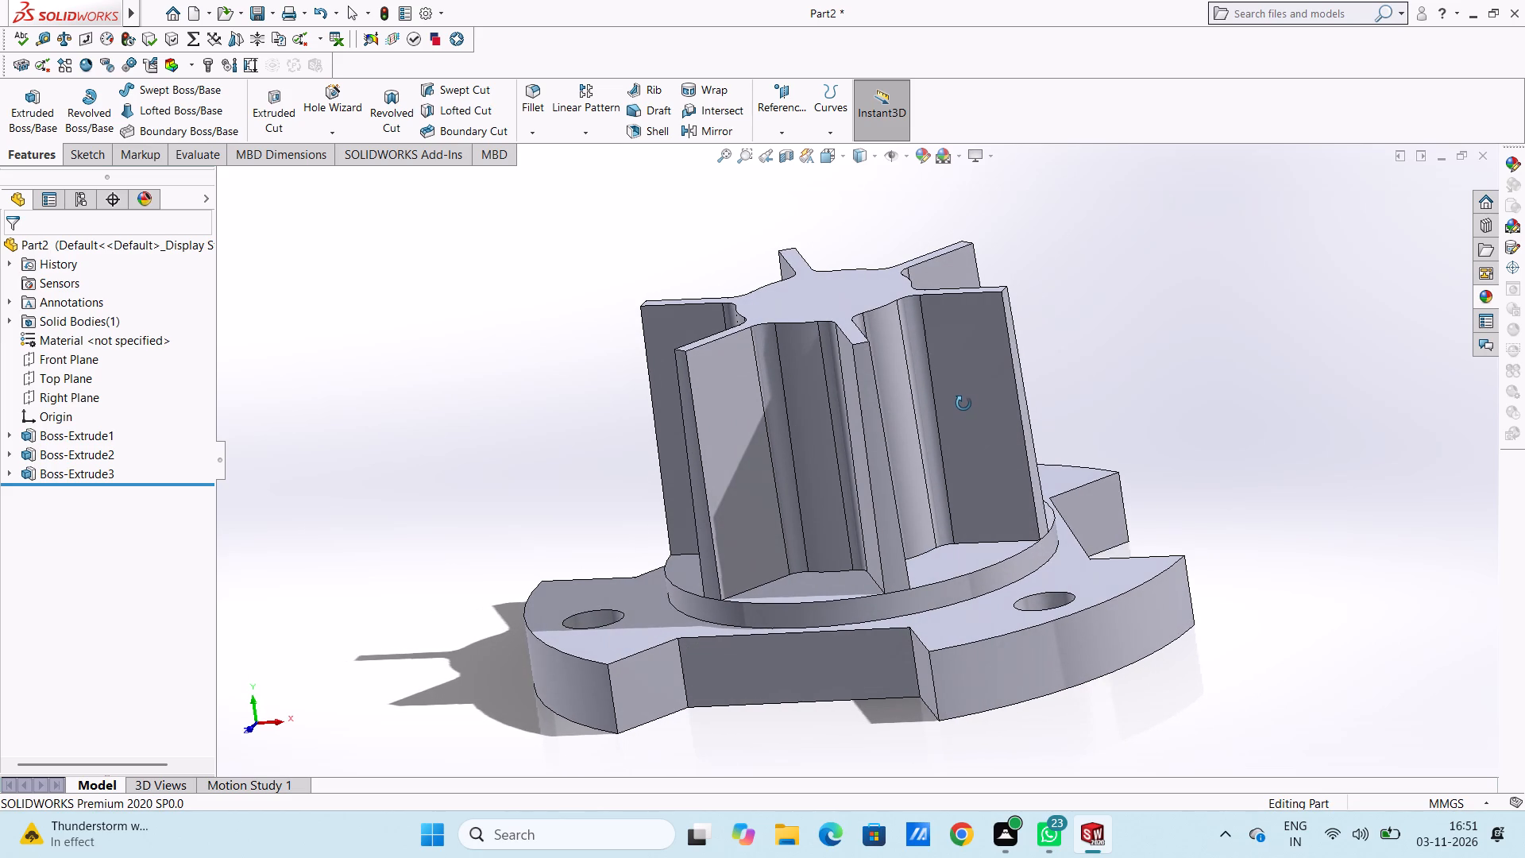
middle_drag(963, 404, 1029, 399)
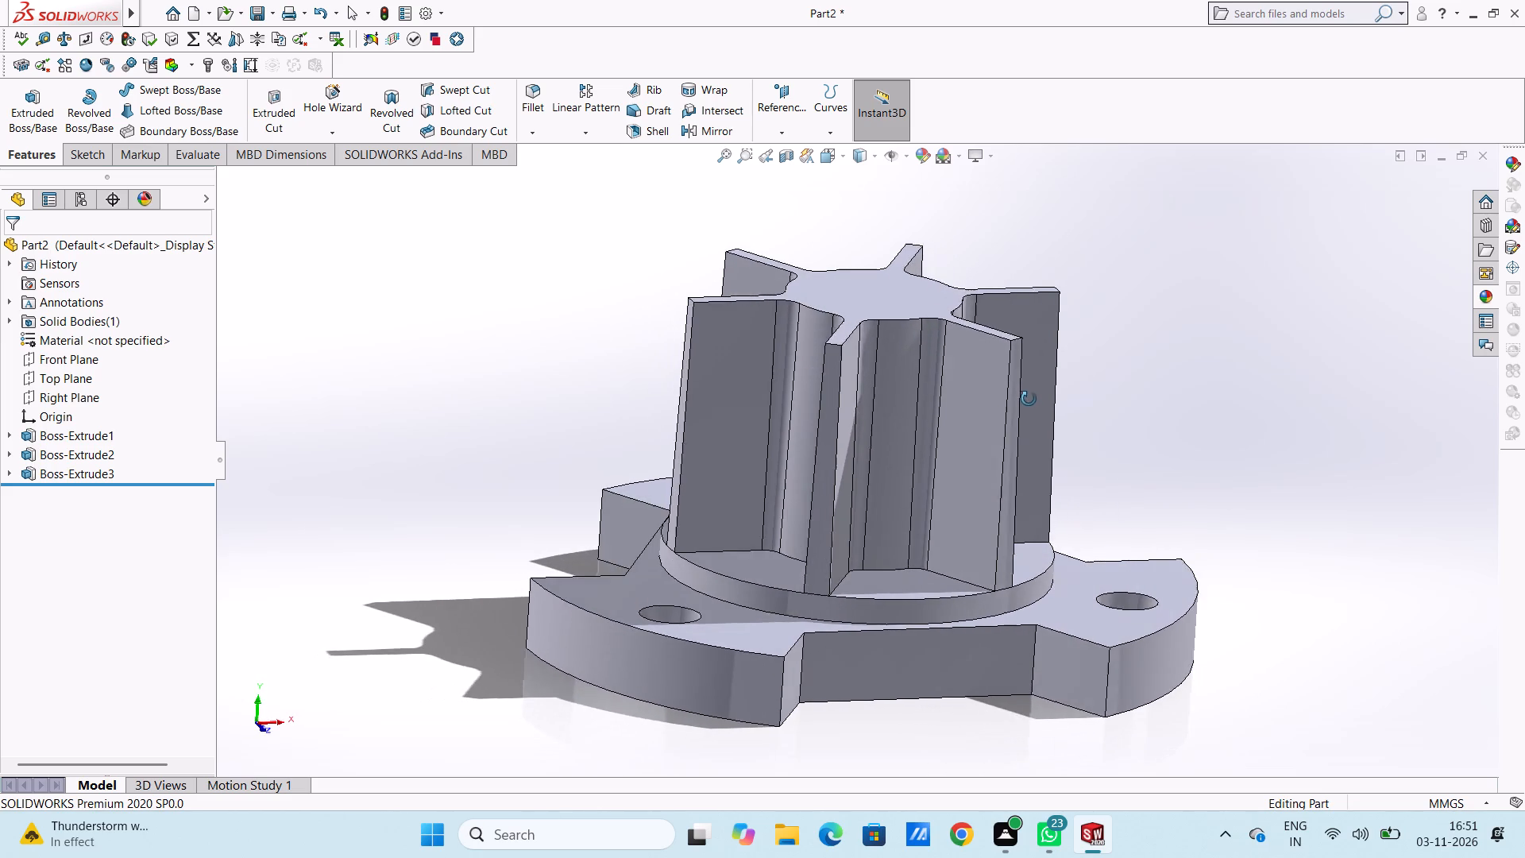
middle_drag(1029, 399, 963, 402)
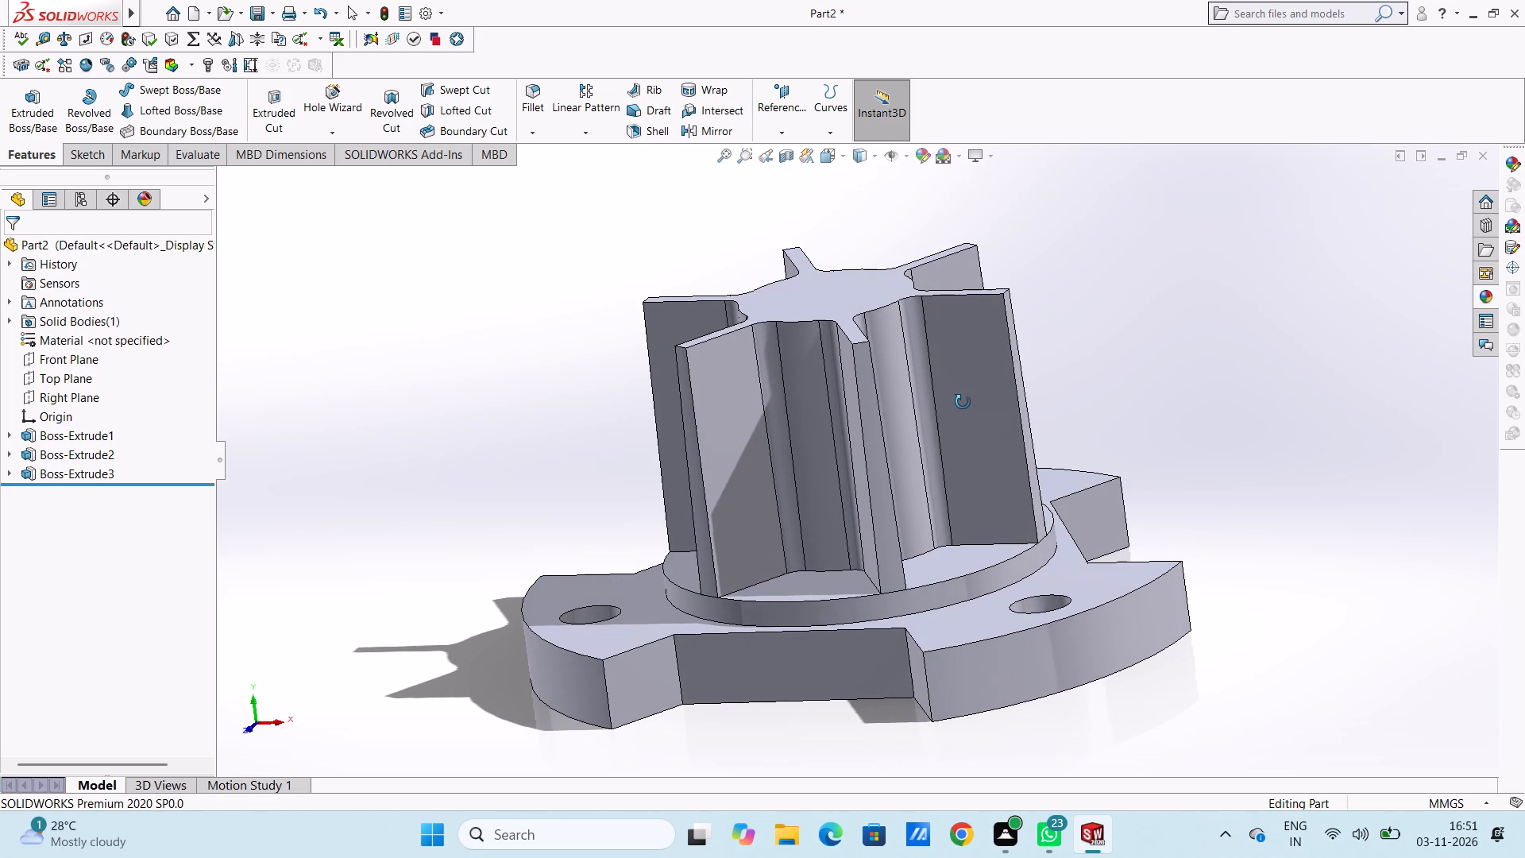
middle_drag(963, 402, 980, 422)
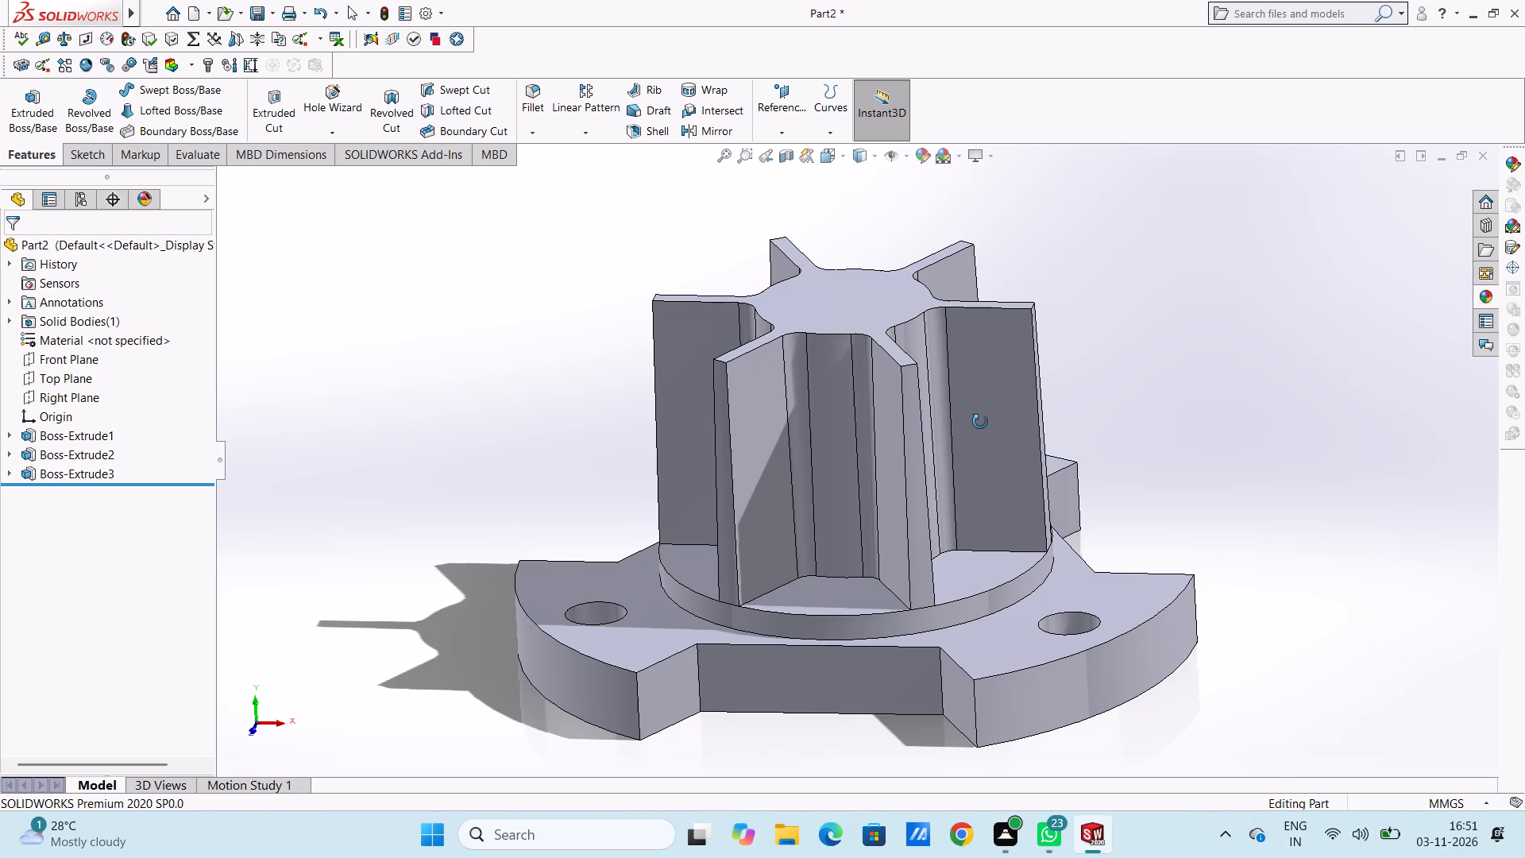
middle_drag(980, 422, 956, 425)
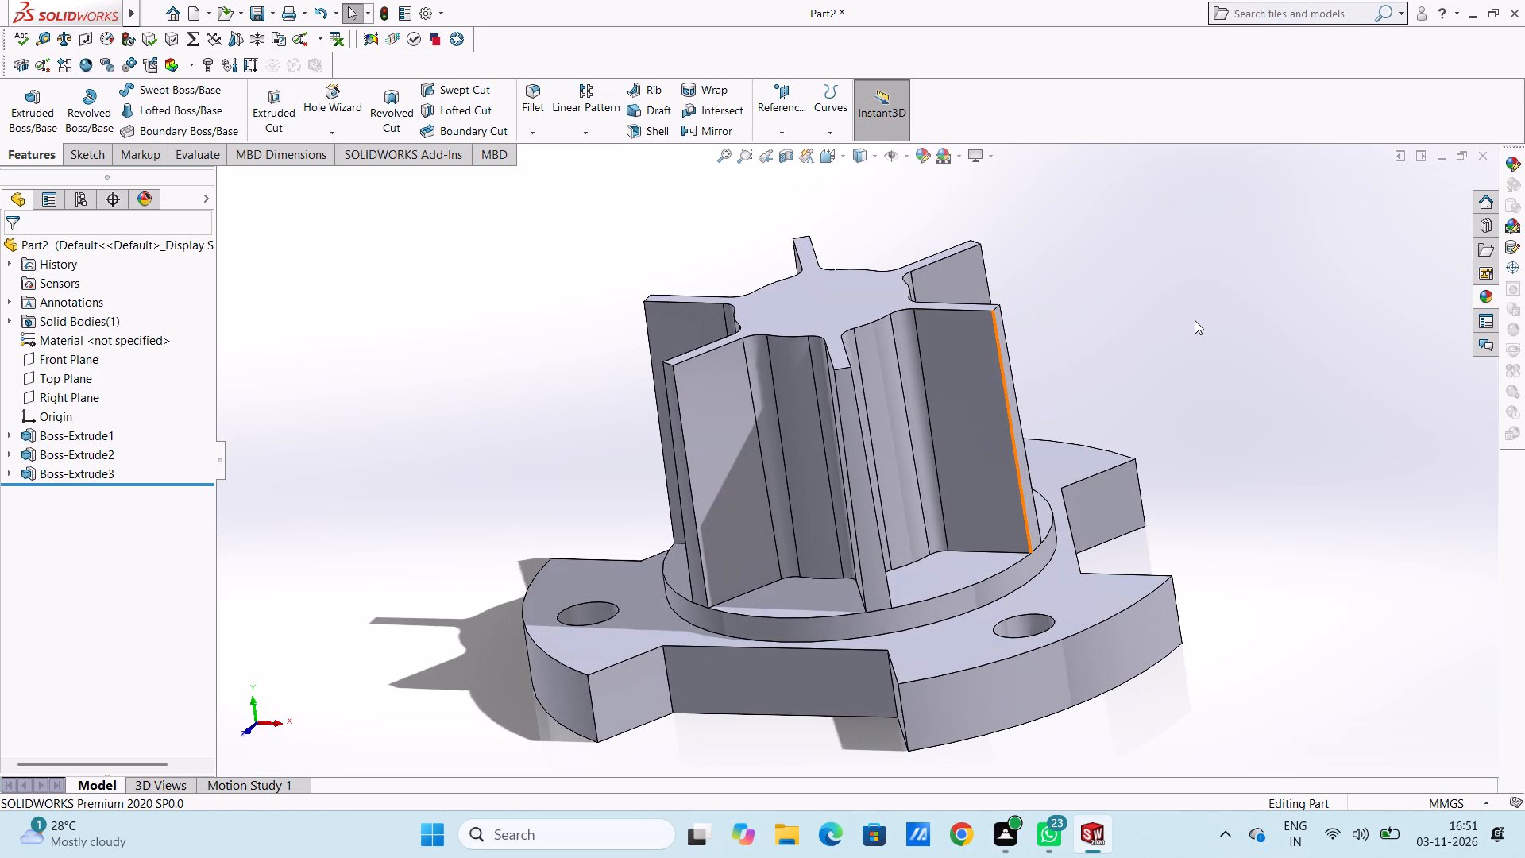
Undo the drafted six-armed boss extrusion.
key(ctrl+z)
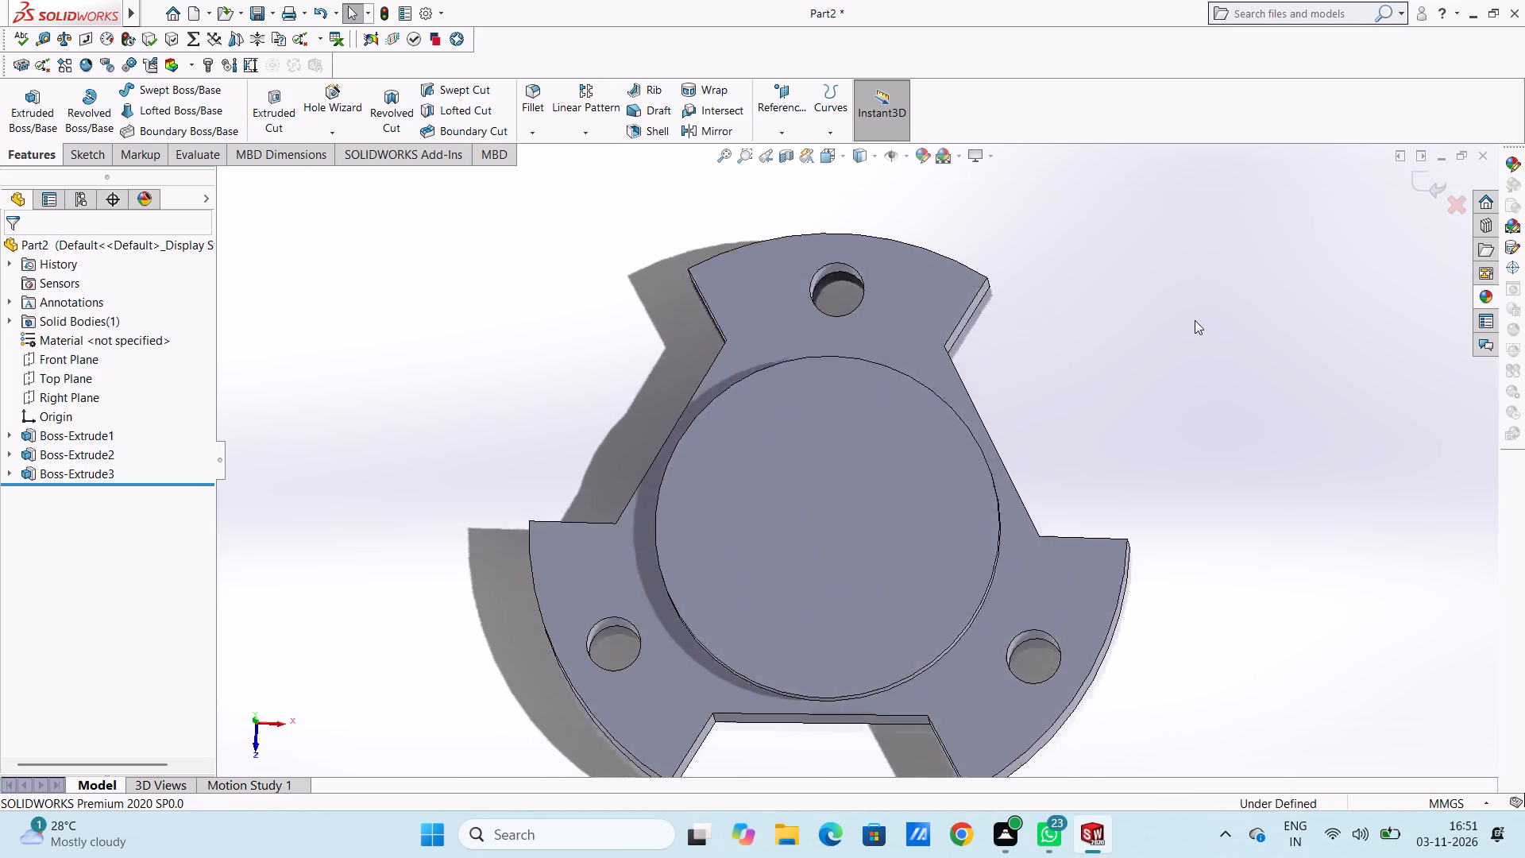
Undo the six-armed sketch's edits back through the arm-end dimensions and the 3 mm fillets where the arms meet the core.
key(ctrl+5)
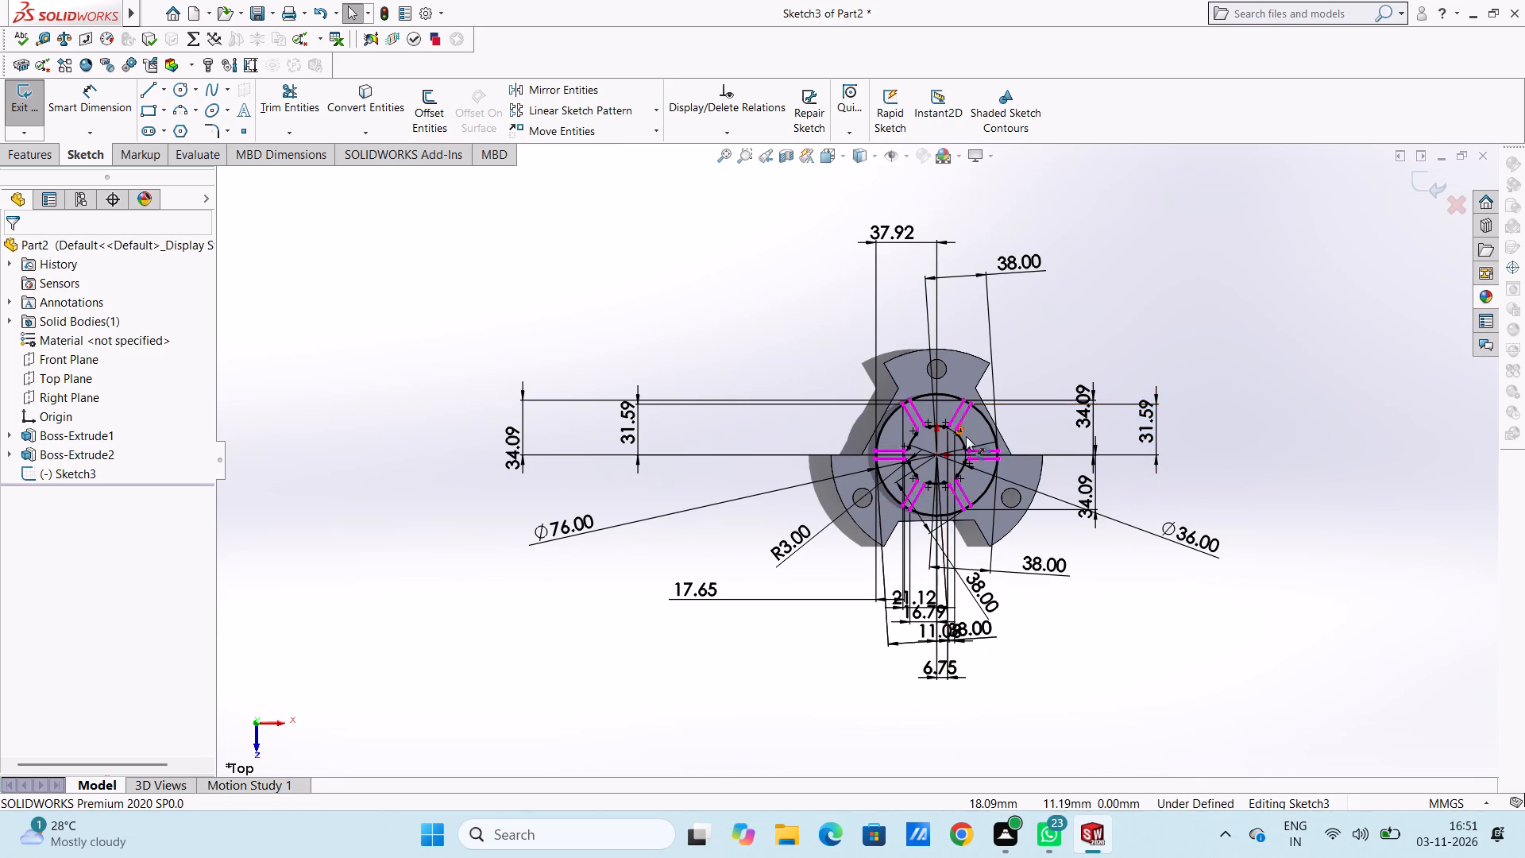
scroll(966, 436, down, 7)
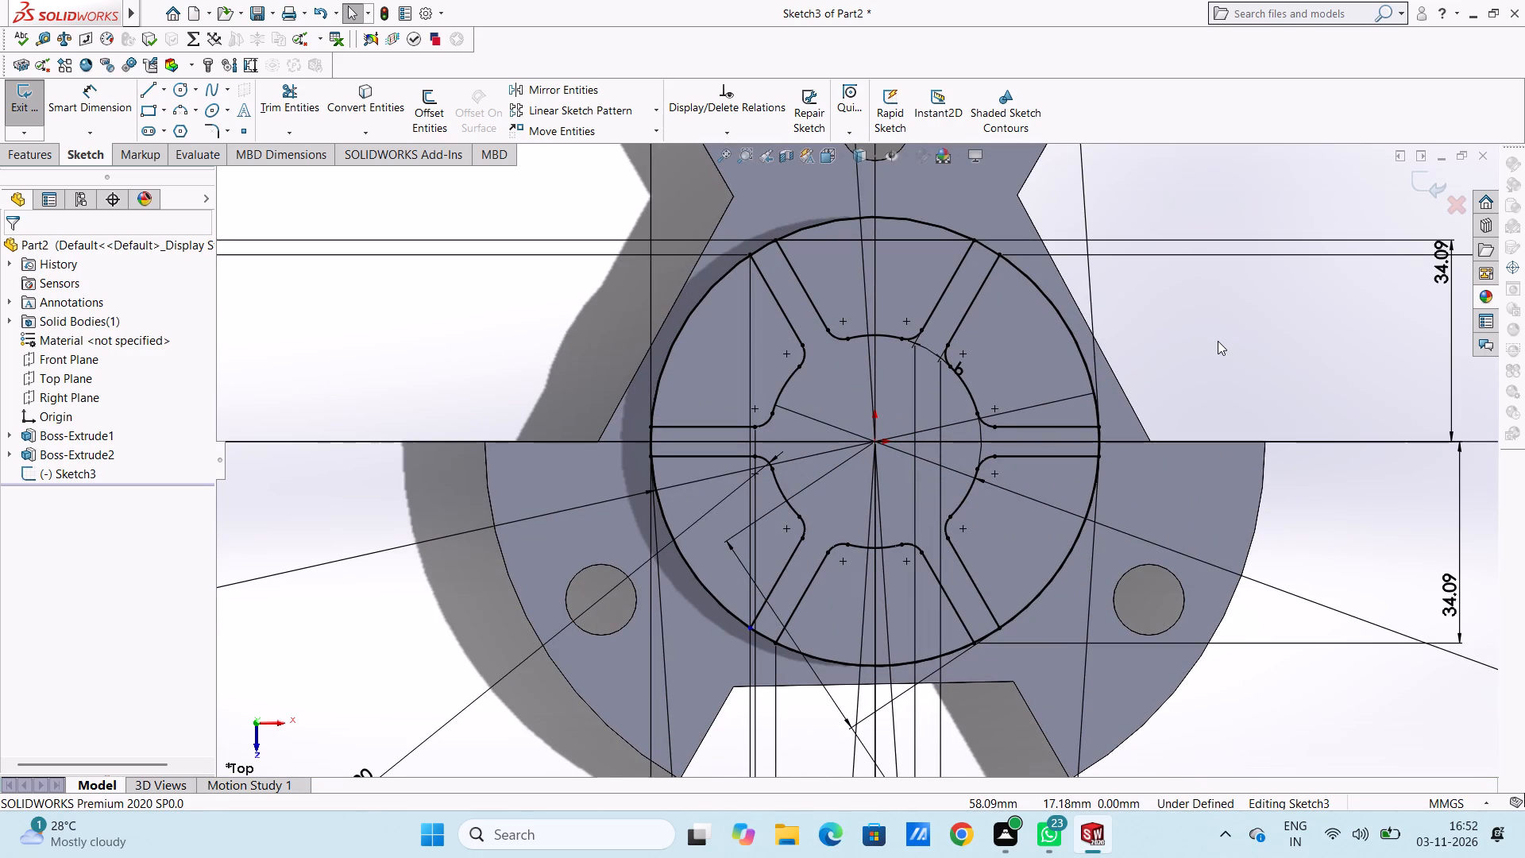
key(ctrl+z)
key(ctrl+z)
key(ctrl+z)
key(ctrl+z)
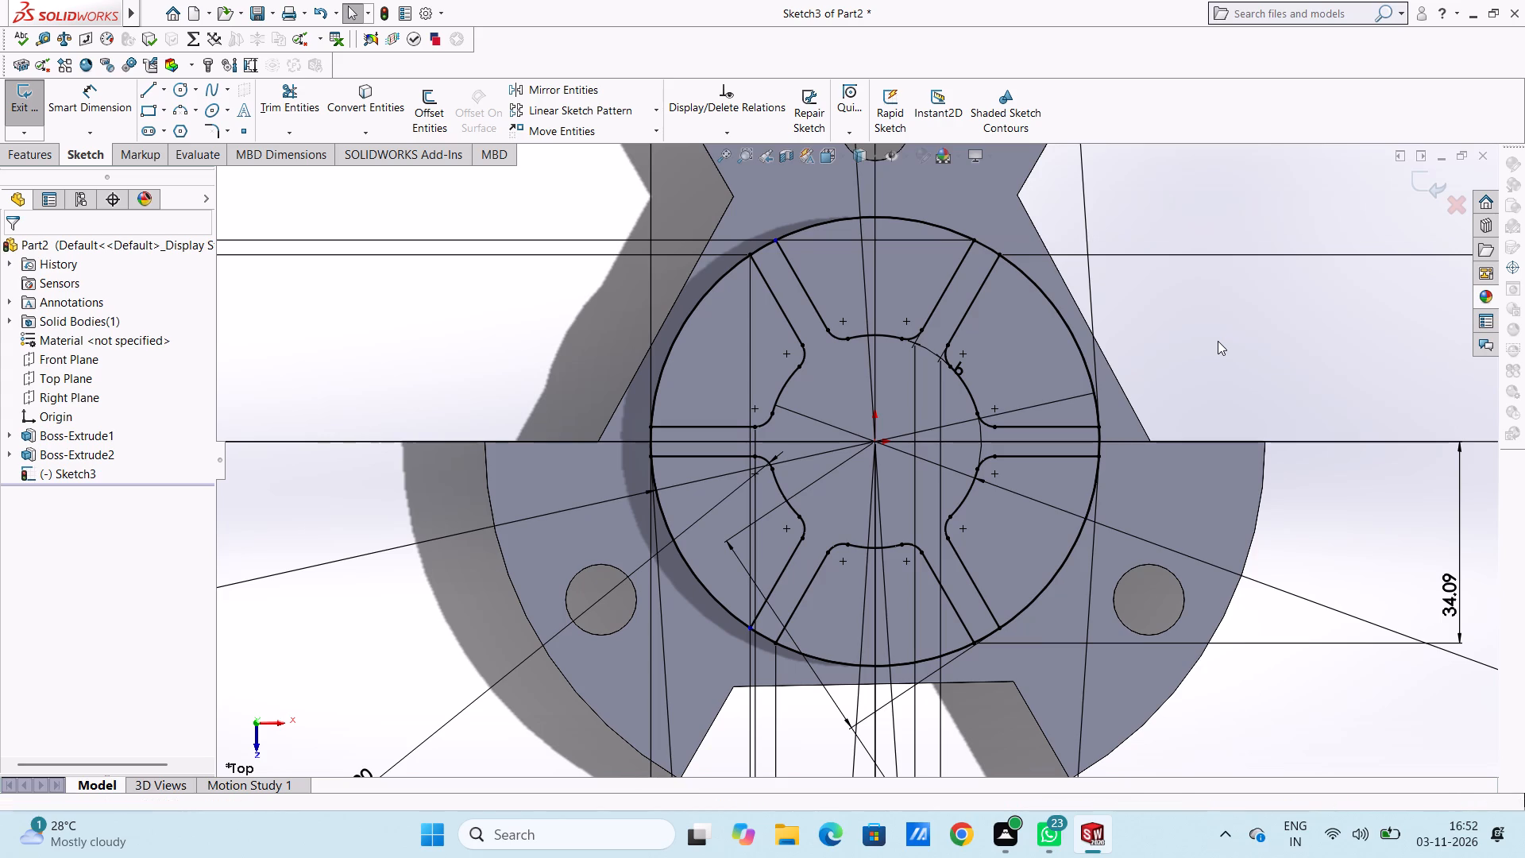
key(ctrl+z)
key(ctrl+z)
key(ctrl+z)
key(ctrl+z)
key(ctrl+z)
key(ctrl+z)
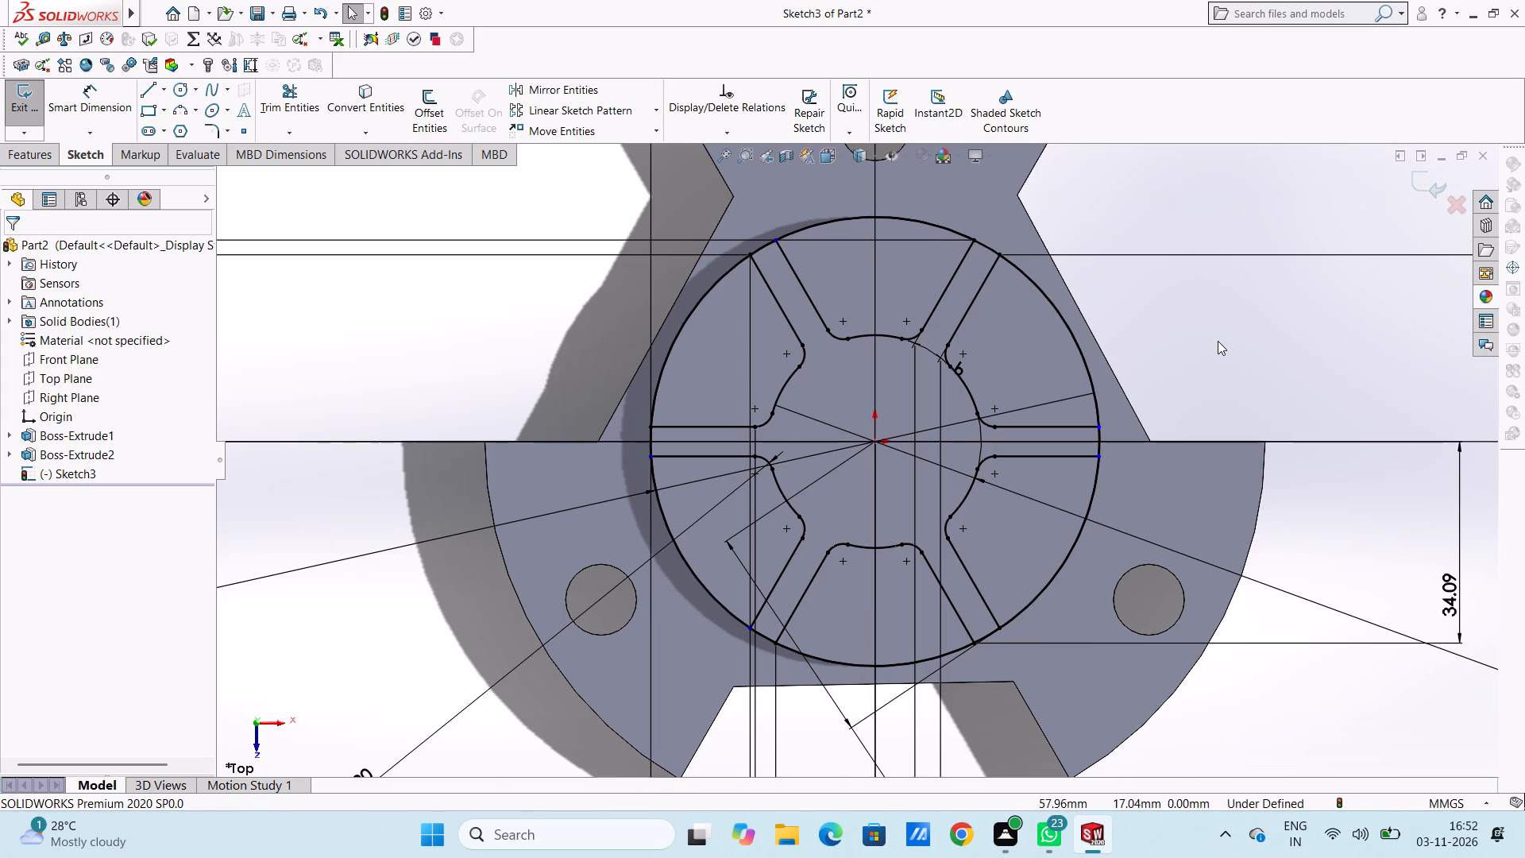
key(ctrl+z)
key(ctrl+z)
key(ctrl+z)
key(ctrl+z)
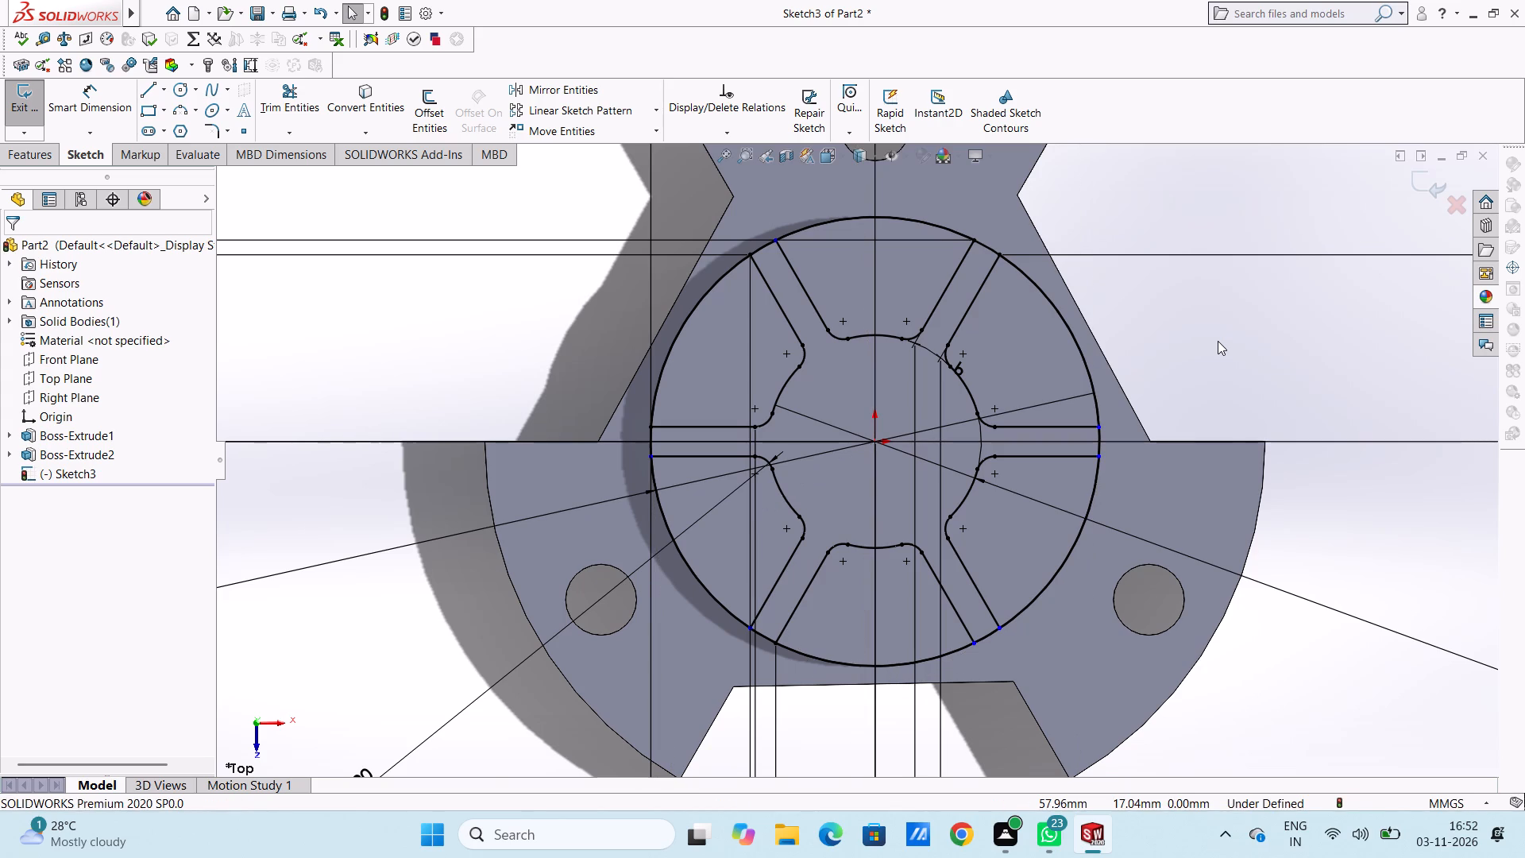
key(ctrl+z)
key(ctrl+z)
key(ctrl+z)
key(ctrl+z)
key(ctrl+z)
key(ctrl+z)
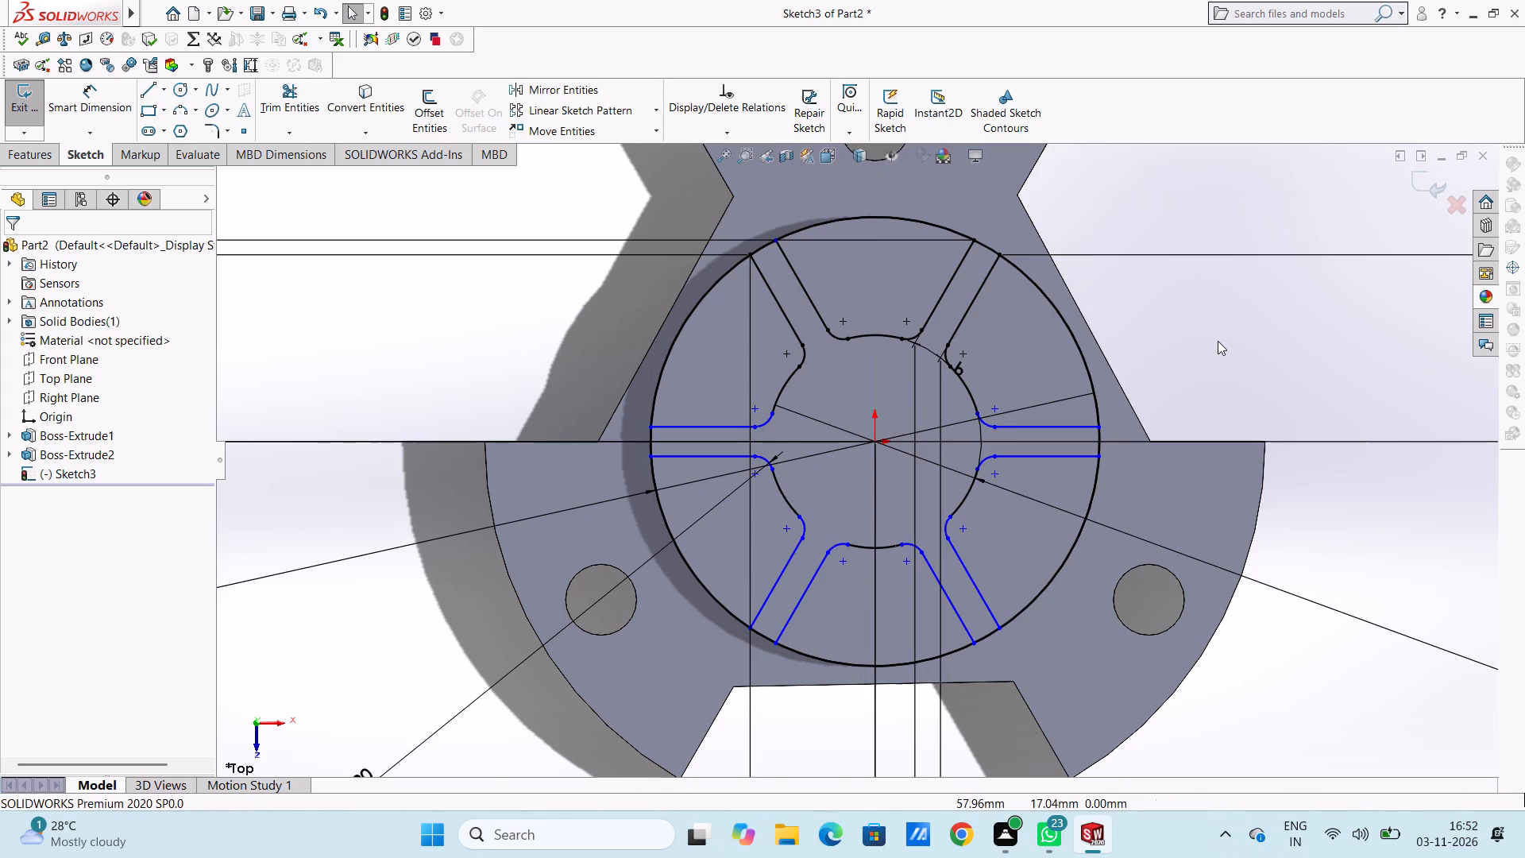
key(ctrl+z)
key(ctrl+z)
key(ctrl+z)
key(ctrl+z)
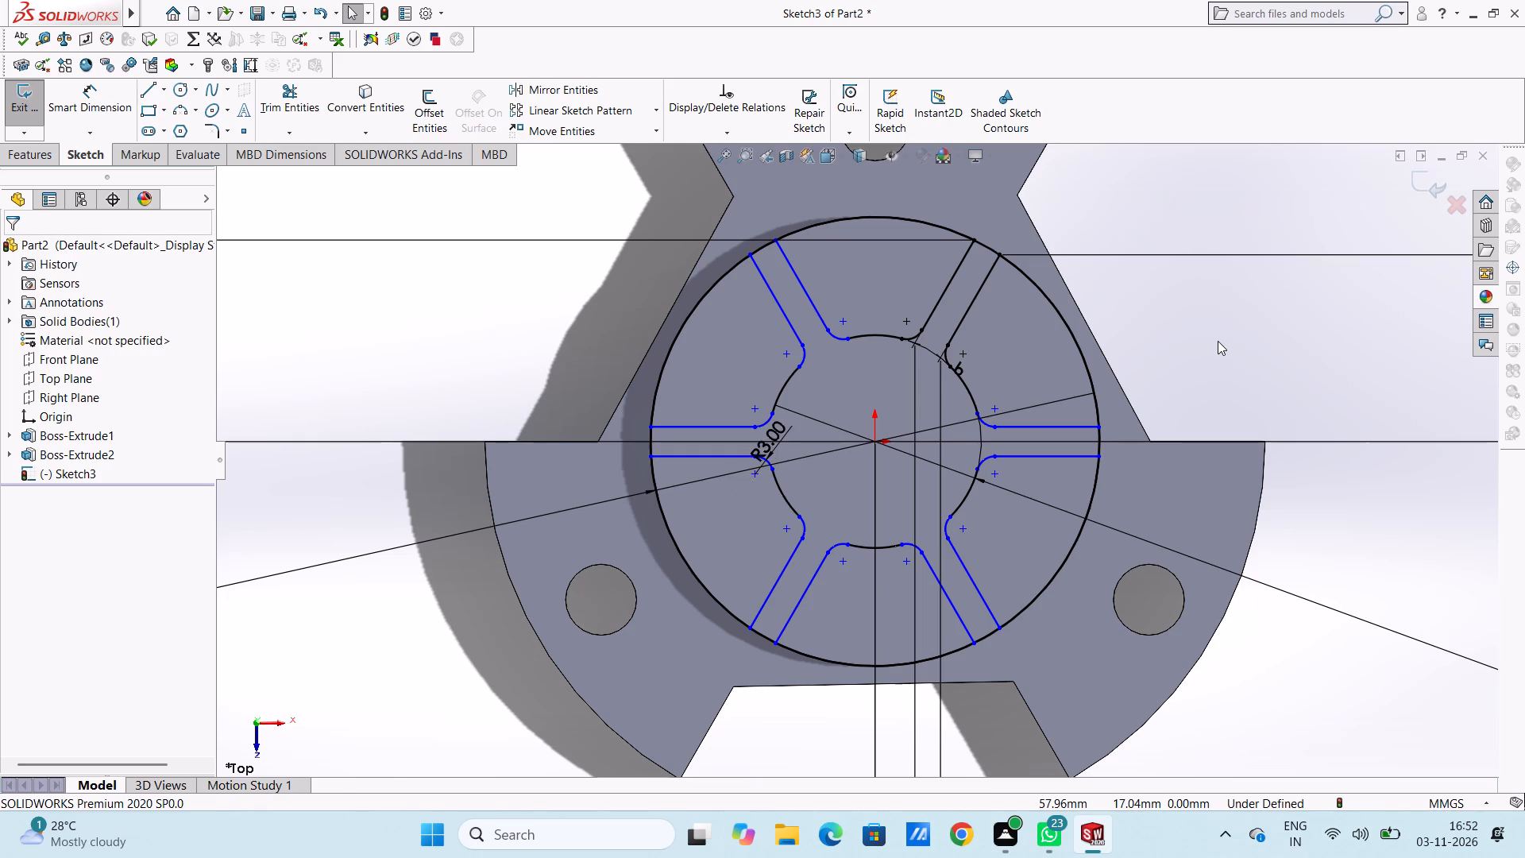
key(ctrl+z)
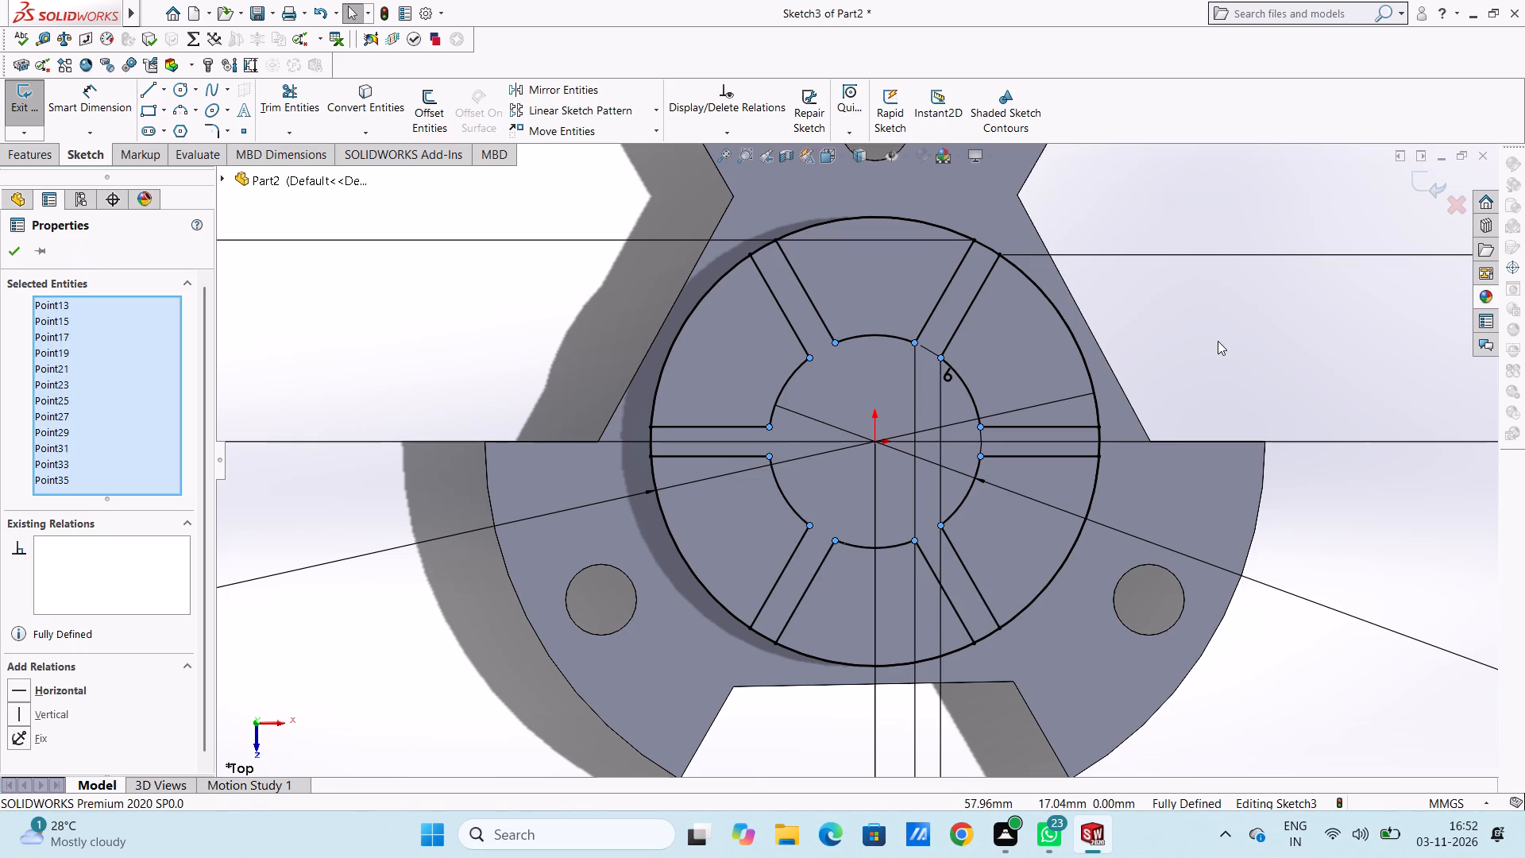
click(531, 306)
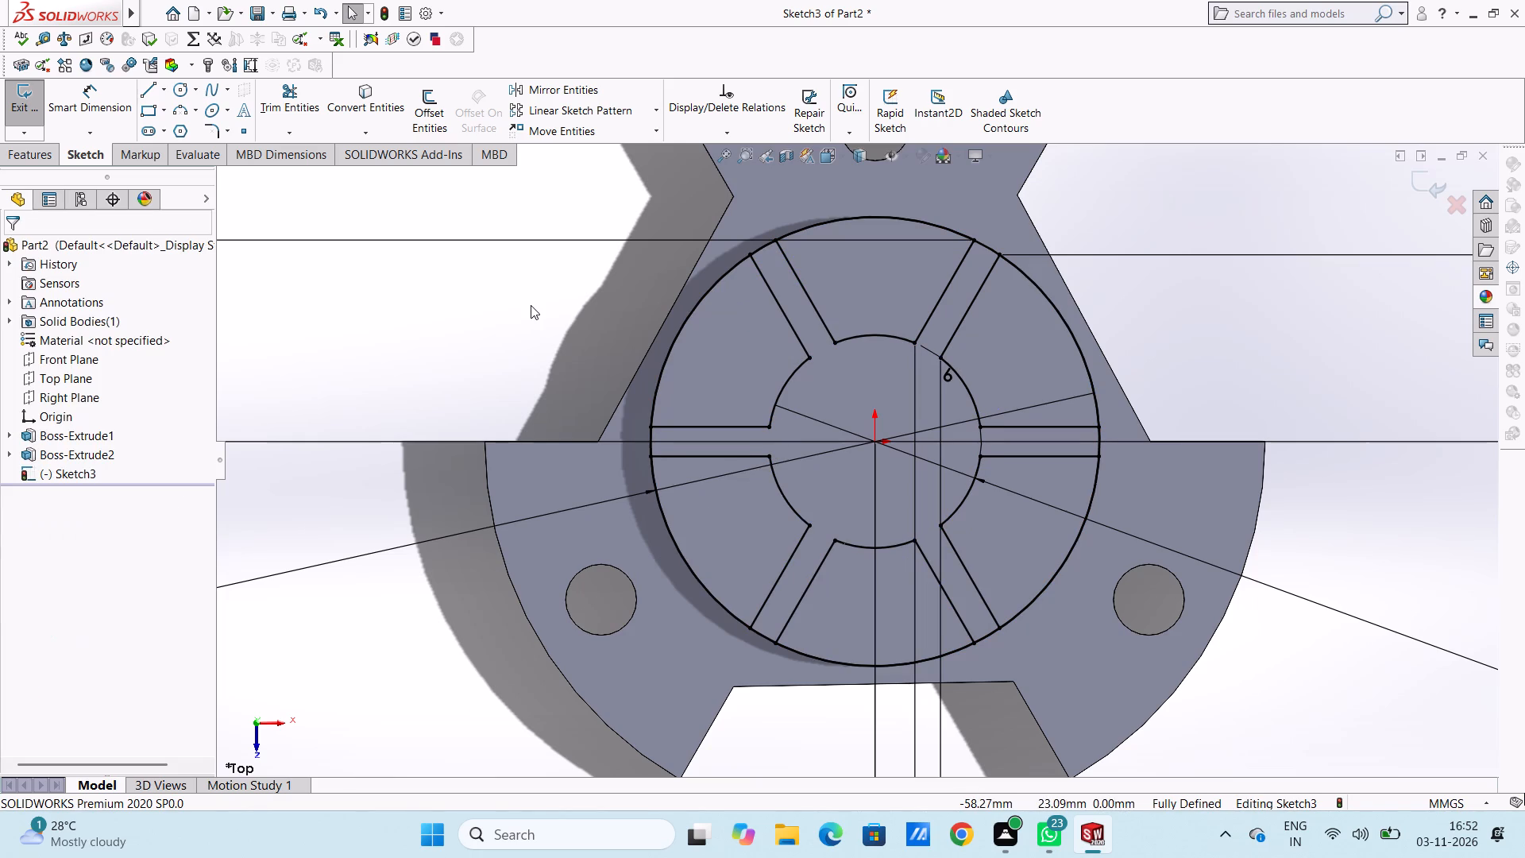
Extrude the sharp-cornered region of the six arms and central core 50 mm blind, merged with the flange and without draft.
scroll(551, 317, up, 4)
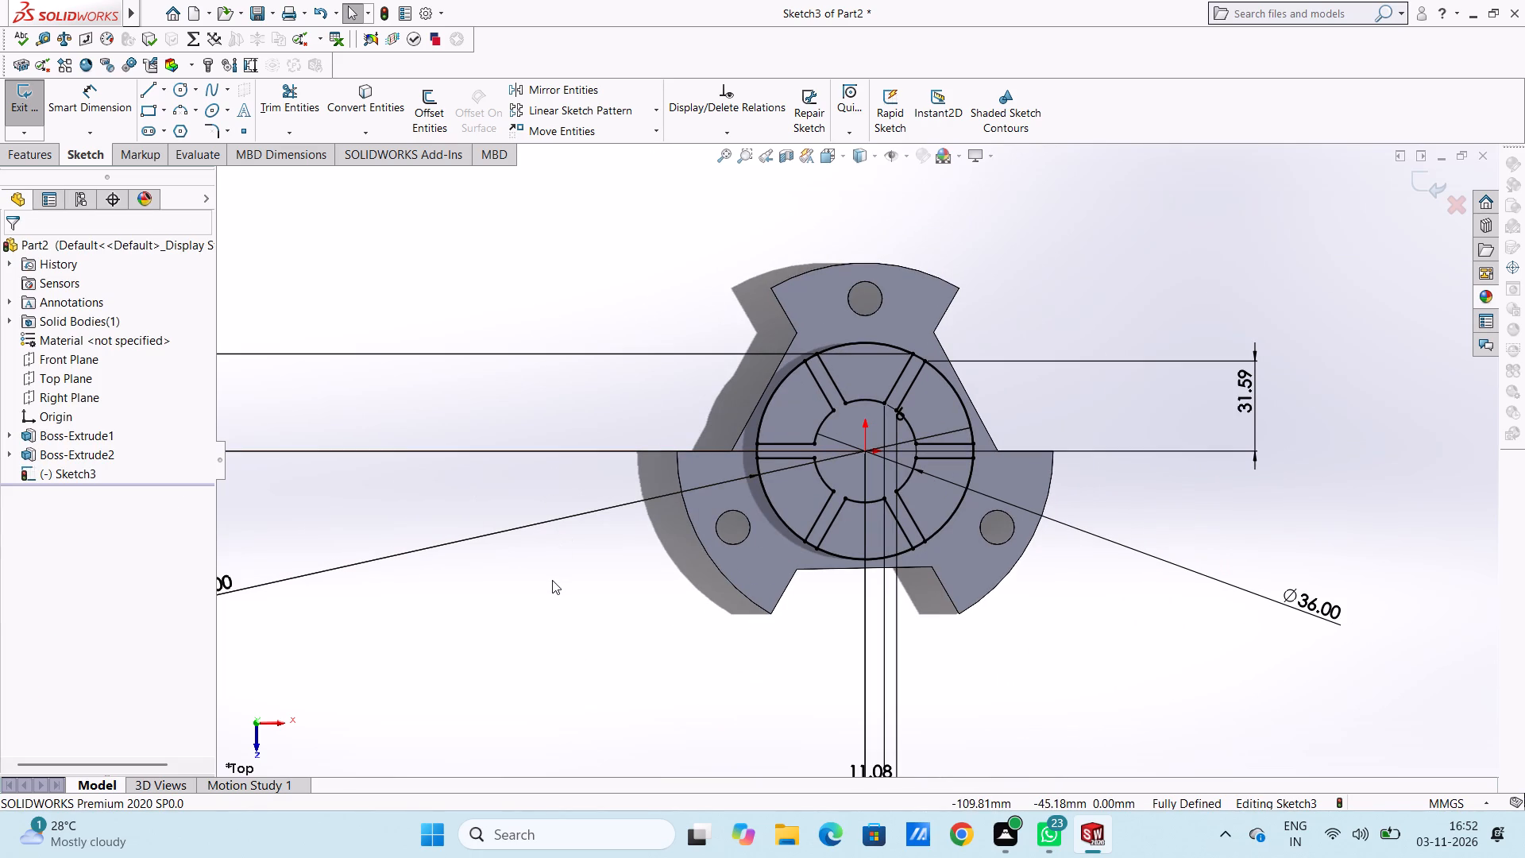
click(41, 156)
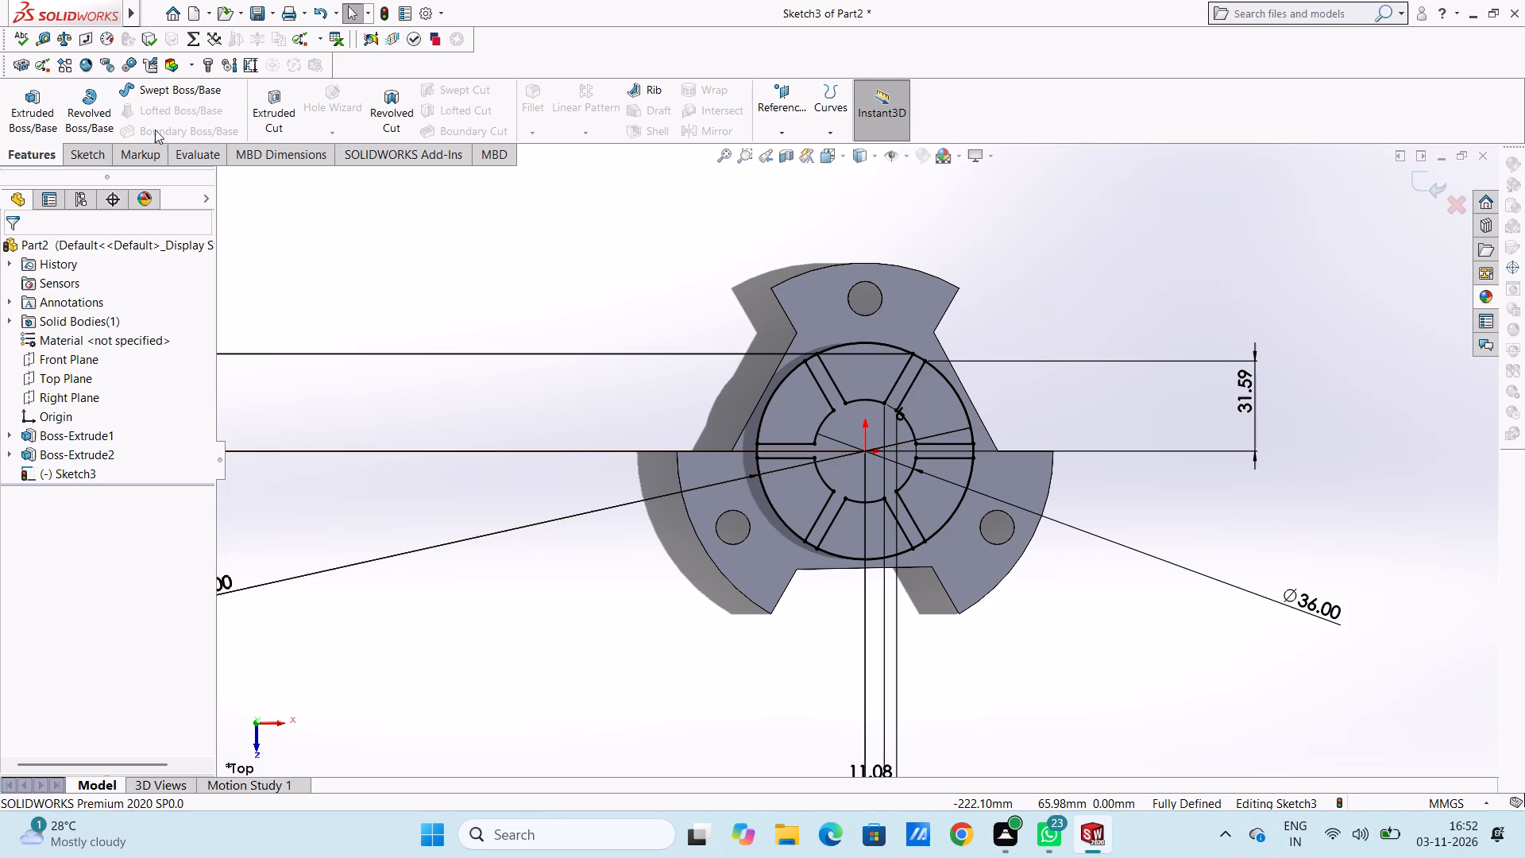
click(34, 112)
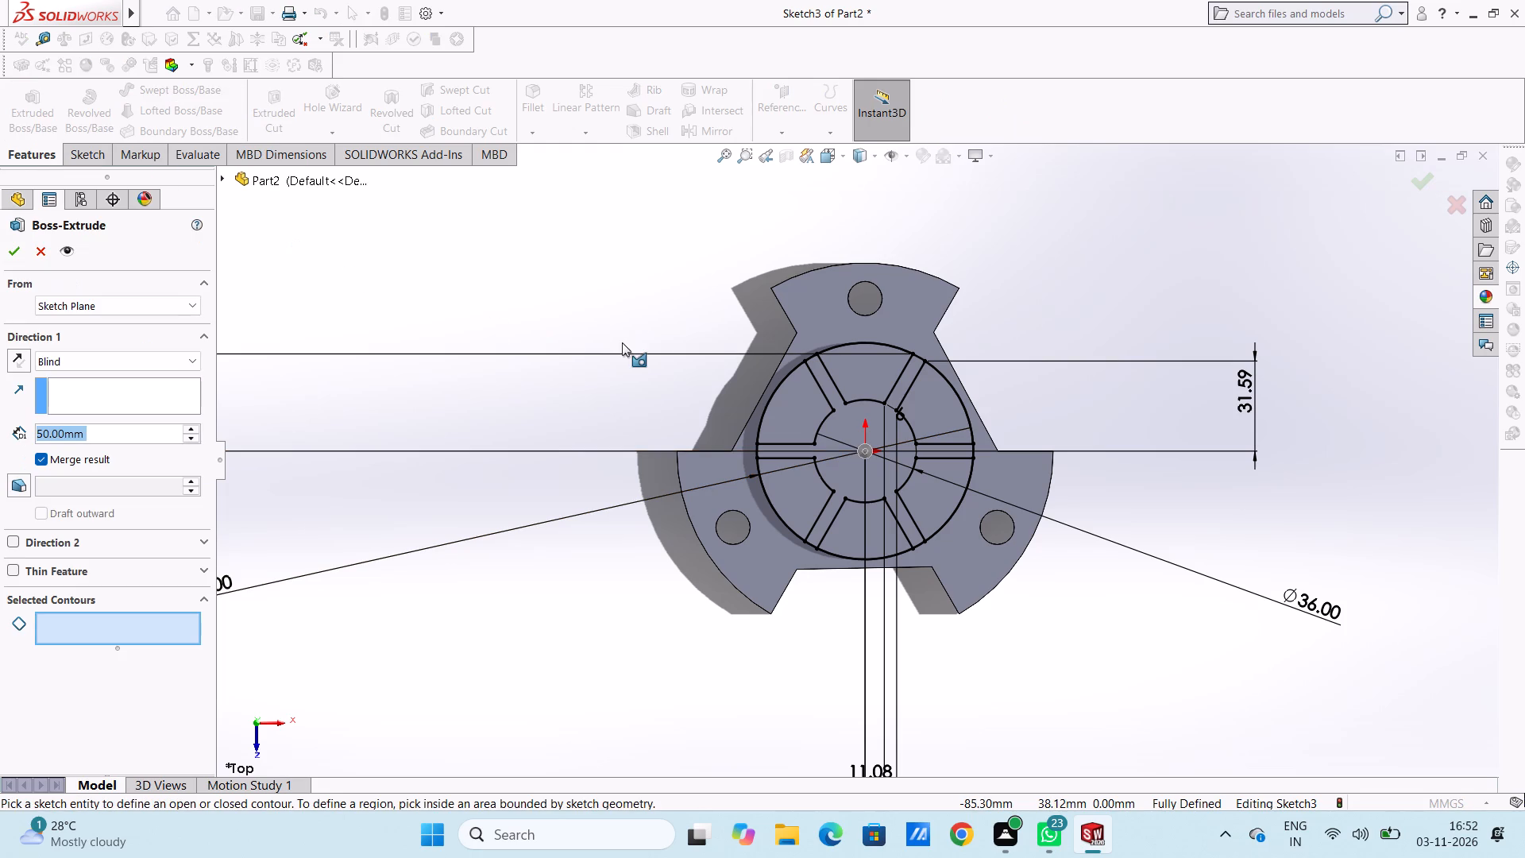
scroll(786, 400, down, 4)
click(861, 403)
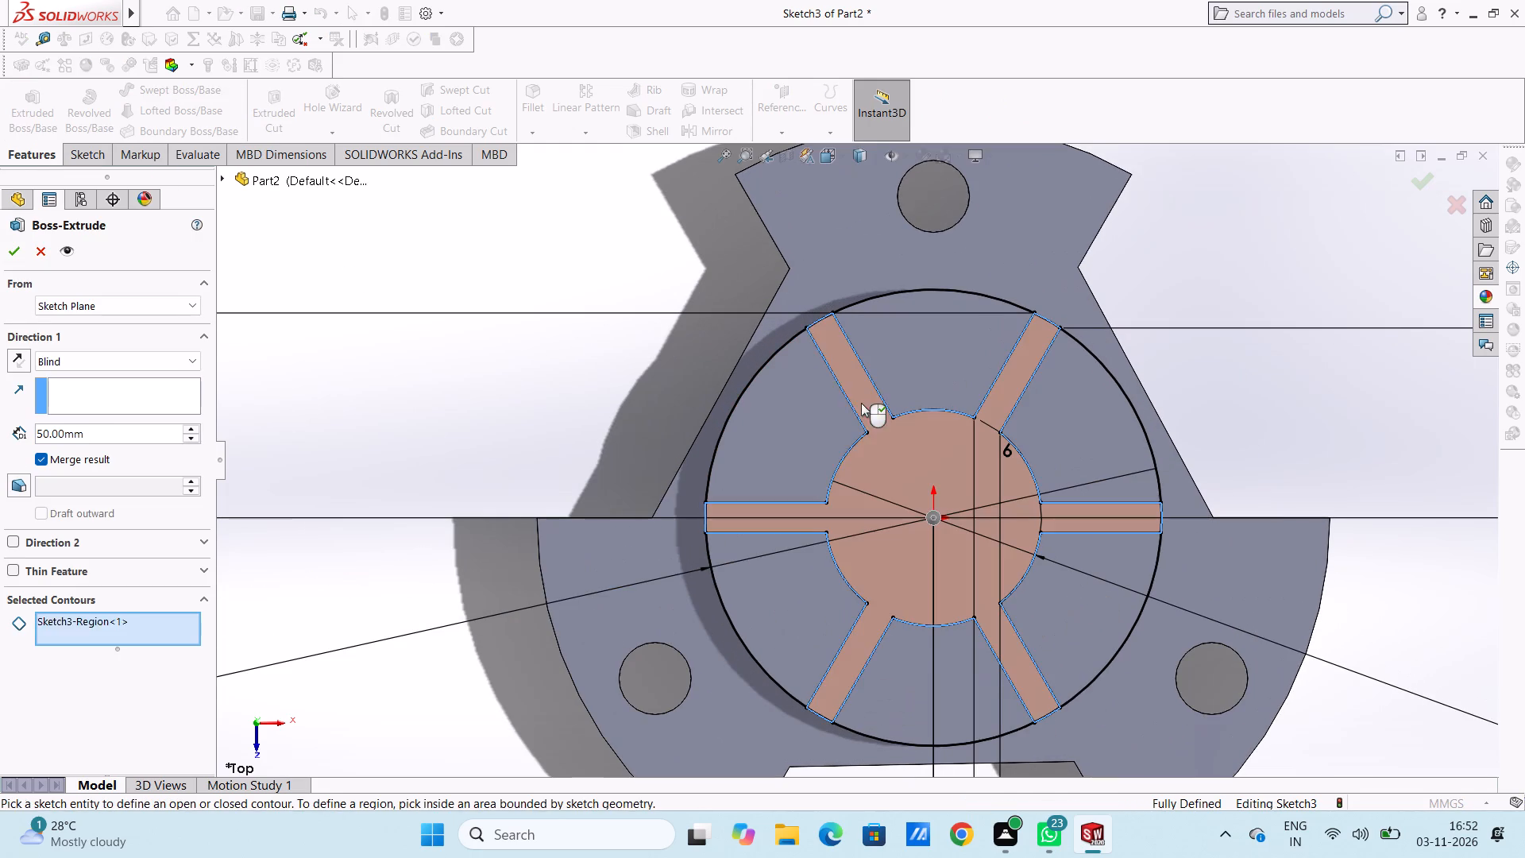
scroll(458, 392, up, 2)
middle_drag(534, 542, 571, 328)
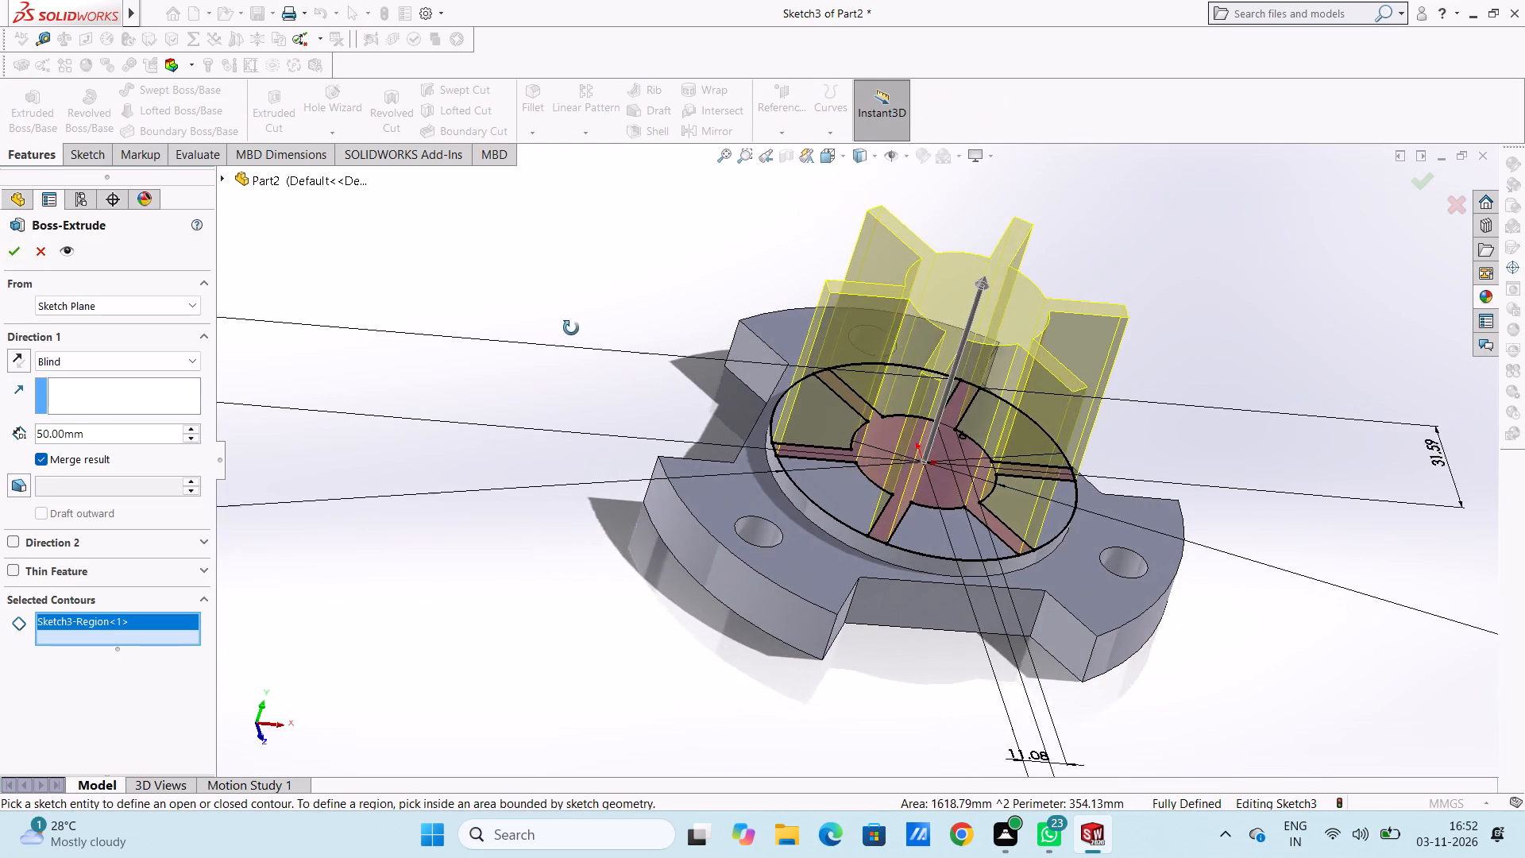
middle_drag(571, 328, 572, 326)
middle_drag(590, 581, 567, 542)
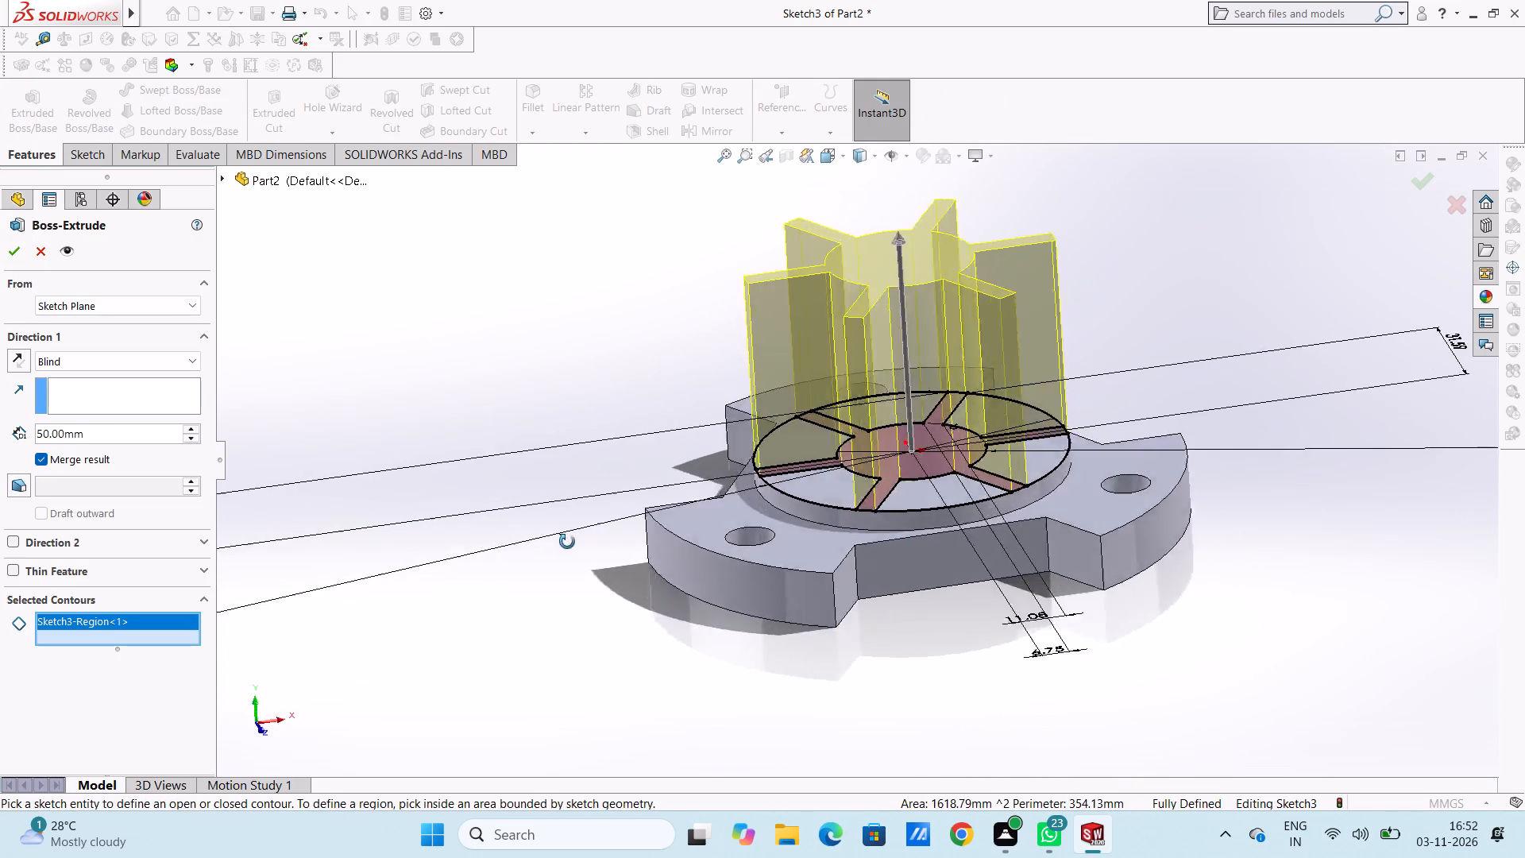
middle_drag(567, 542, 542, 508)
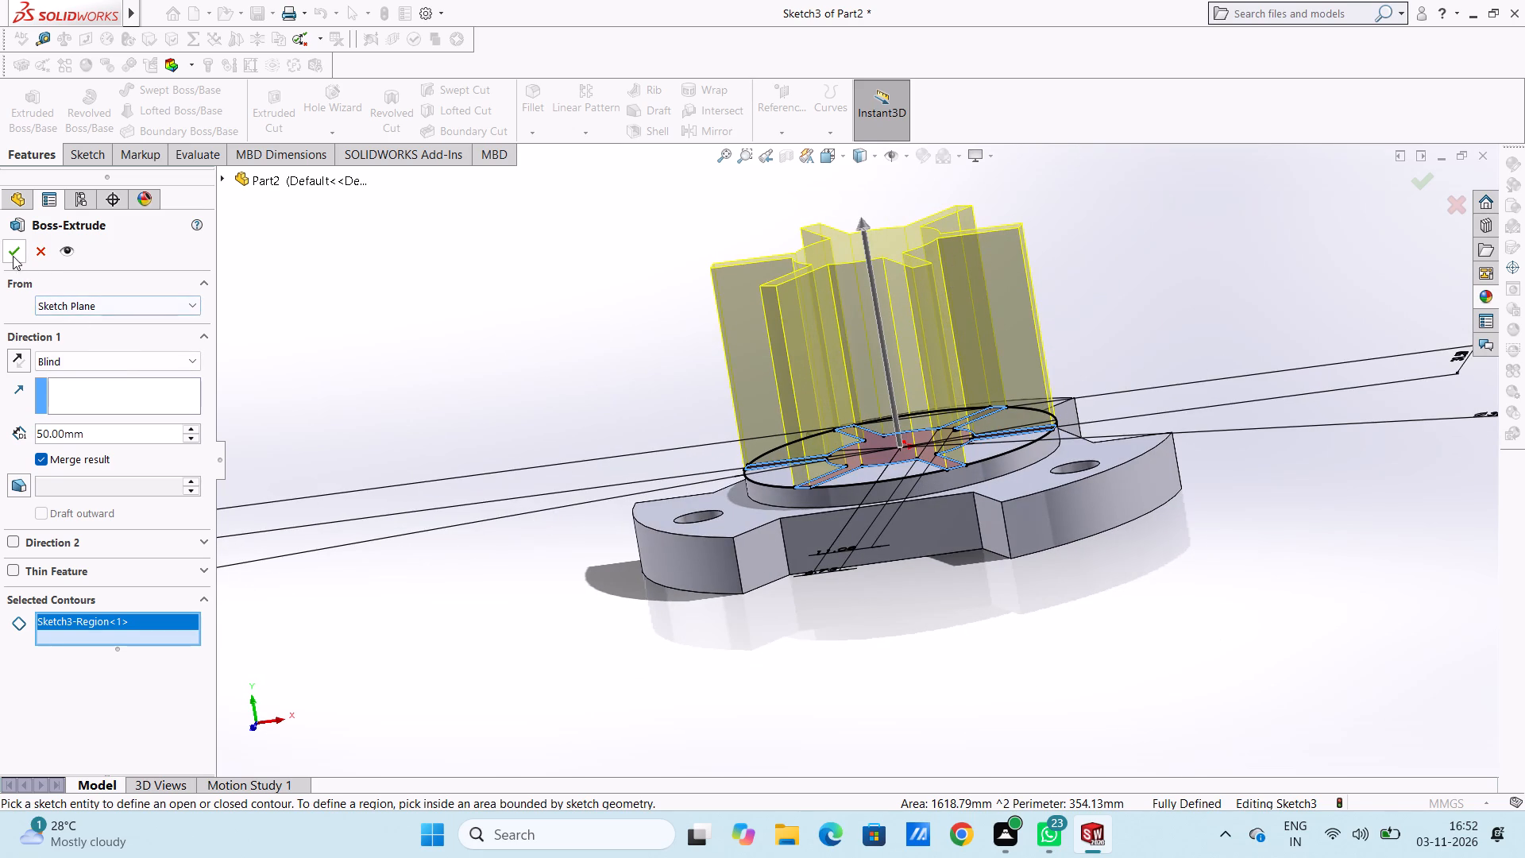
click(13, 255)
click(496, 350)
Inspect the undrafted six-armed extrusion from the front, from raised angles and close up along the arm edges.
middle_drag(554, 380, 683, 450)
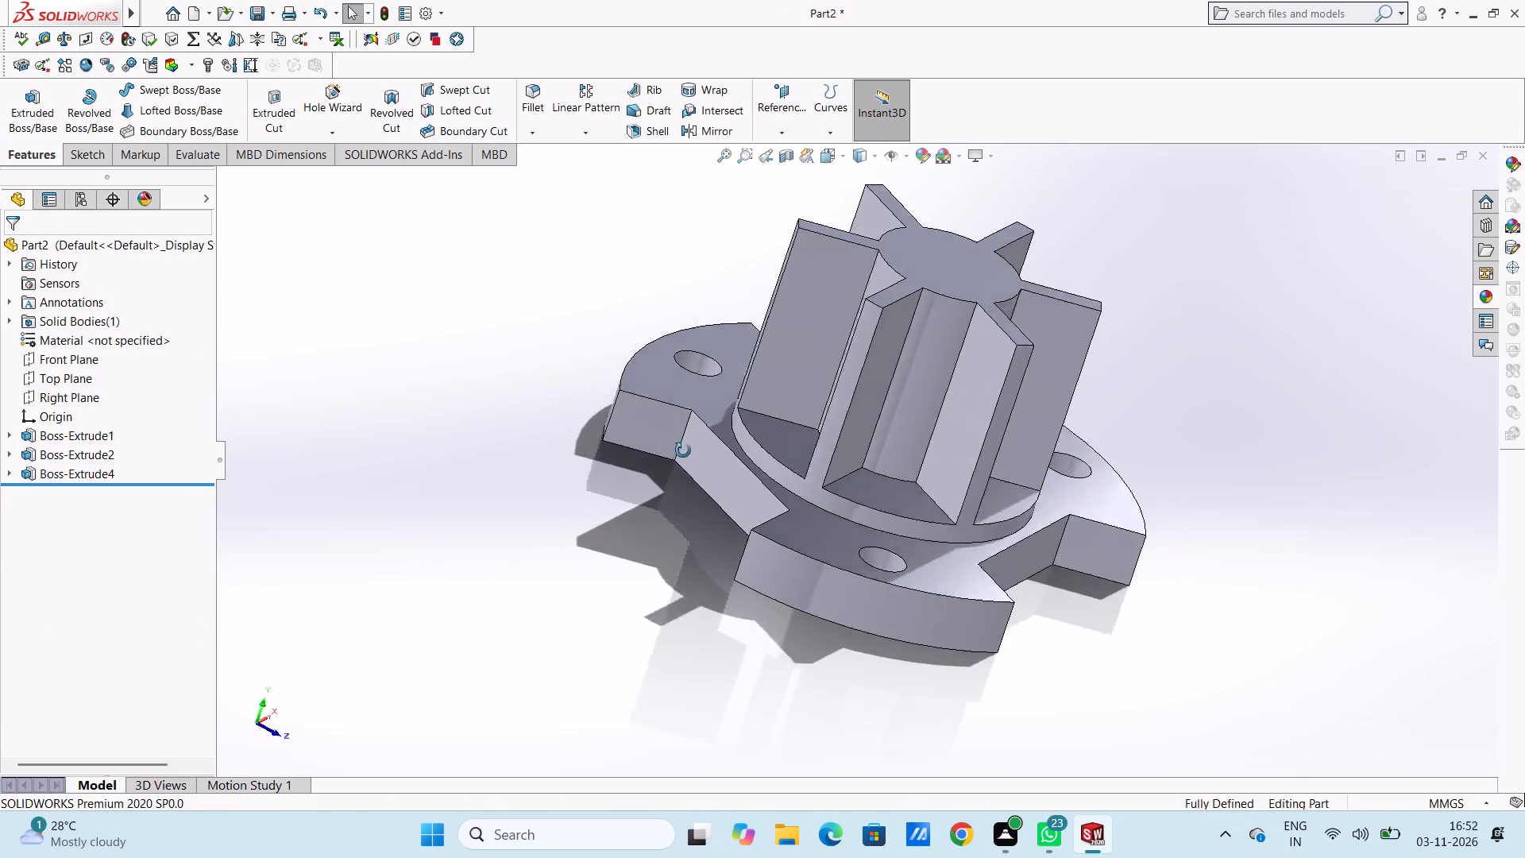
middle_drag(683, 450, 782, 468)
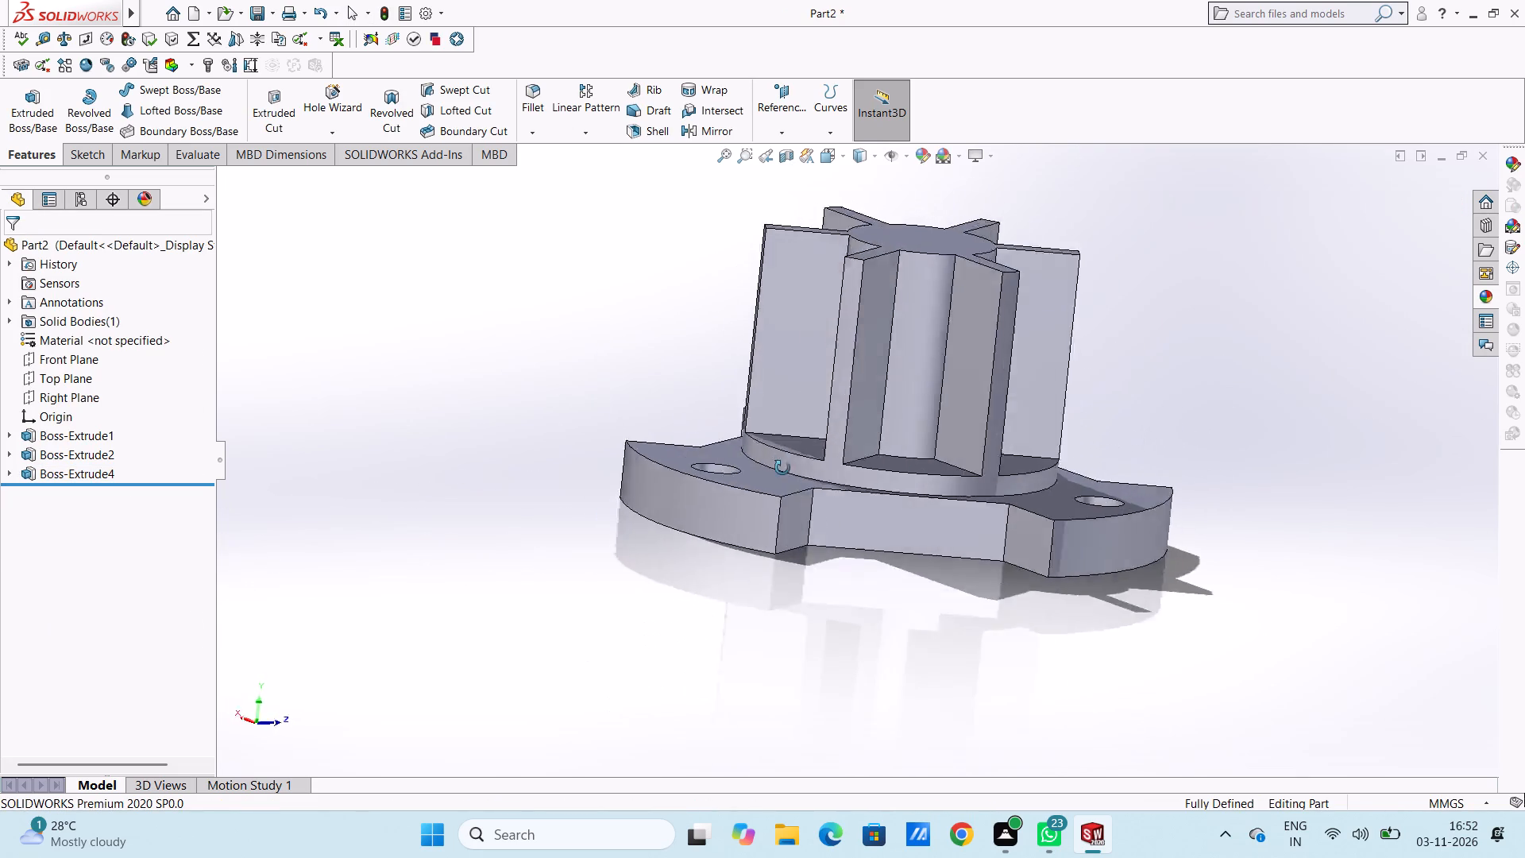
middle_drag(782, 468, 797, 539)
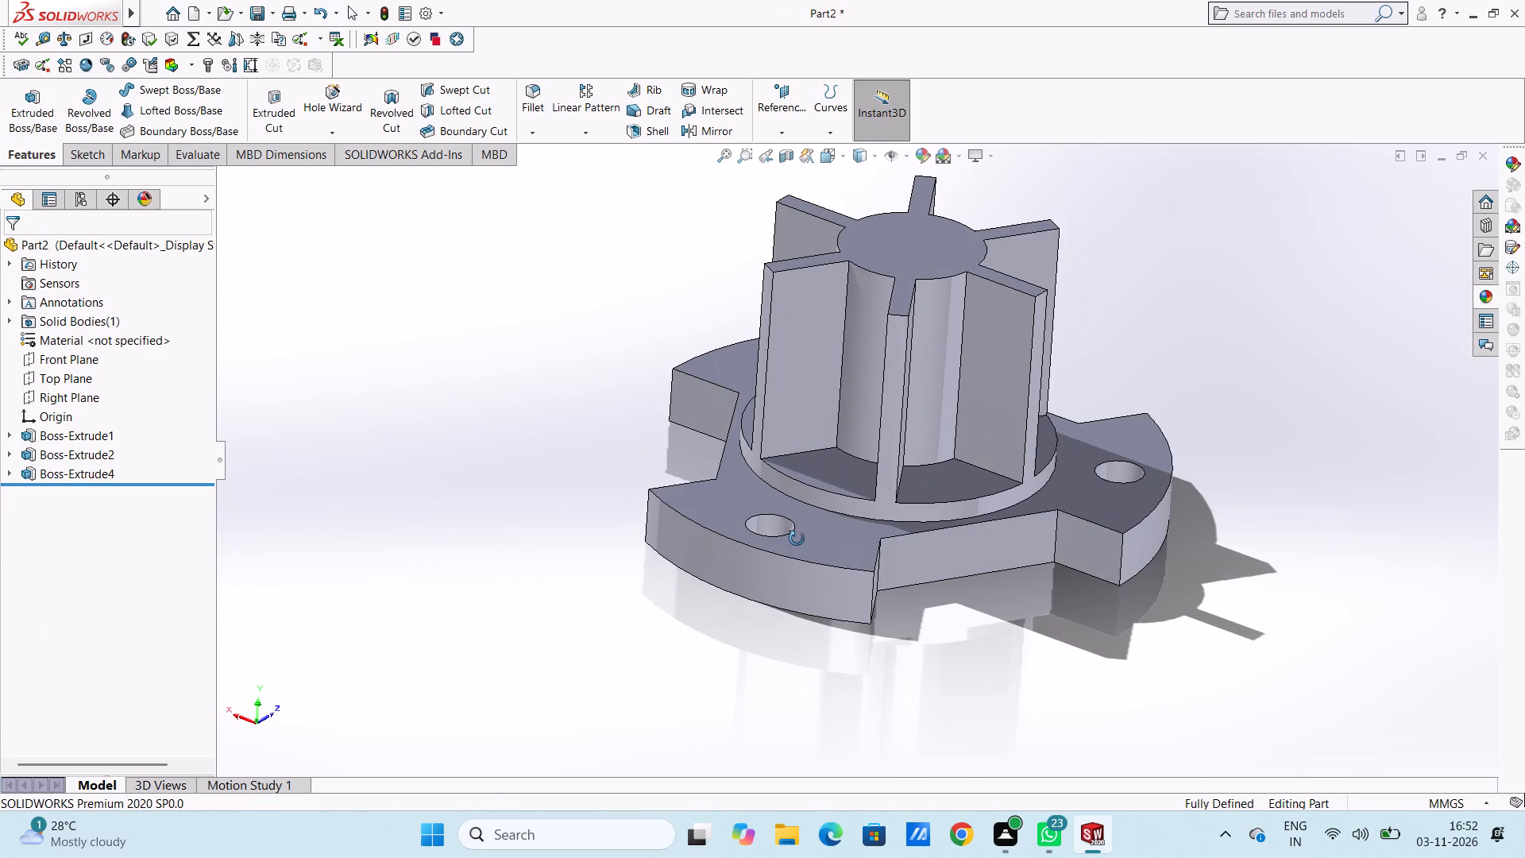
middle_drag(797, 539, 802, 542)
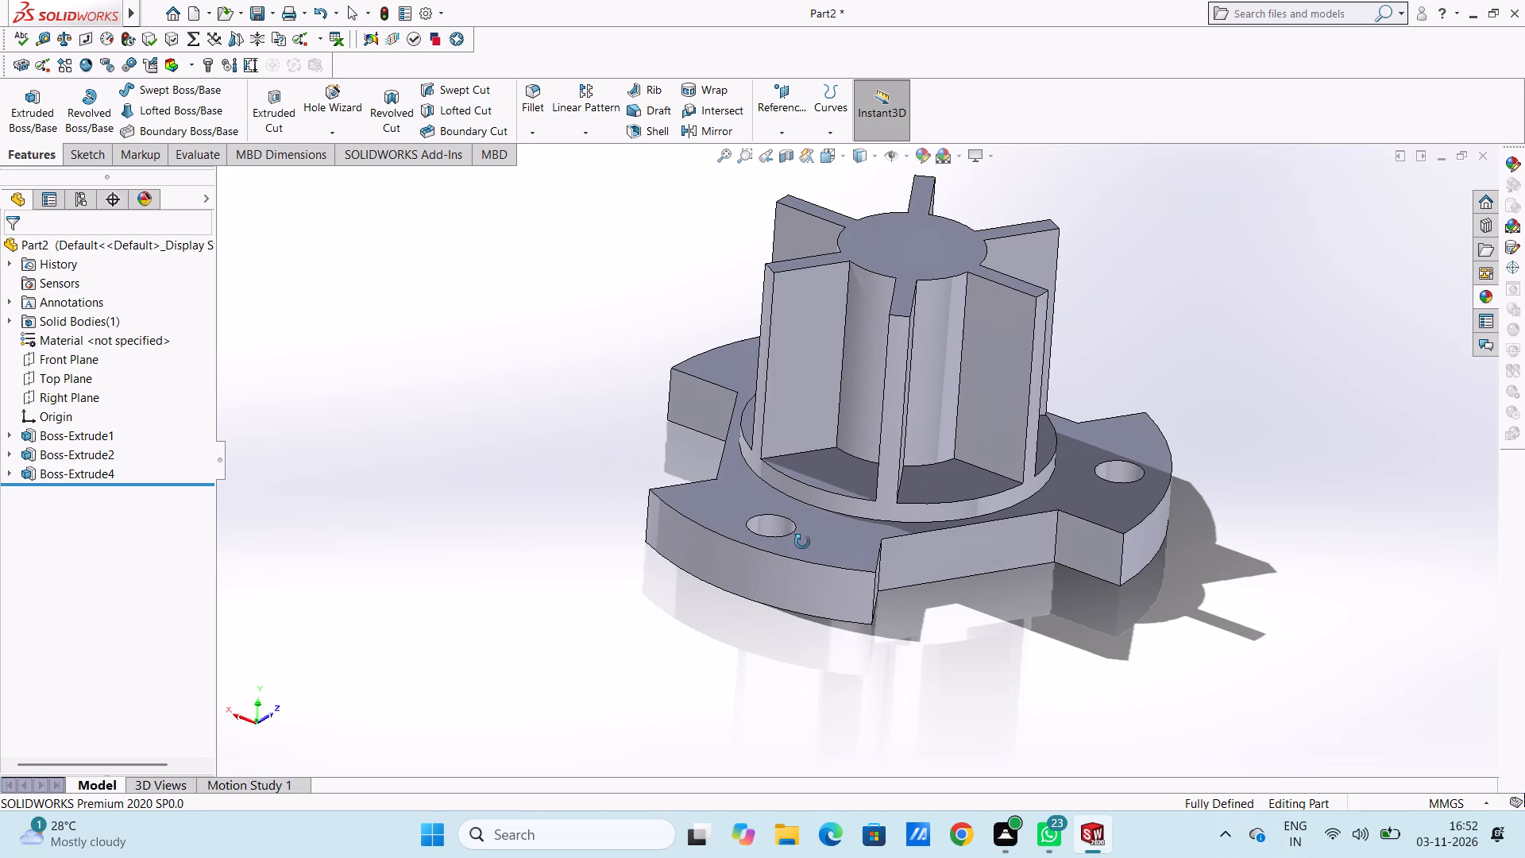
middle_drag(802, 542, 805, 543)
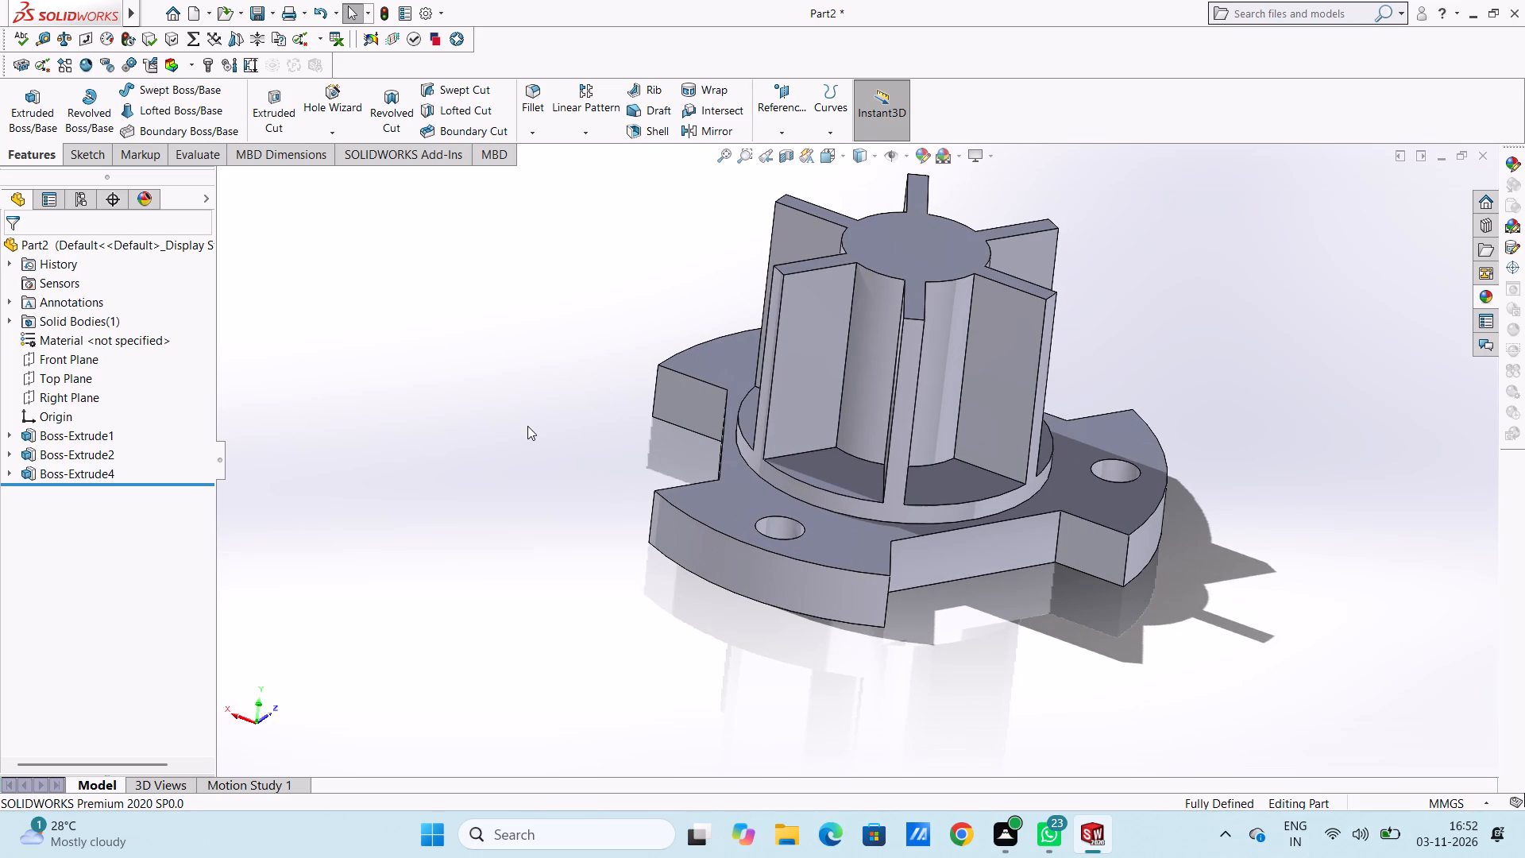
key(ctrl+1)
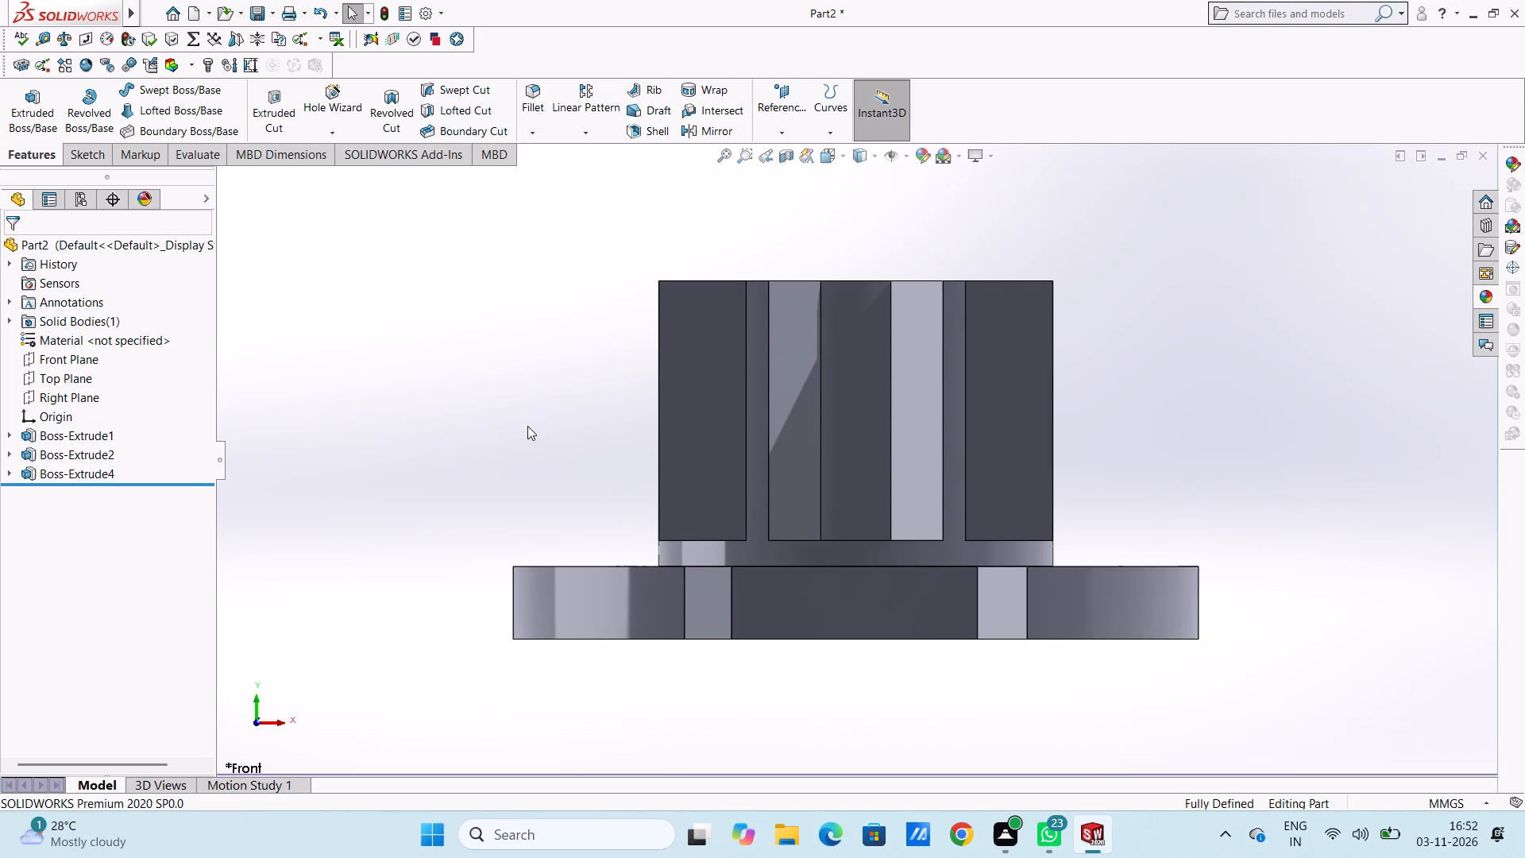
middle_drag(809, 395, 941, 415)
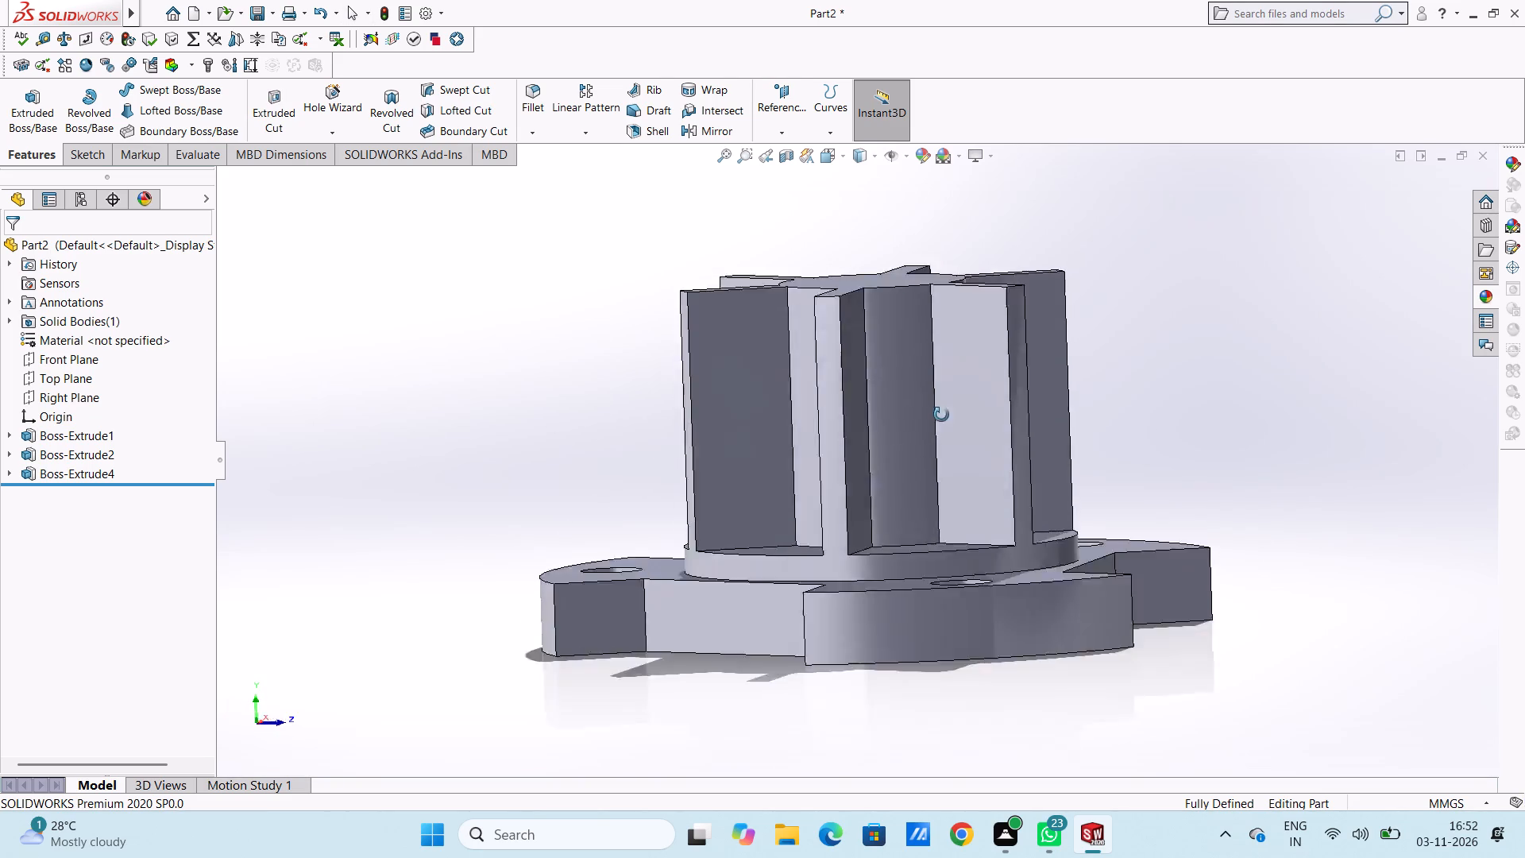
middle_drag(941, 415, 882, 440)
scroll(1051, 412, down, 3)
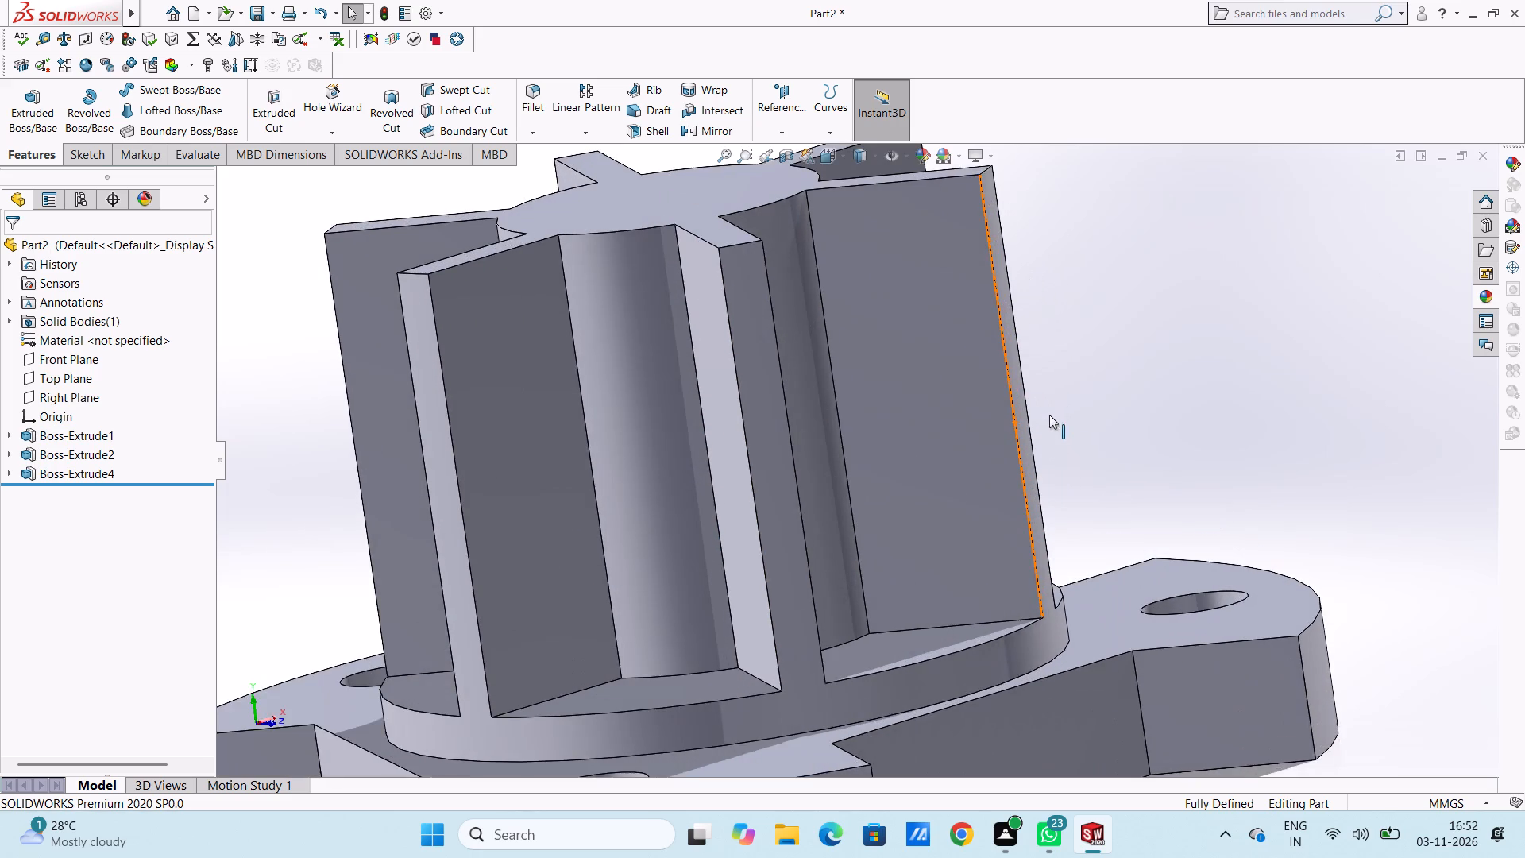
middle_drag(1067, 427, 1072, 397)
scroll(1033, 345, up, 2)
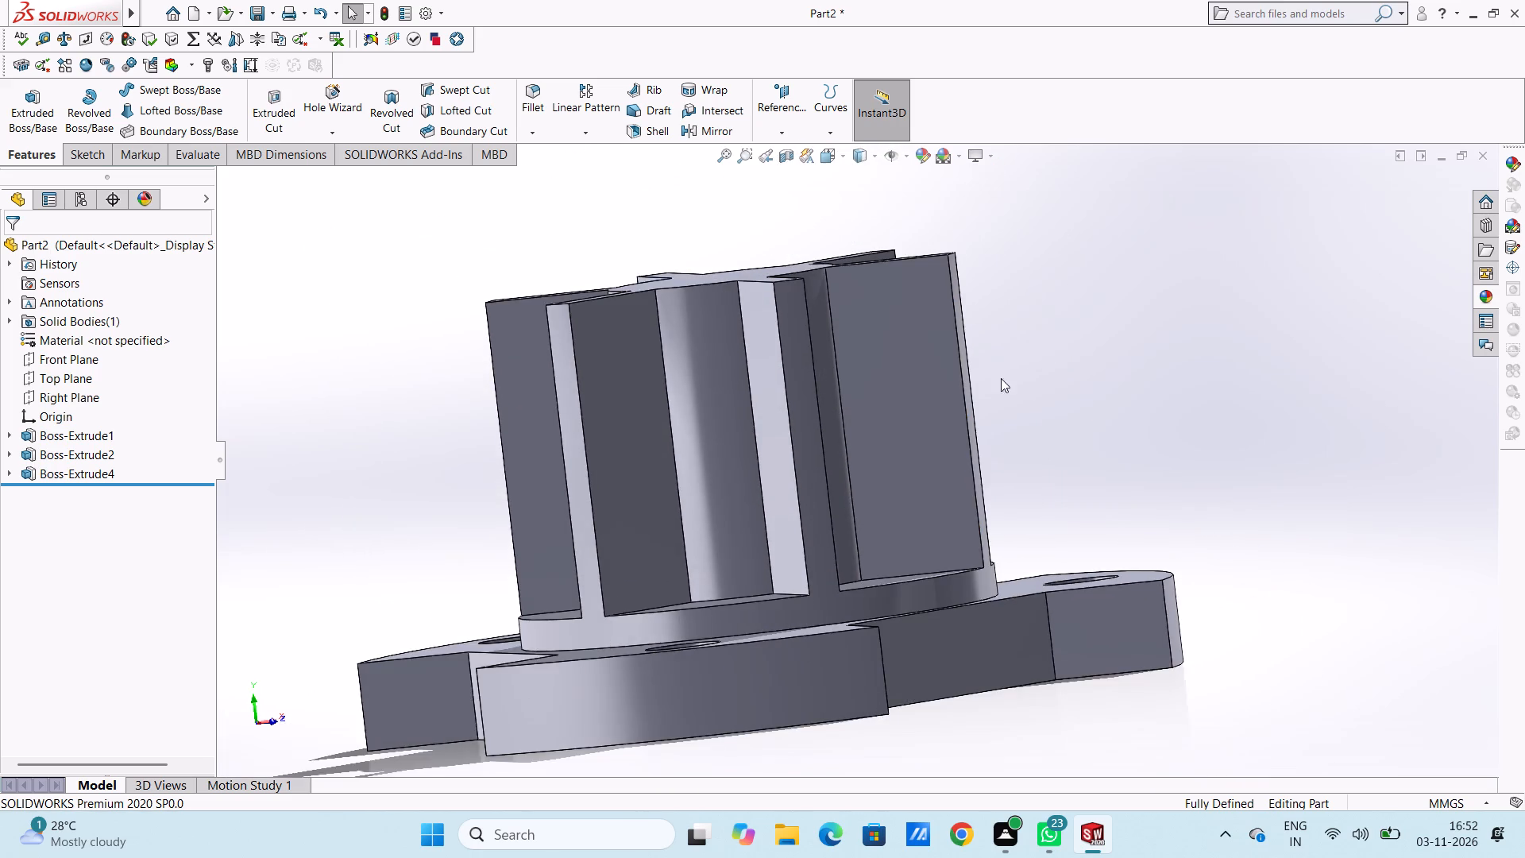
Open a new sketch on the flat side face of one of the six arms.
middle_click(1017, 377)
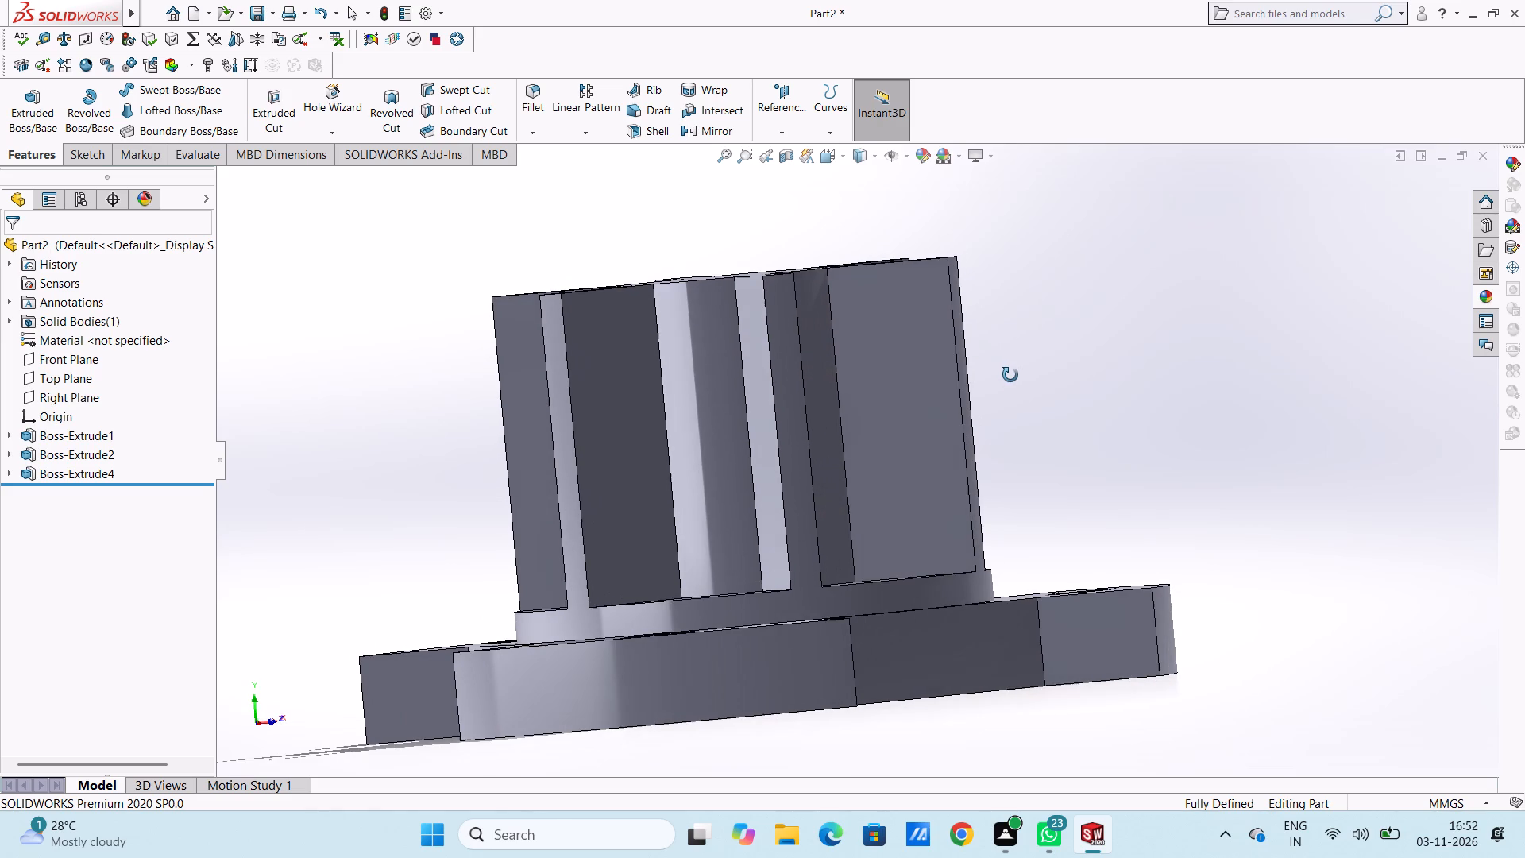
scroll(924, 358, down, 3)
click(898, 361)
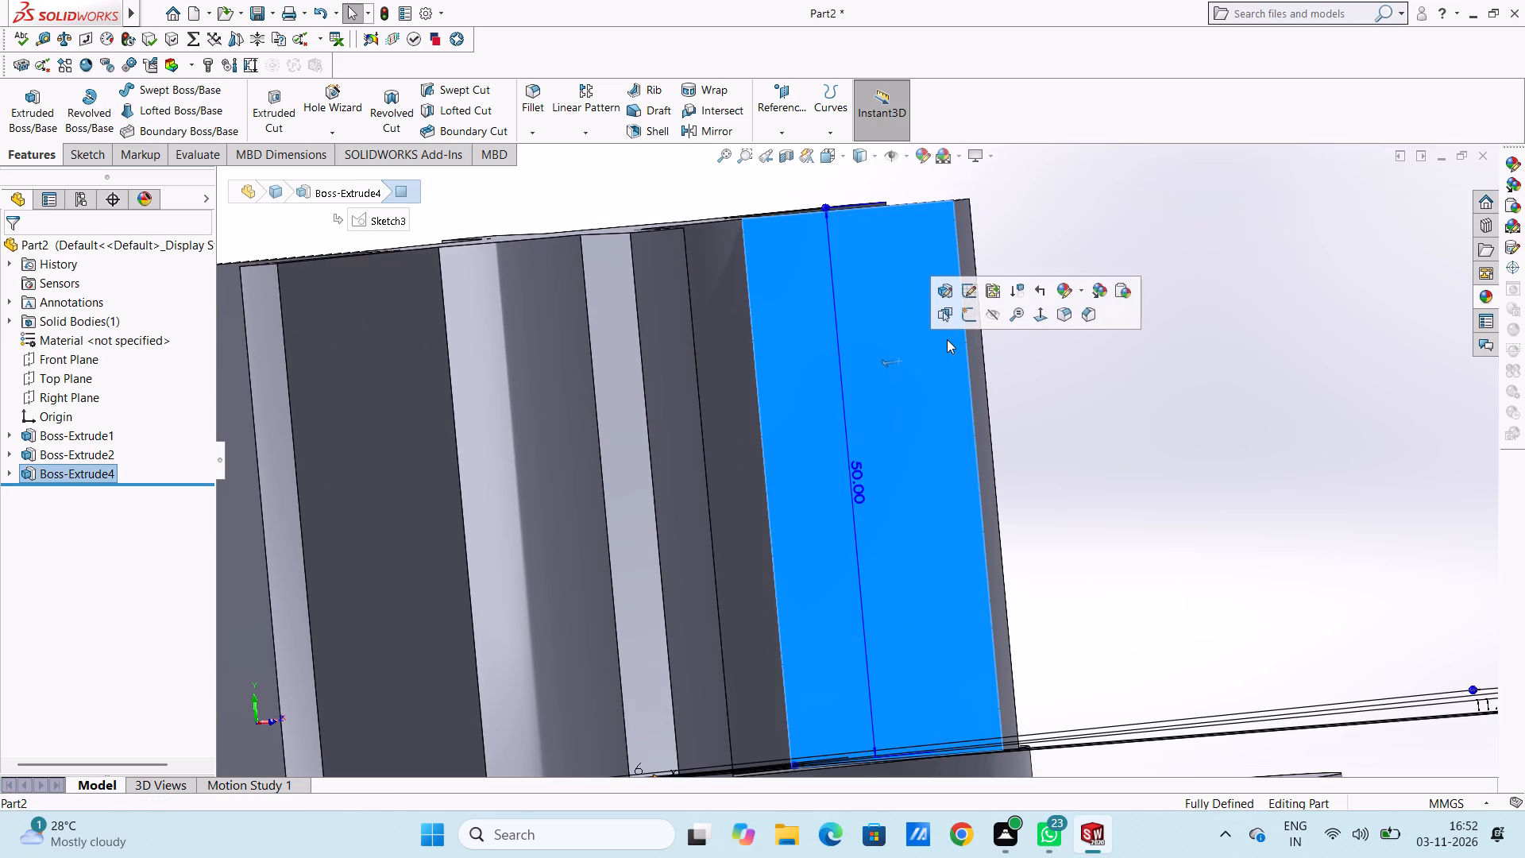
click(971, 318)
click(1013, 362)
scroll(1029, 385, up, 2)
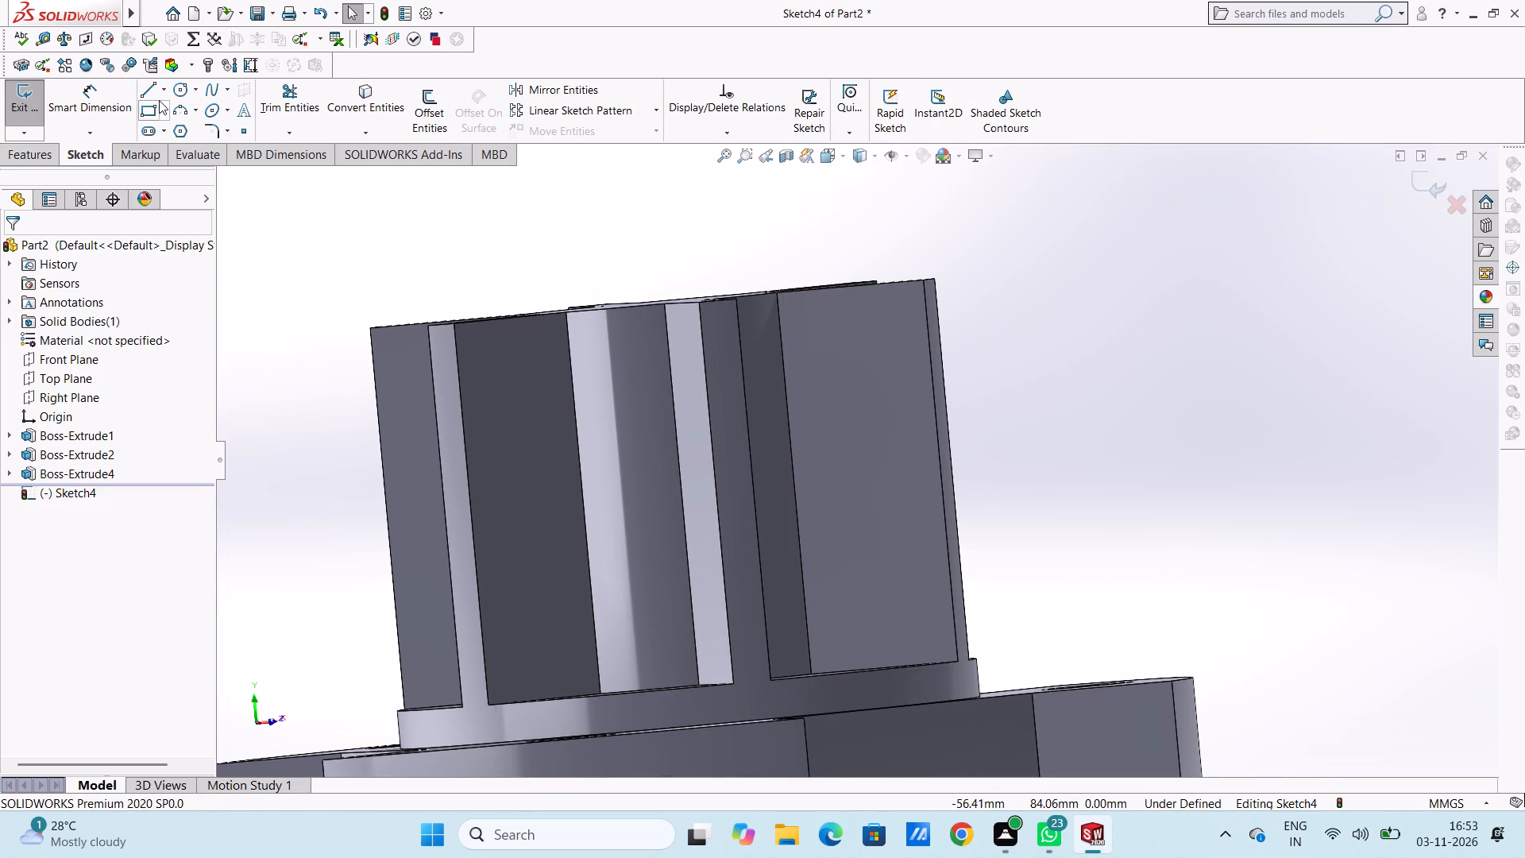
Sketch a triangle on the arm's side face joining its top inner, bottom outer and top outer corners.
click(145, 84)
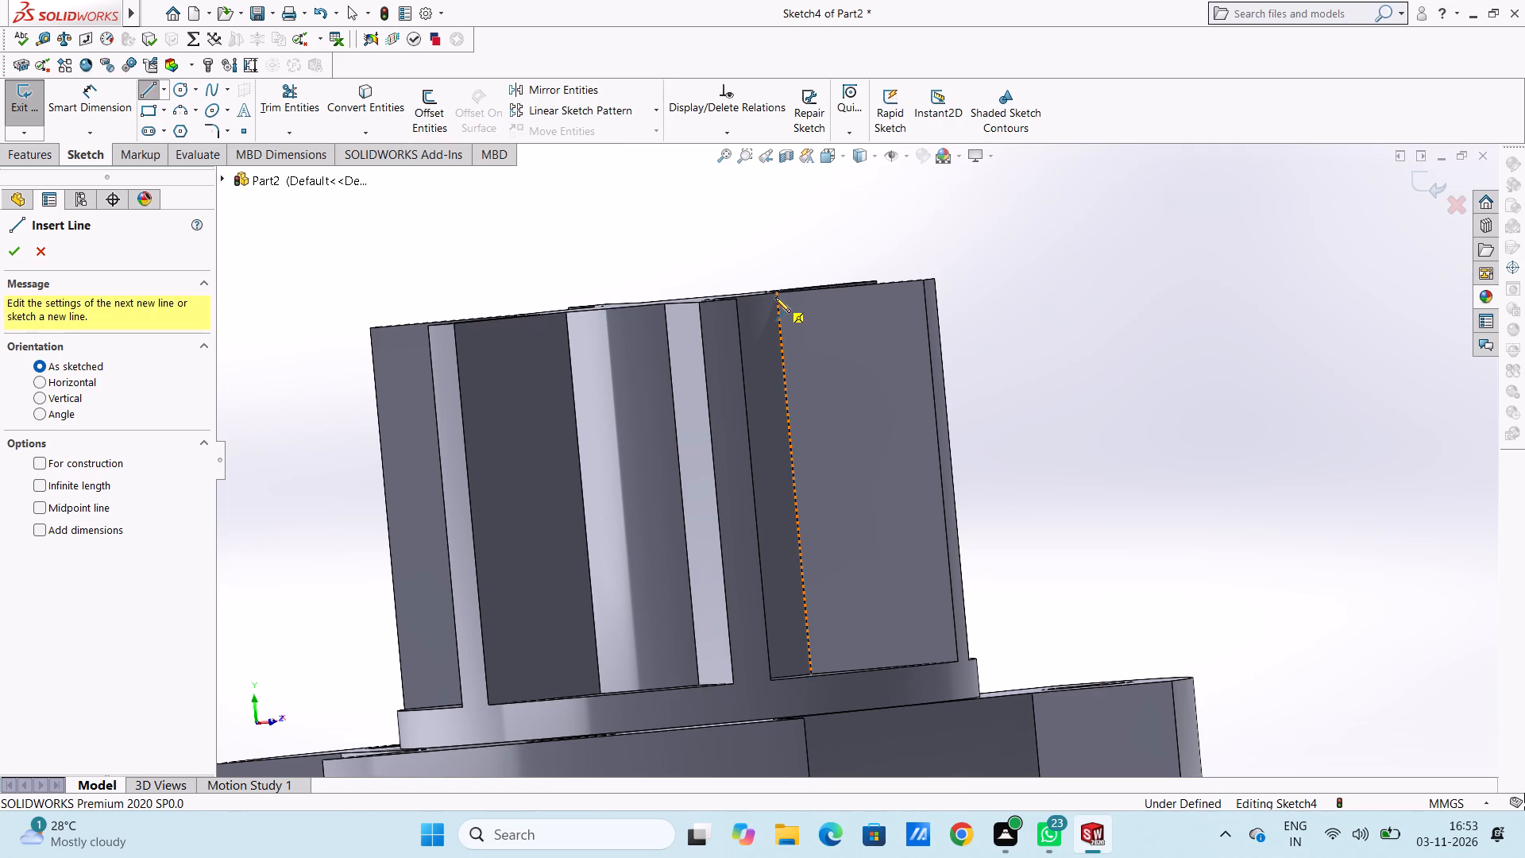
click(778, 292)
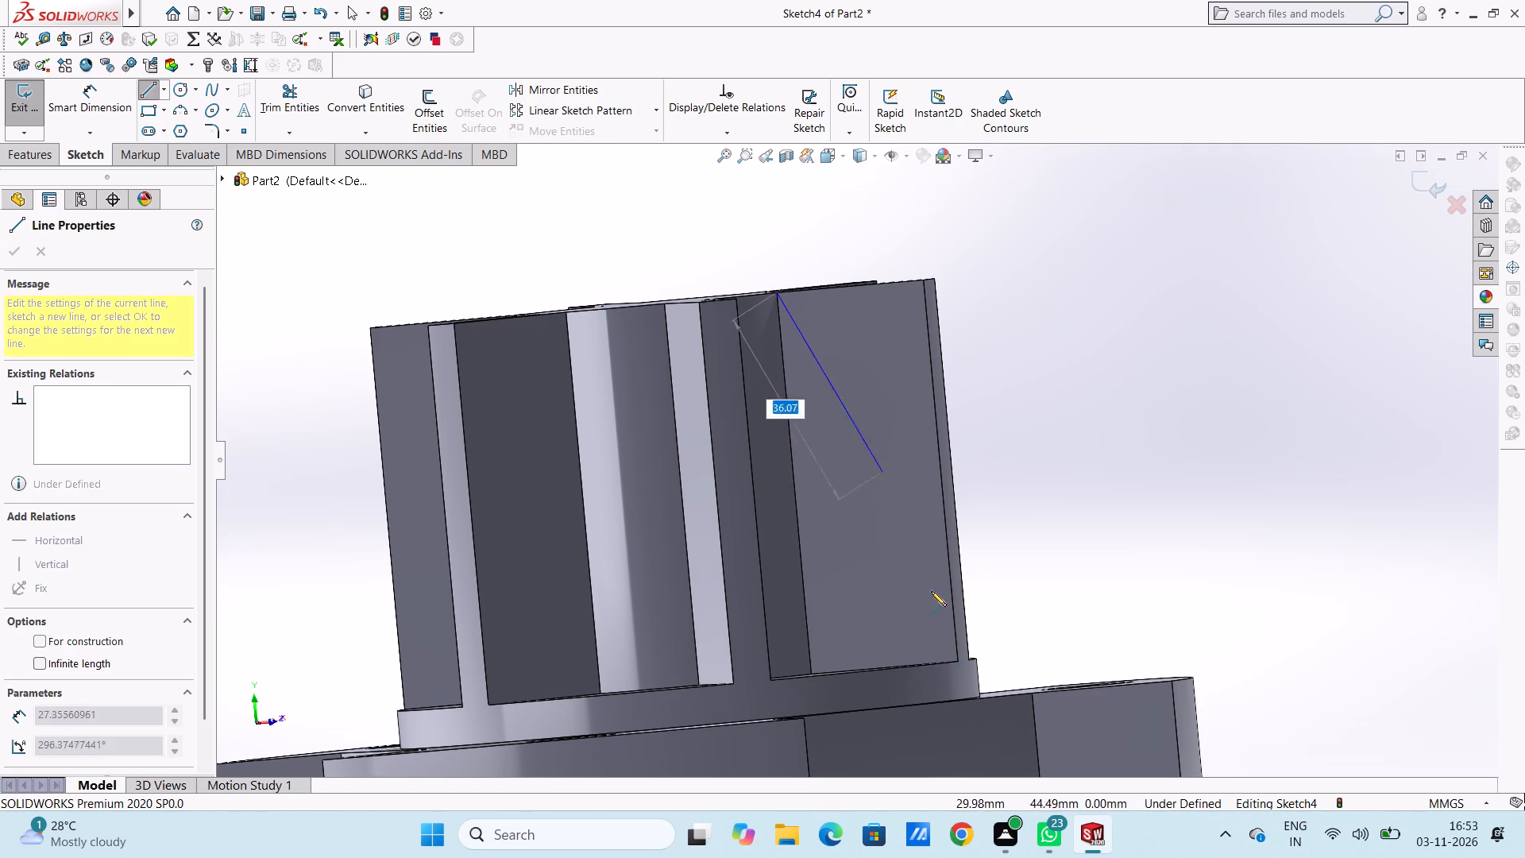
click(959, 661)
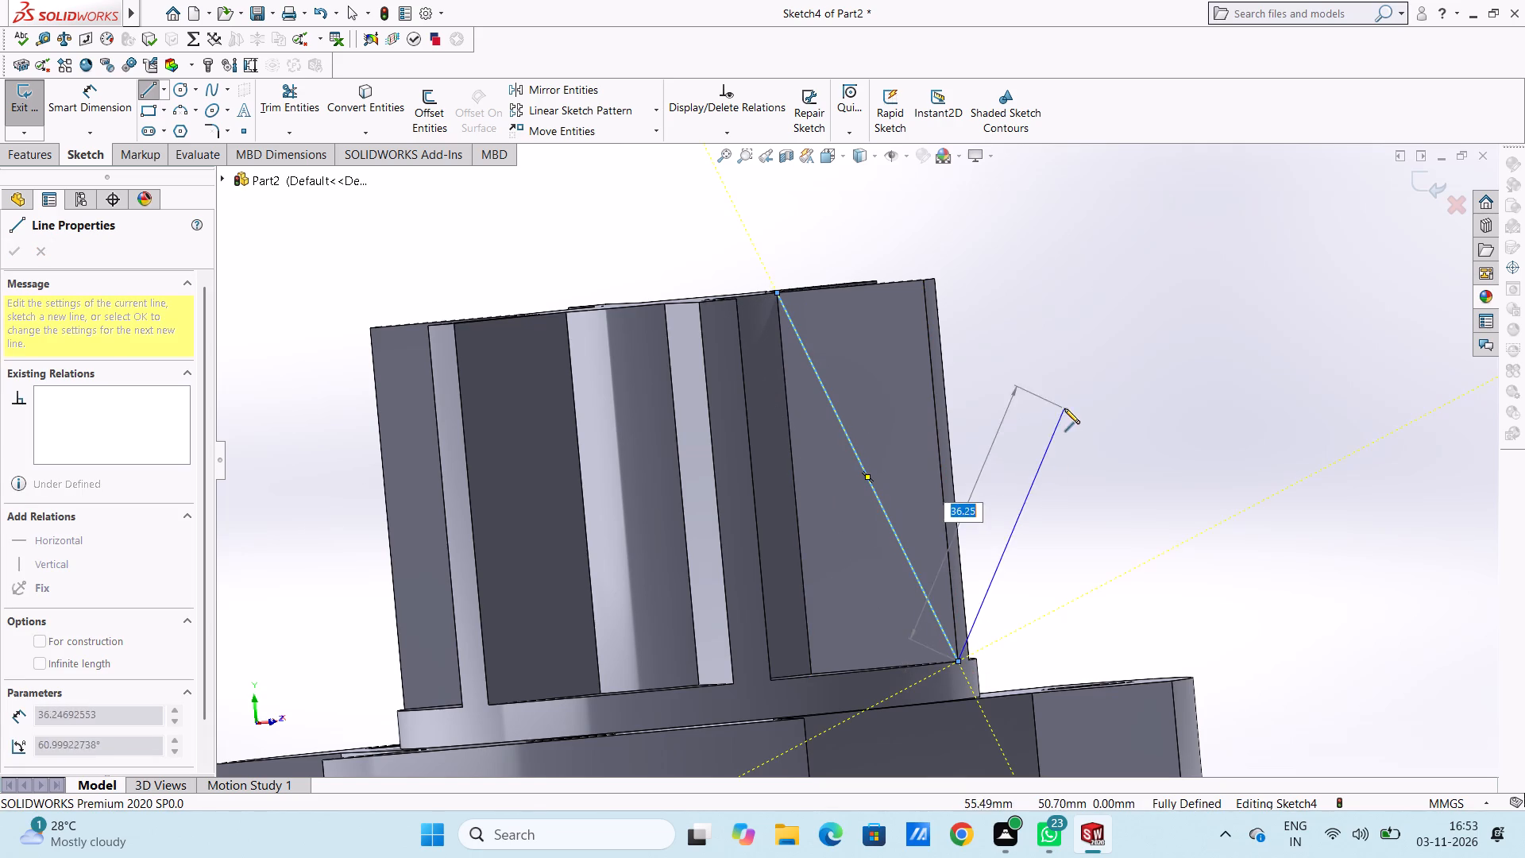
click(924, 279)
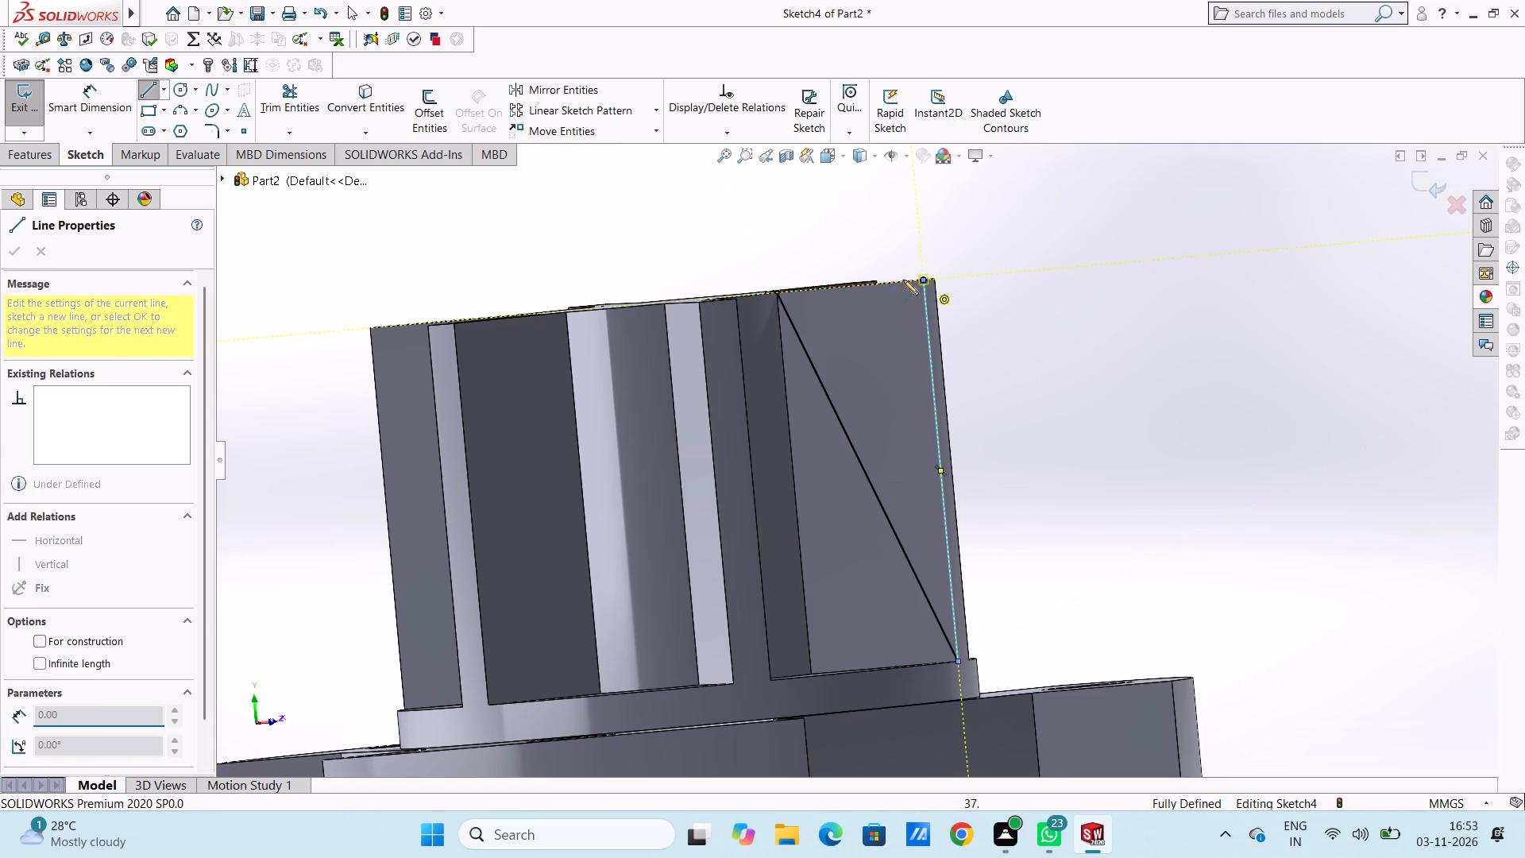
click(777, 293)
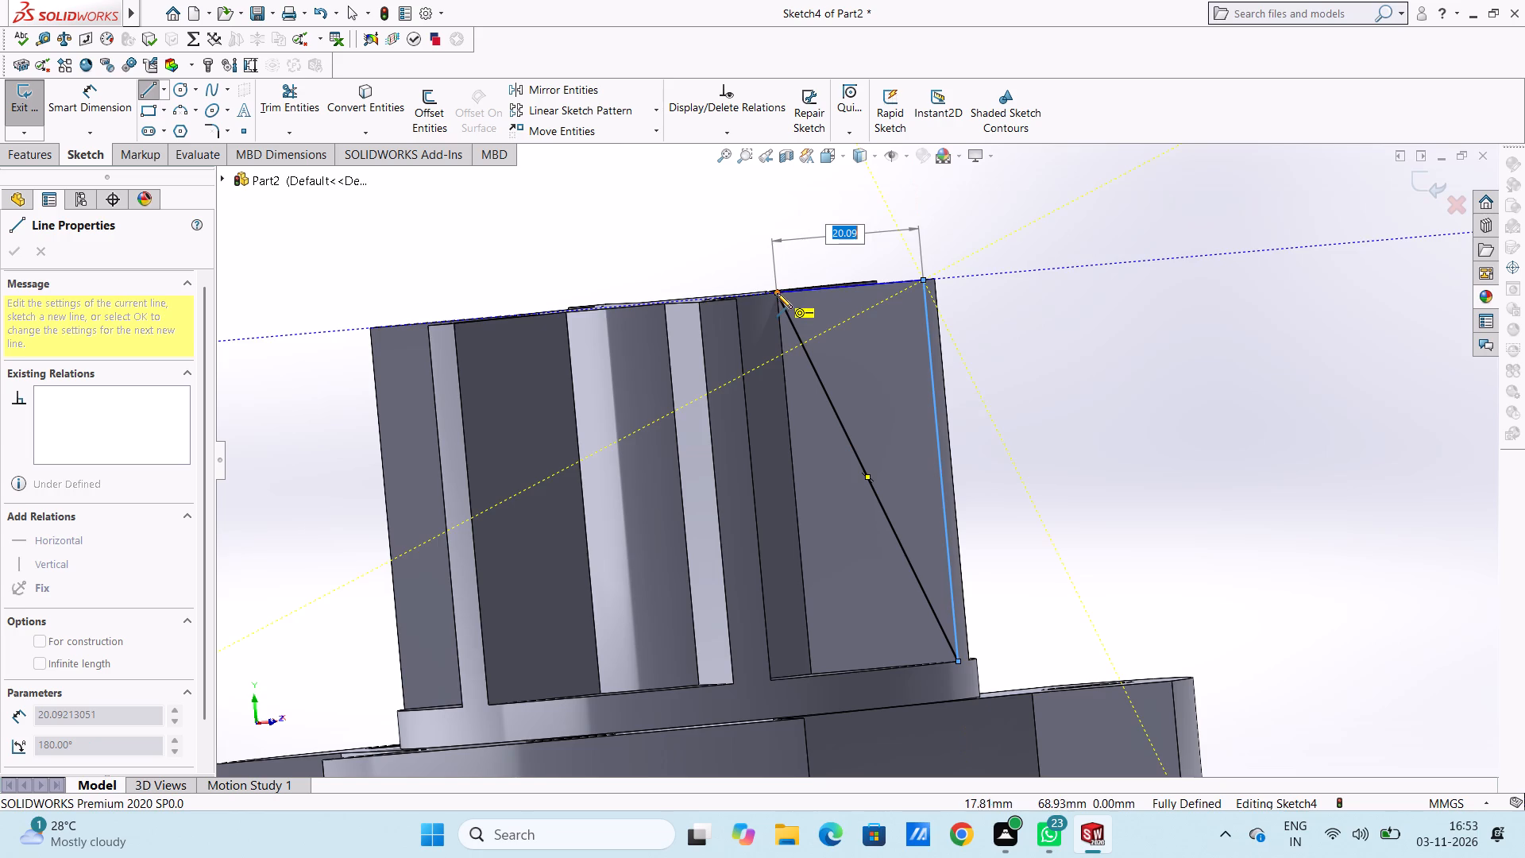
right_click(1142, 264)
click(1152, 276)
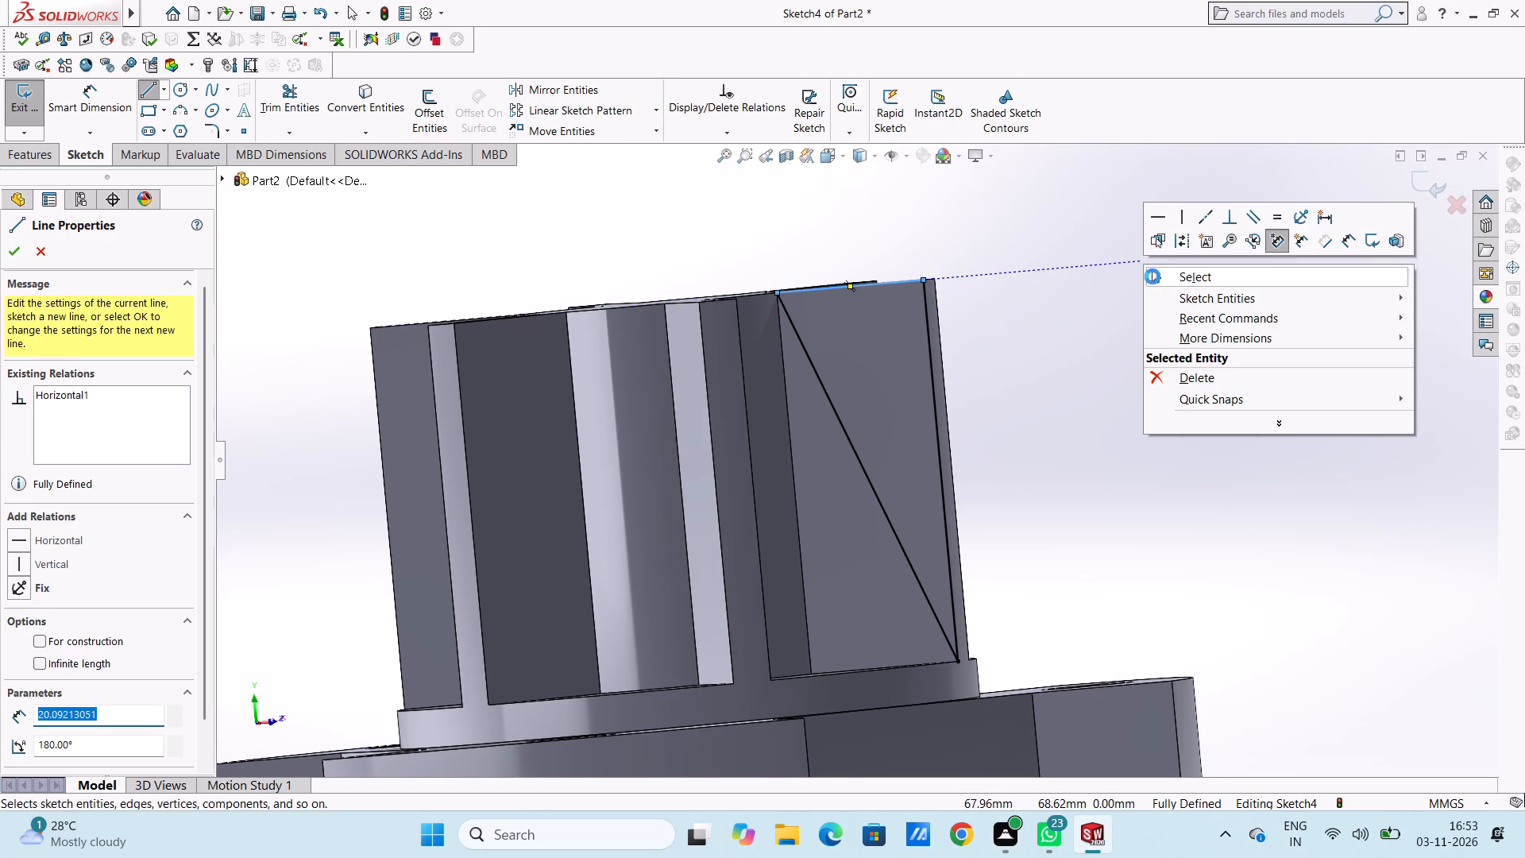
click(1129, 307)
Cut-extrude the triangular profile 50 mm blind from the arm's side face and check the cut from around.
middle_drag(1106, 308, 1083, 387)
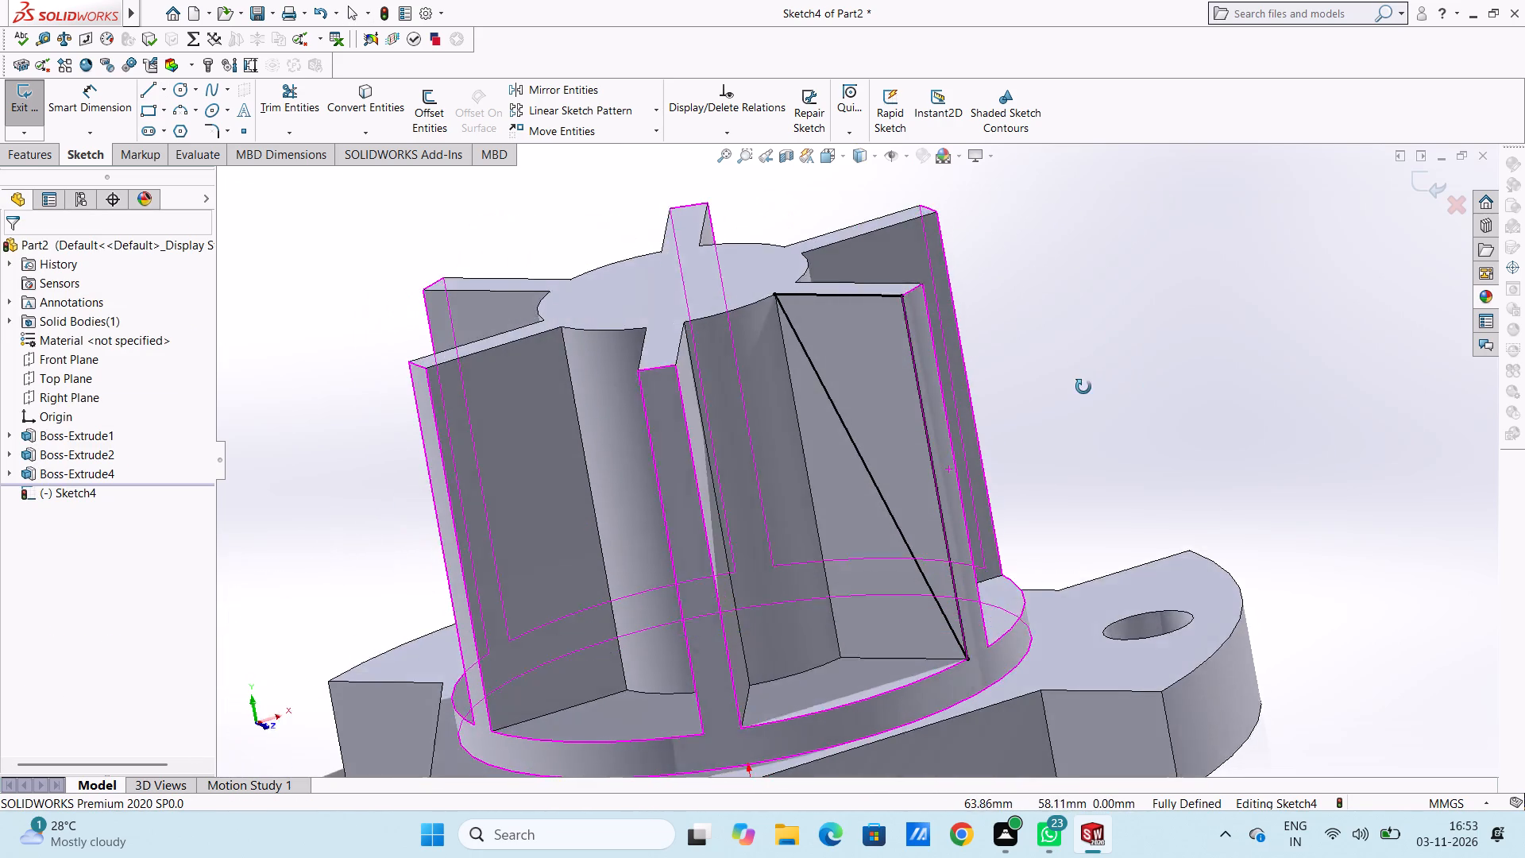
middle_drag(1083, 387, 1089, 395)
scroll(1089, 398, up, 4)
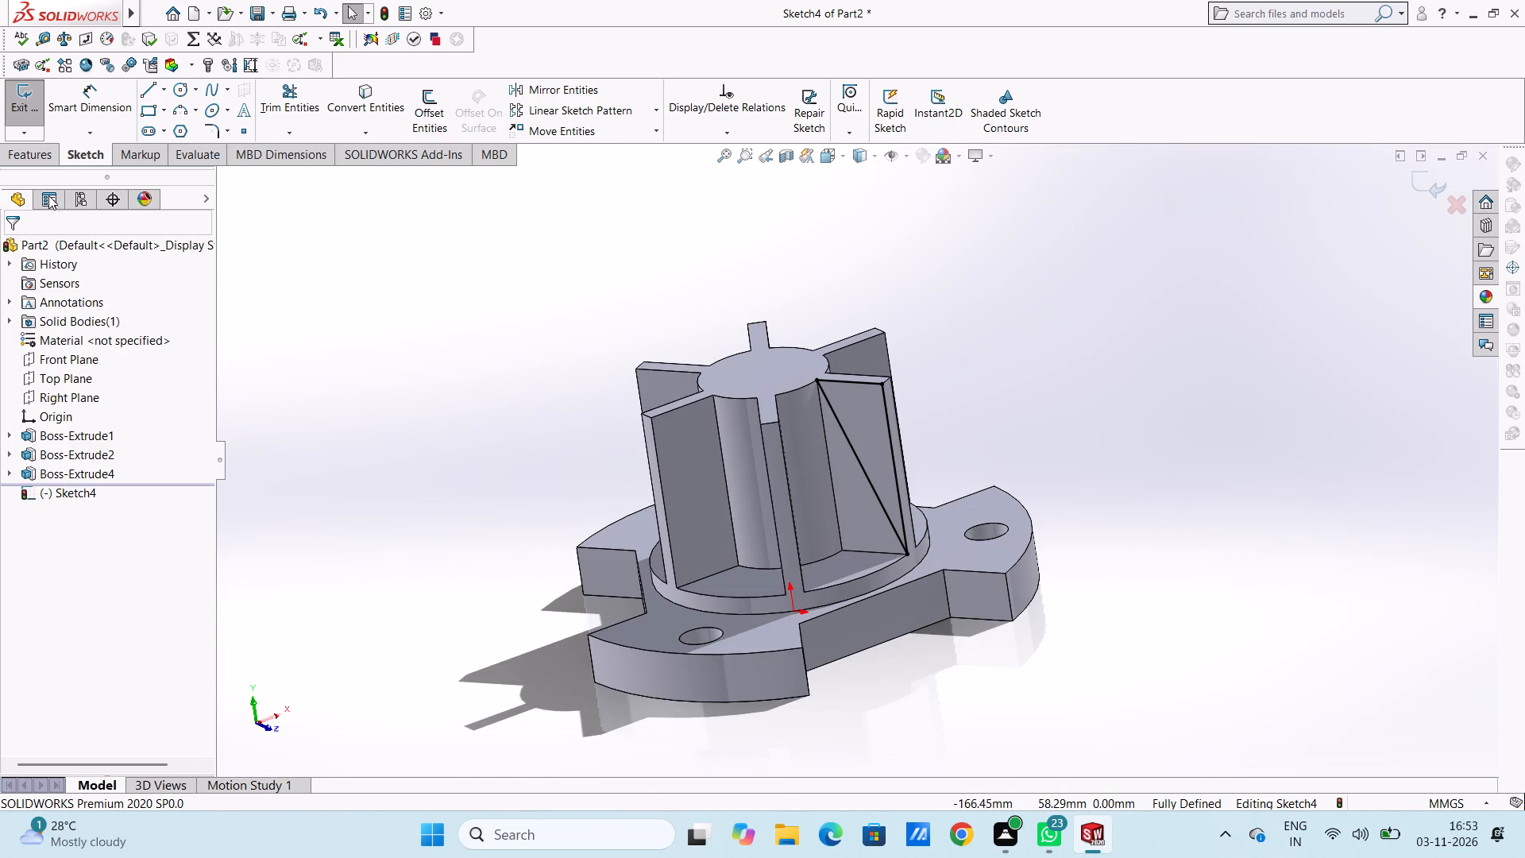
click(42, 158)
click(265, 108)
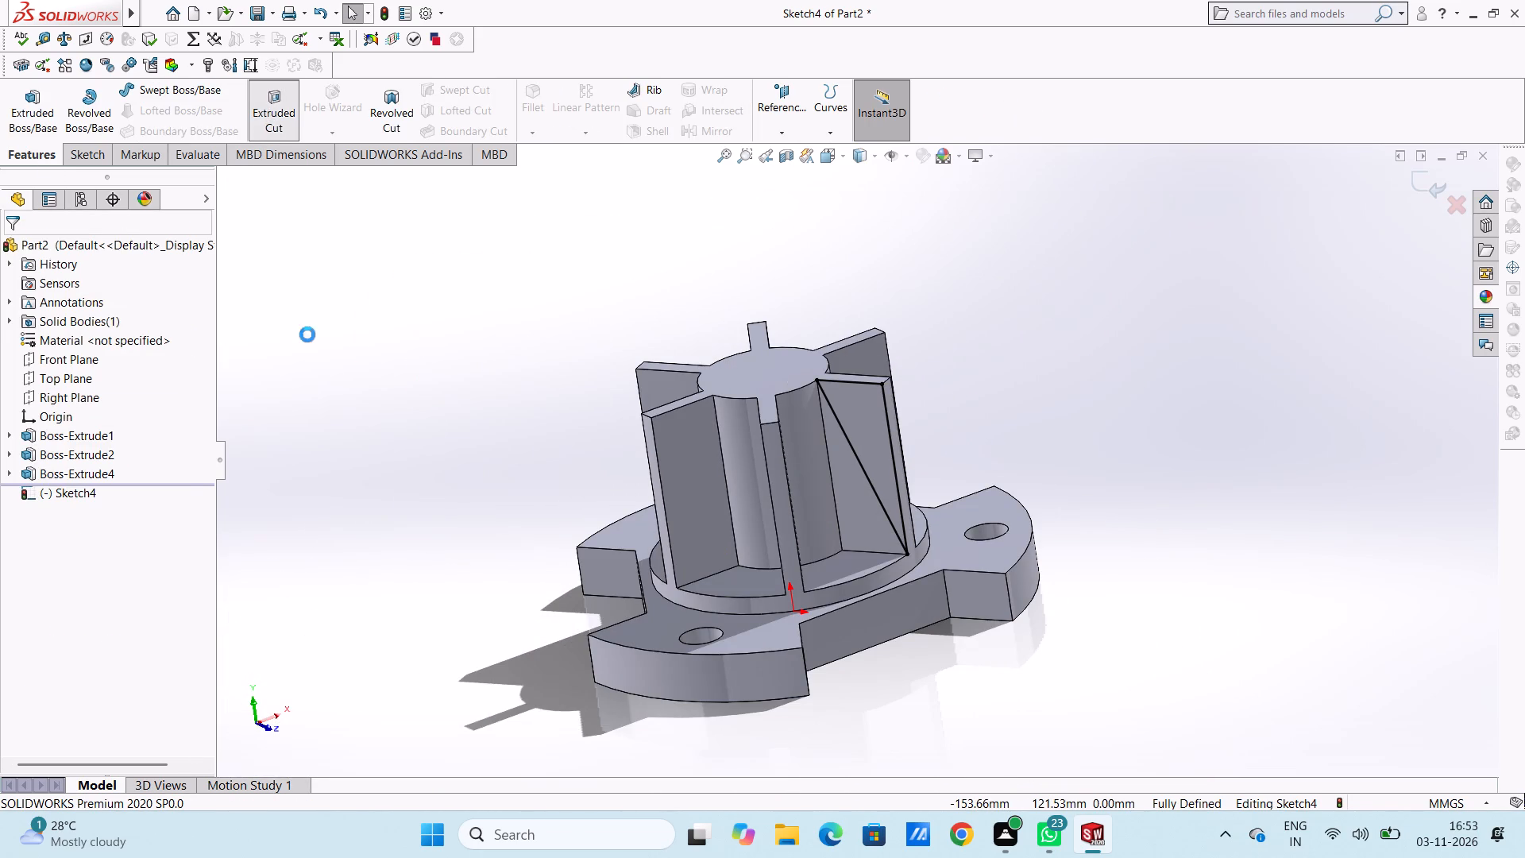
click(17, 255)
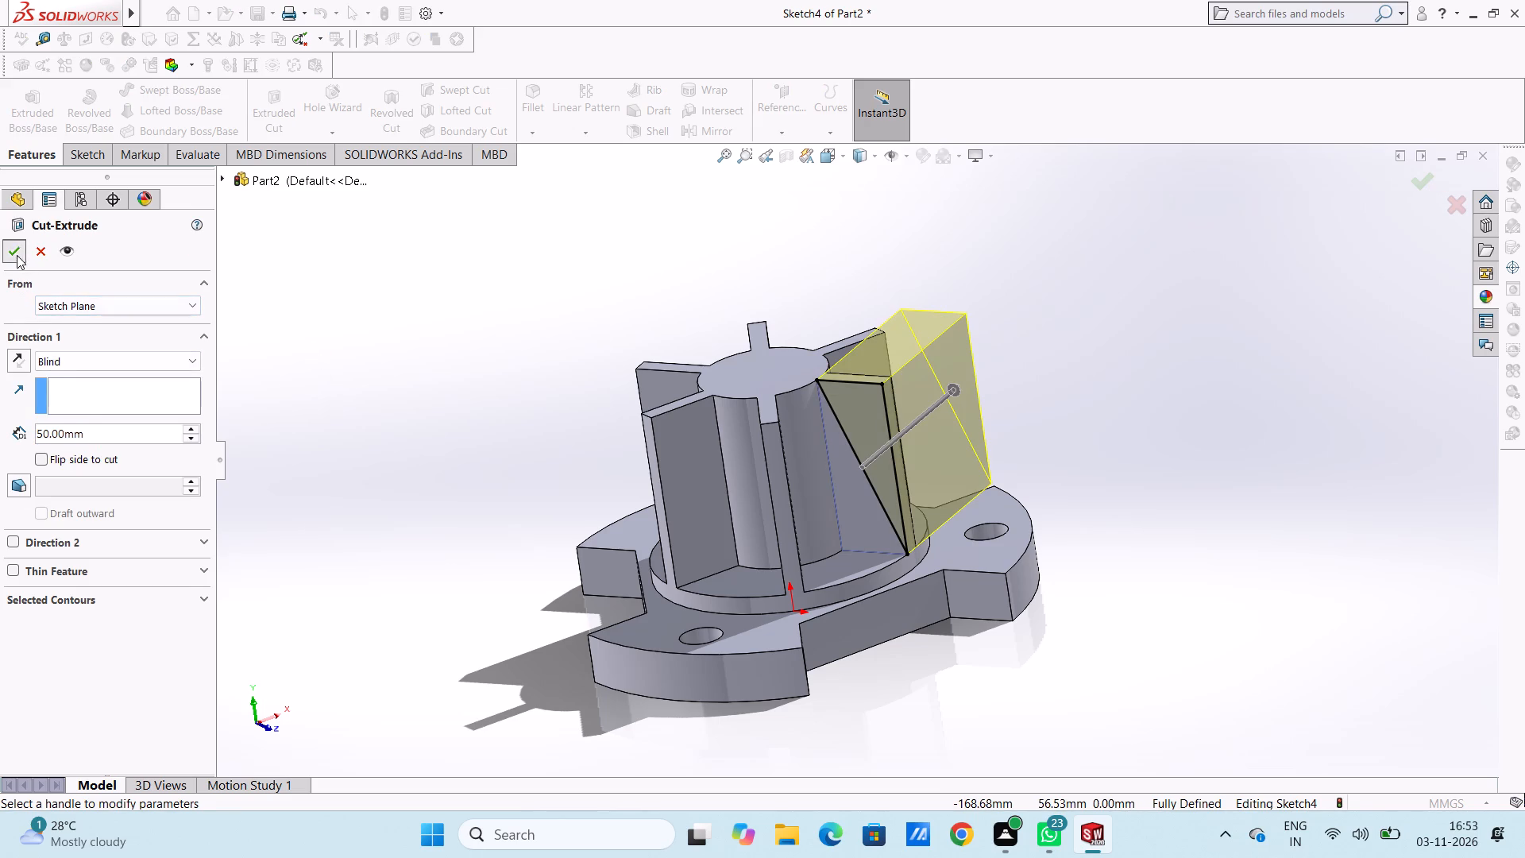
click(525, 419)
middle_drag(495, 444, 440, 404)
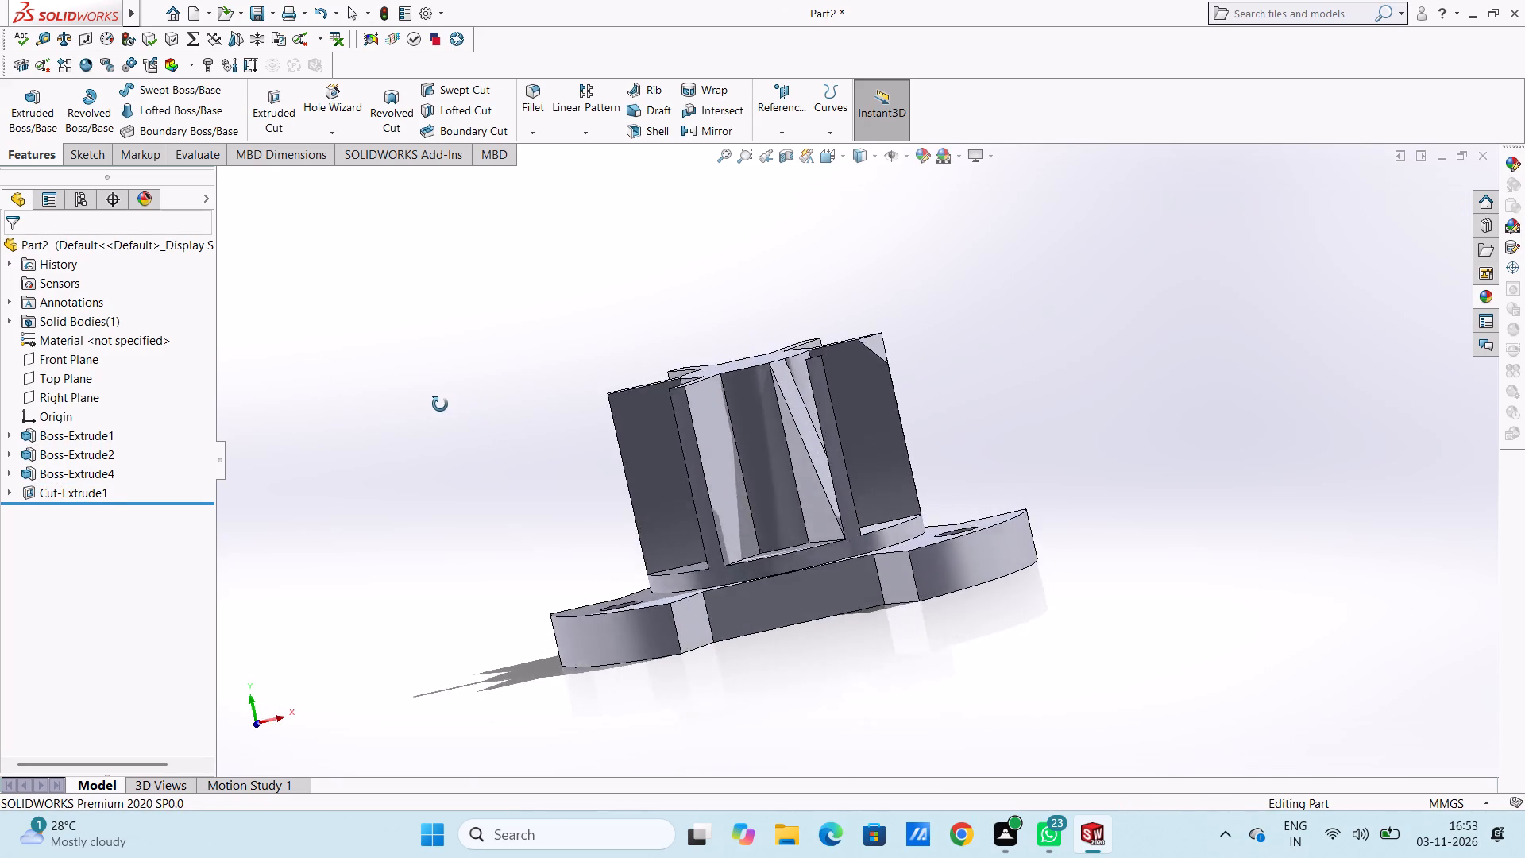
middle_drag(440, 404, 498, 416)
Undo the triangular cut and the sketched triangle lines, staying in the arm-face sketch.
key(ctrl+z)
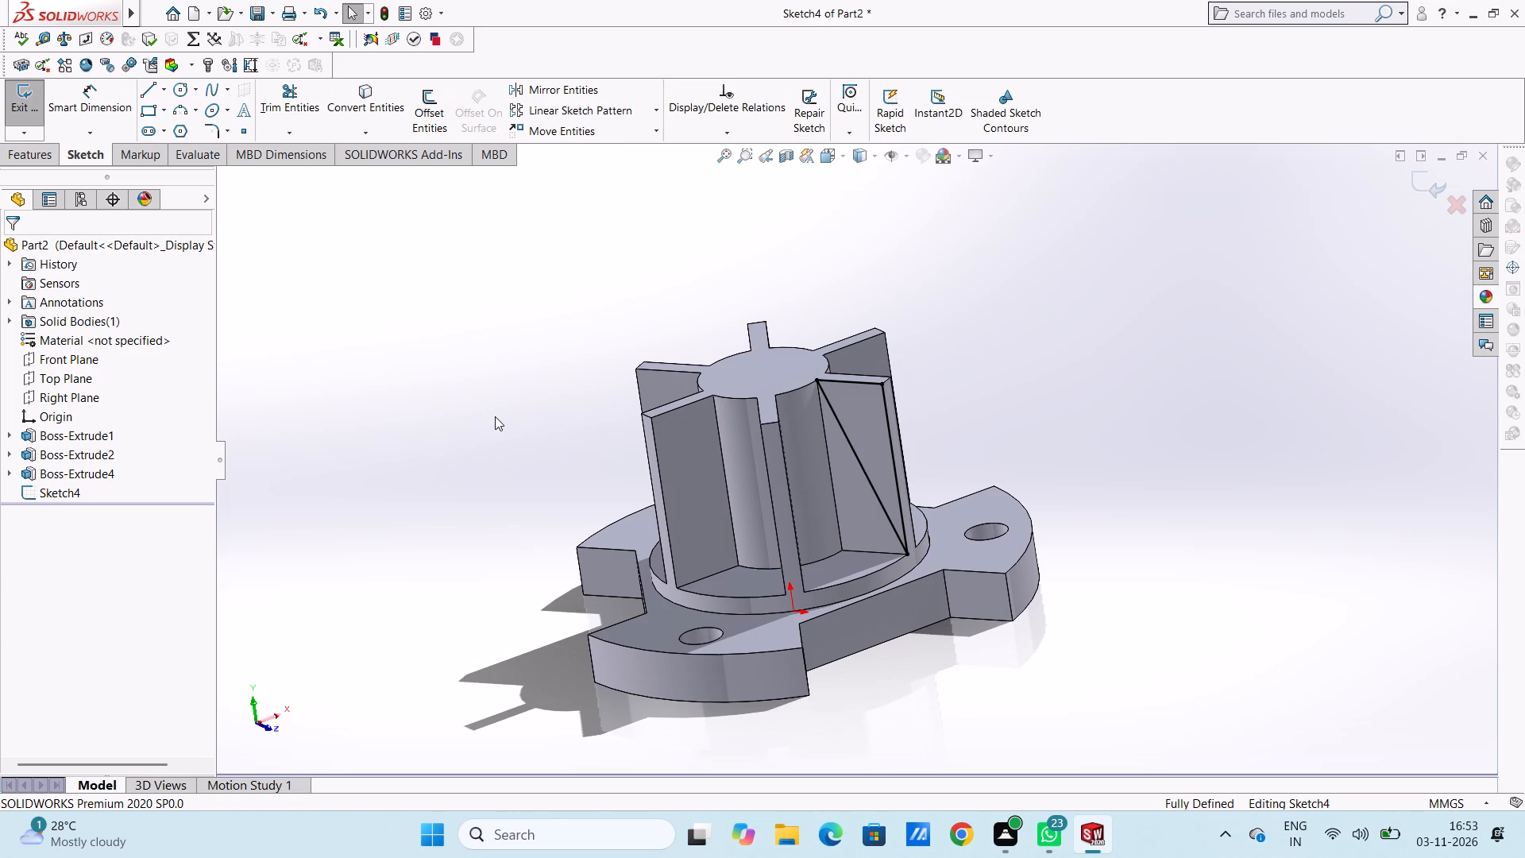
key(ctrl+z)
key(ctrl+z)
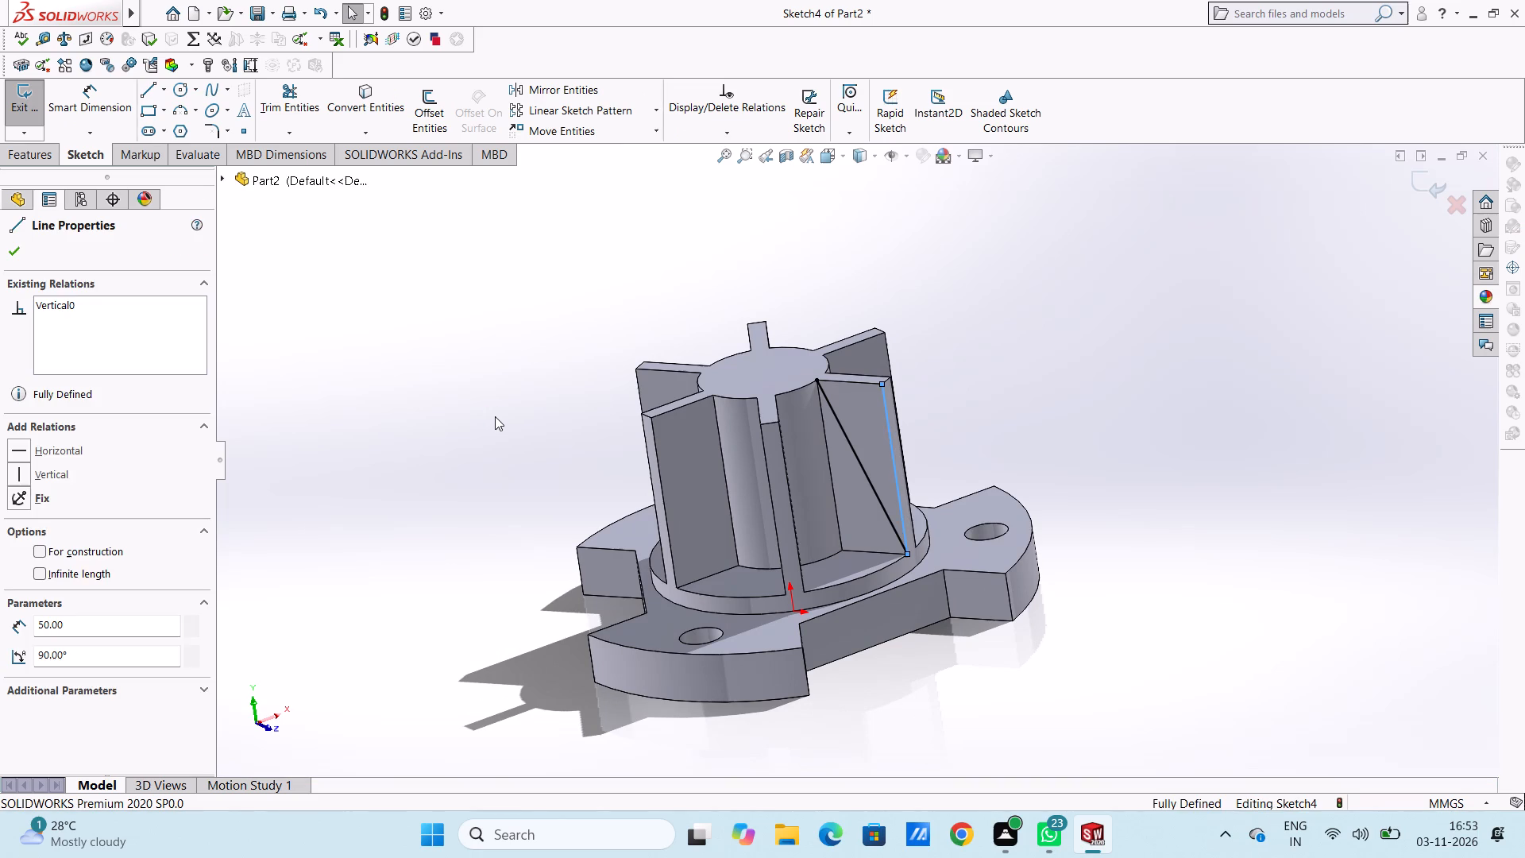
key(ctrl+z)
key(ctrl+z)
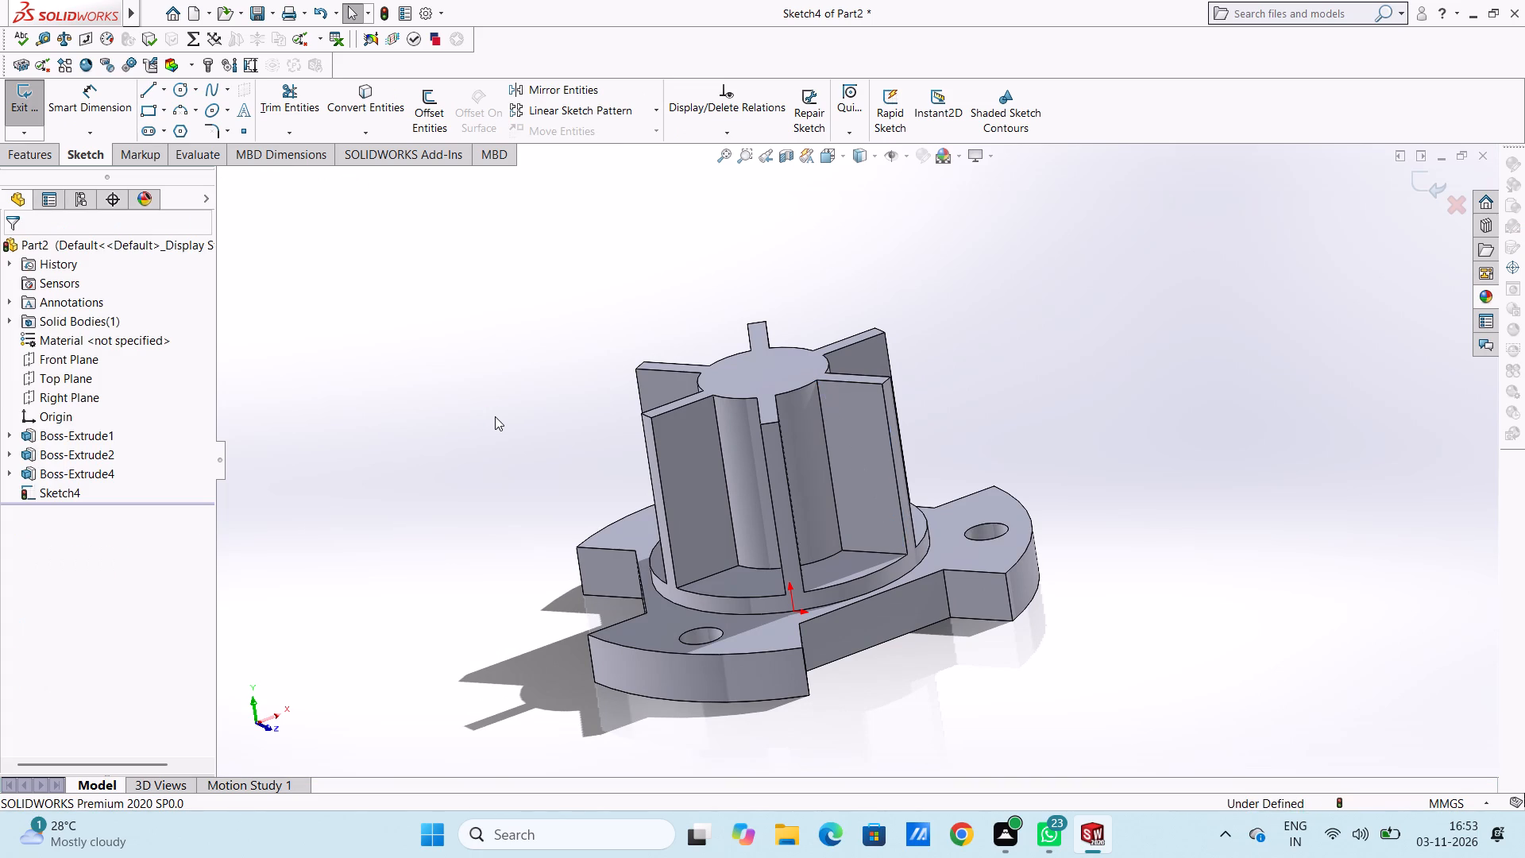
Sketch a closed profile from the arm's top inner corner diagonally to its bottom outer corner, about 7 mm outward, about 52.6 mm up, and back.
click(145, 87)
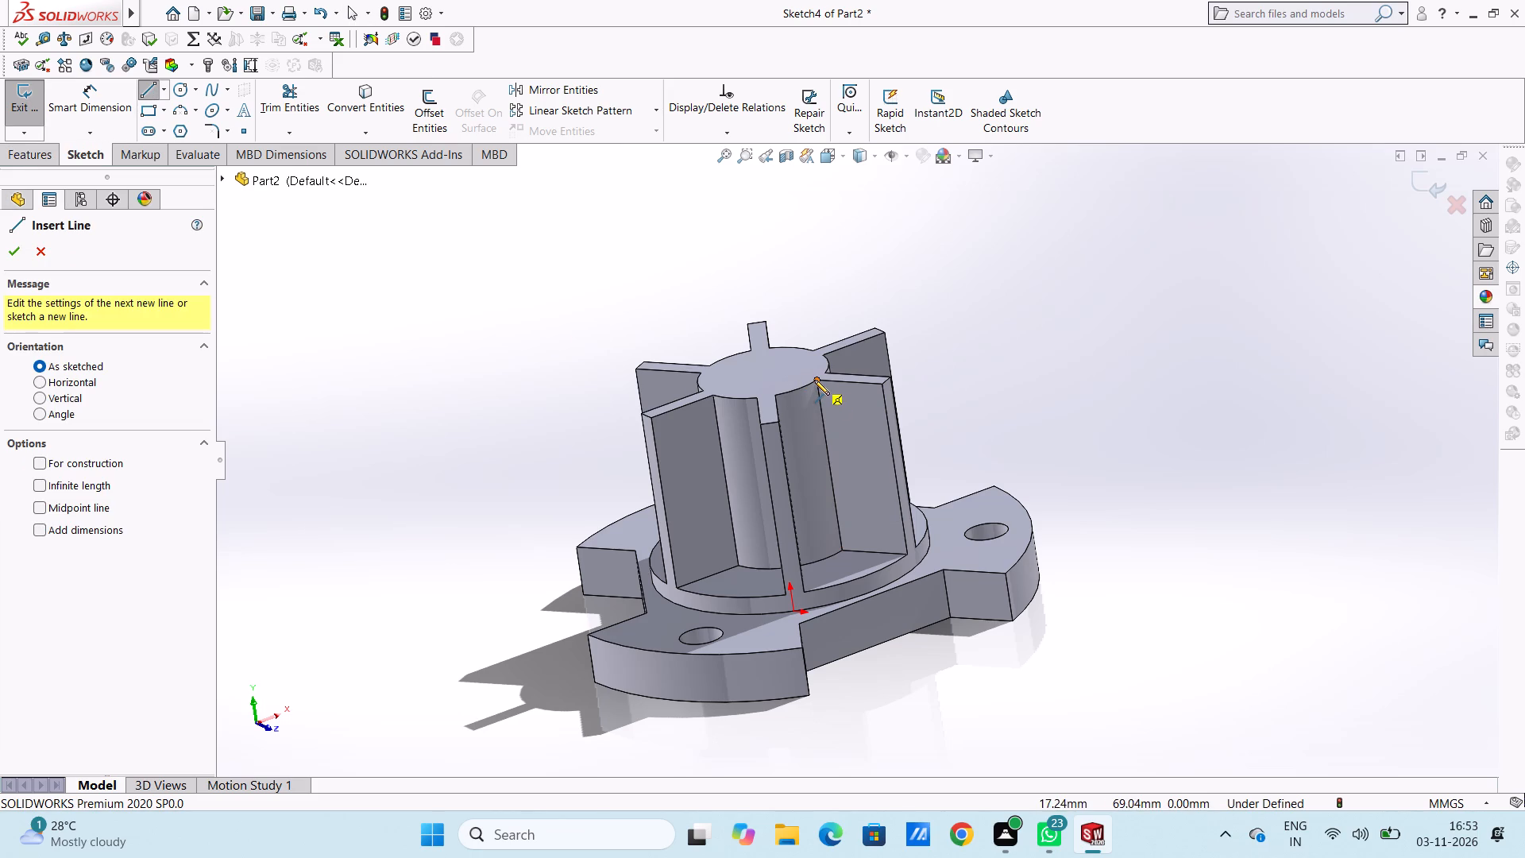
click(814, 380)
click(905, 555)
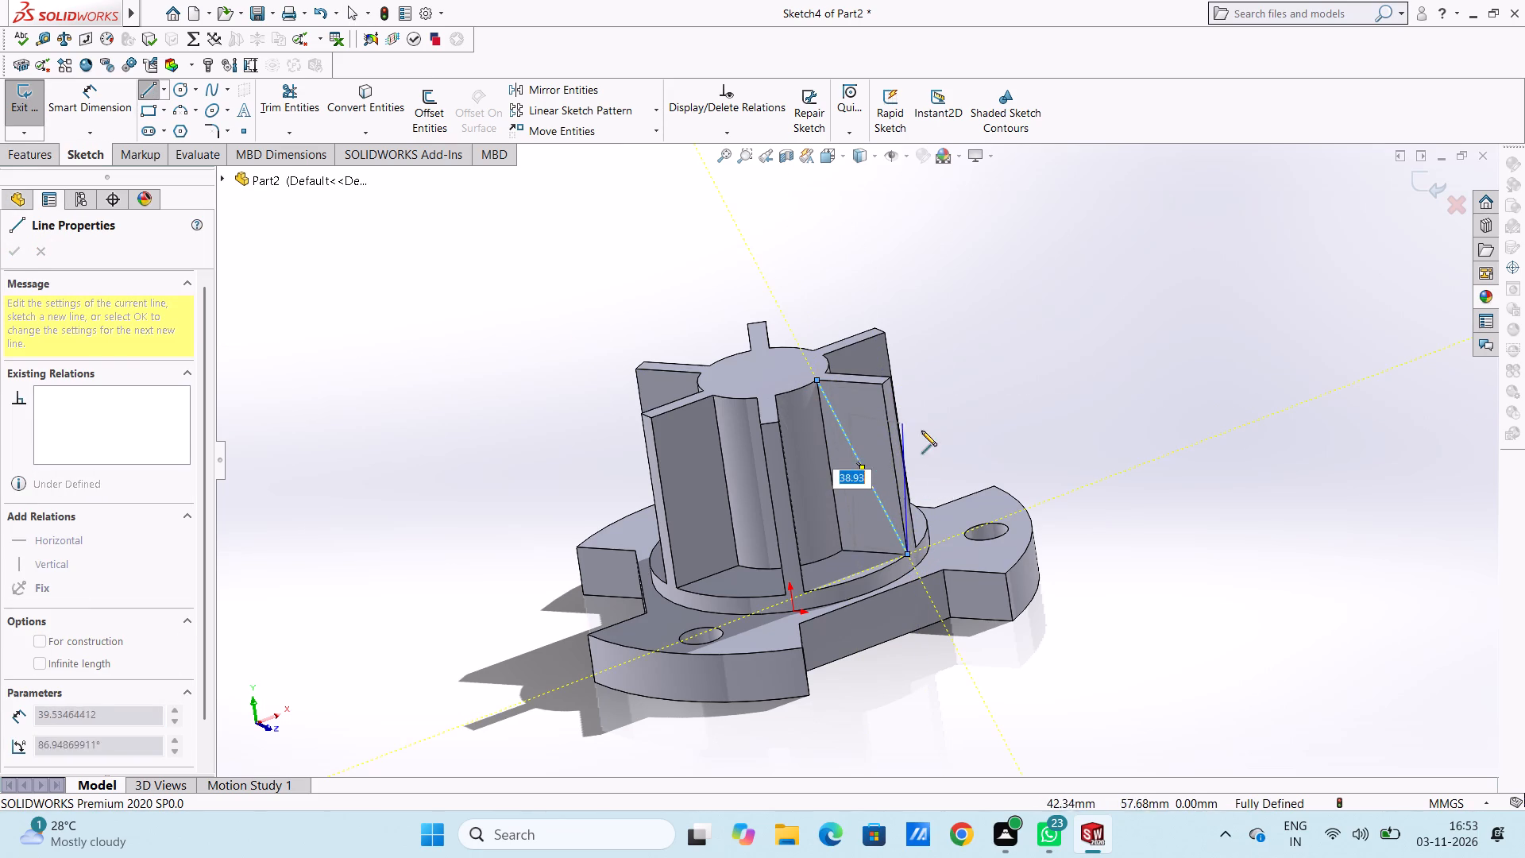
click(931, 560)
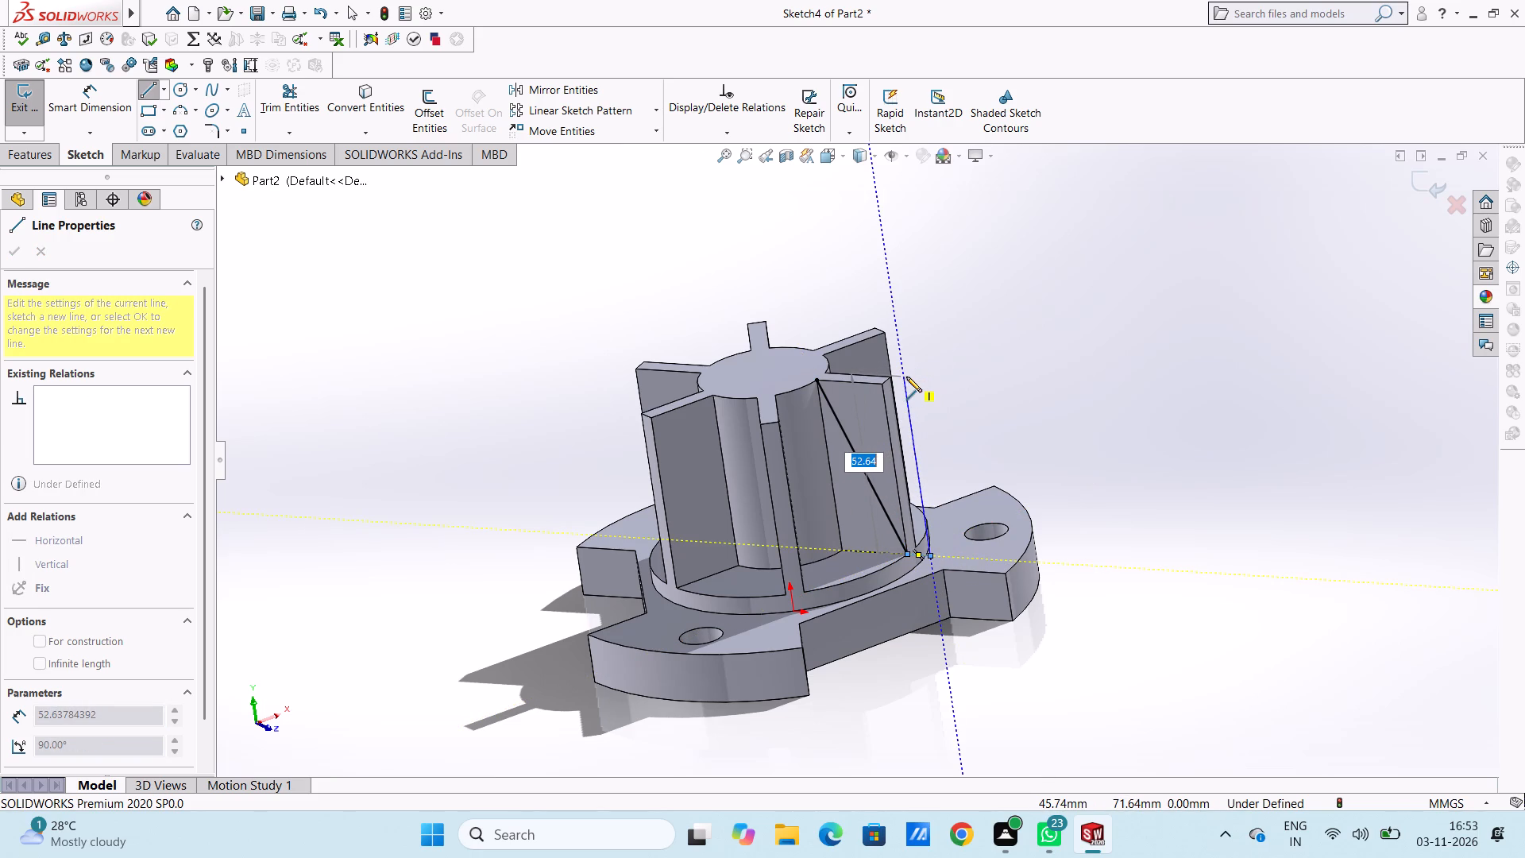
click(906, 377)
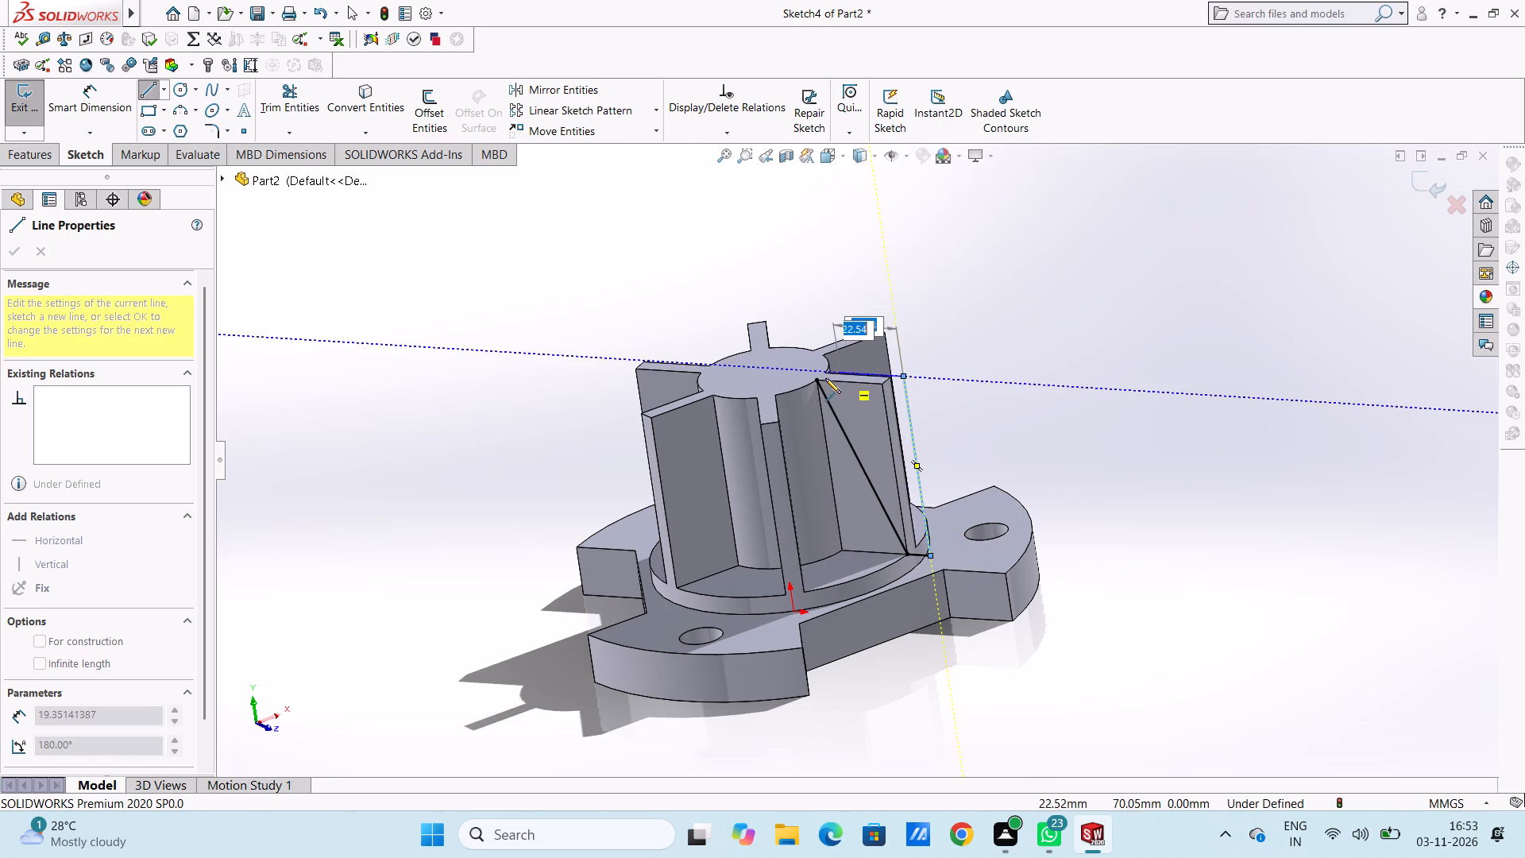
click(814, 379)
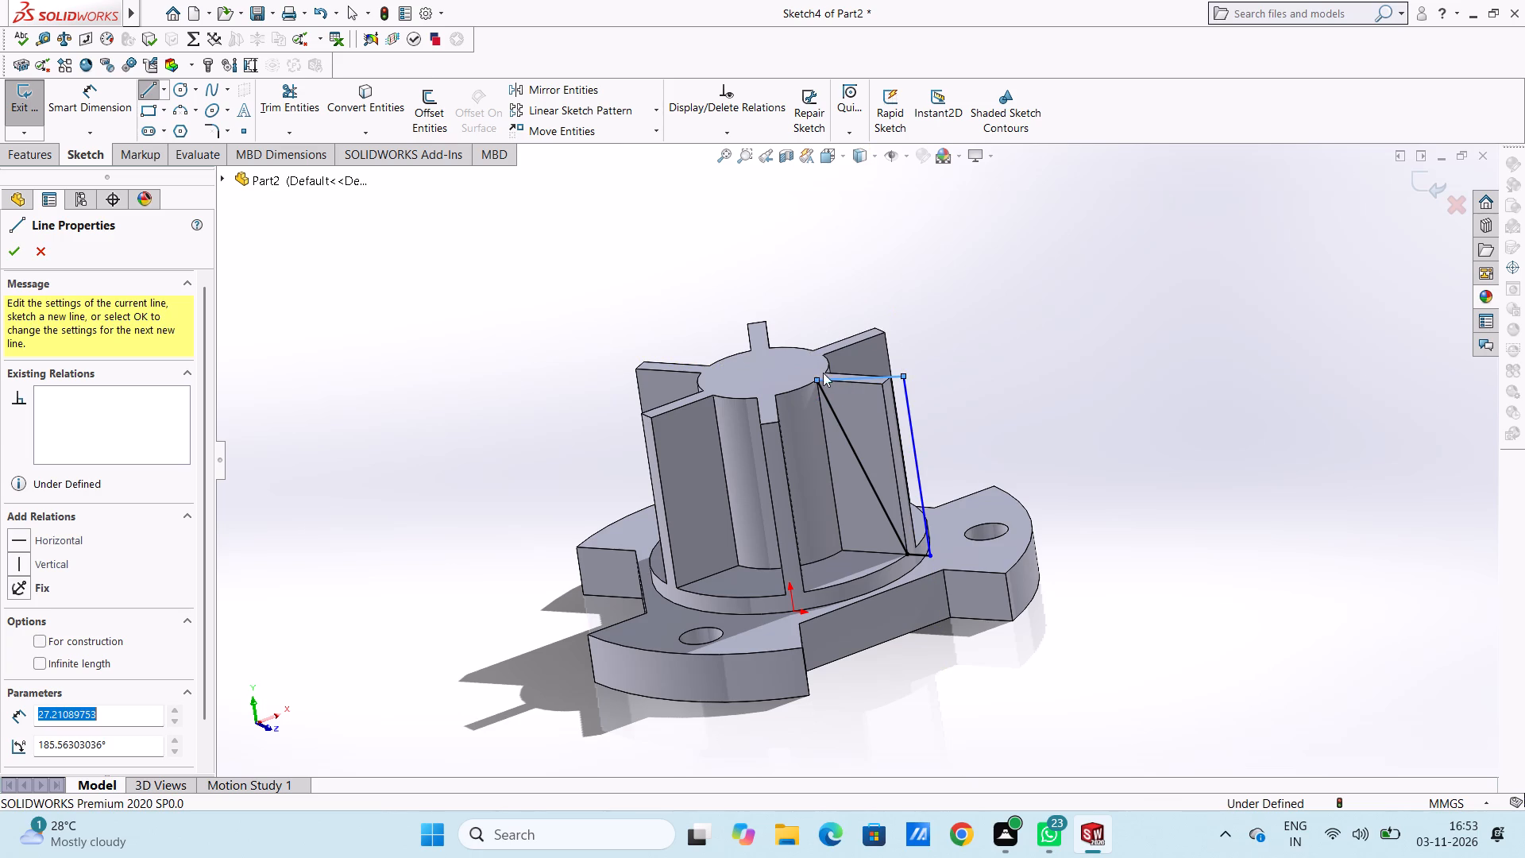
right_click(1036, 221)
drag(1050, 236, 1042, 236)
click(992, 280)
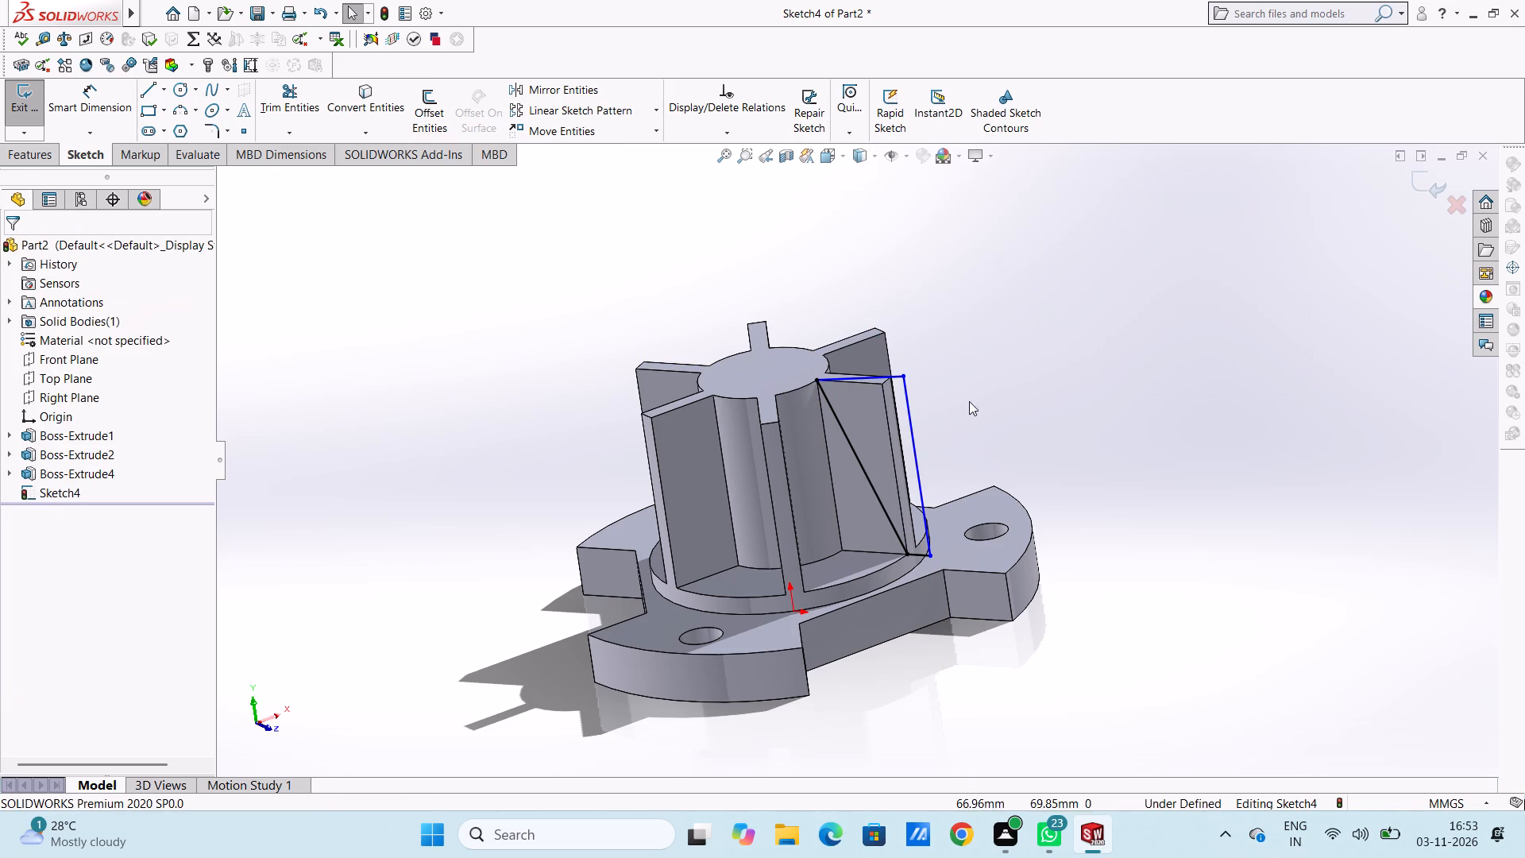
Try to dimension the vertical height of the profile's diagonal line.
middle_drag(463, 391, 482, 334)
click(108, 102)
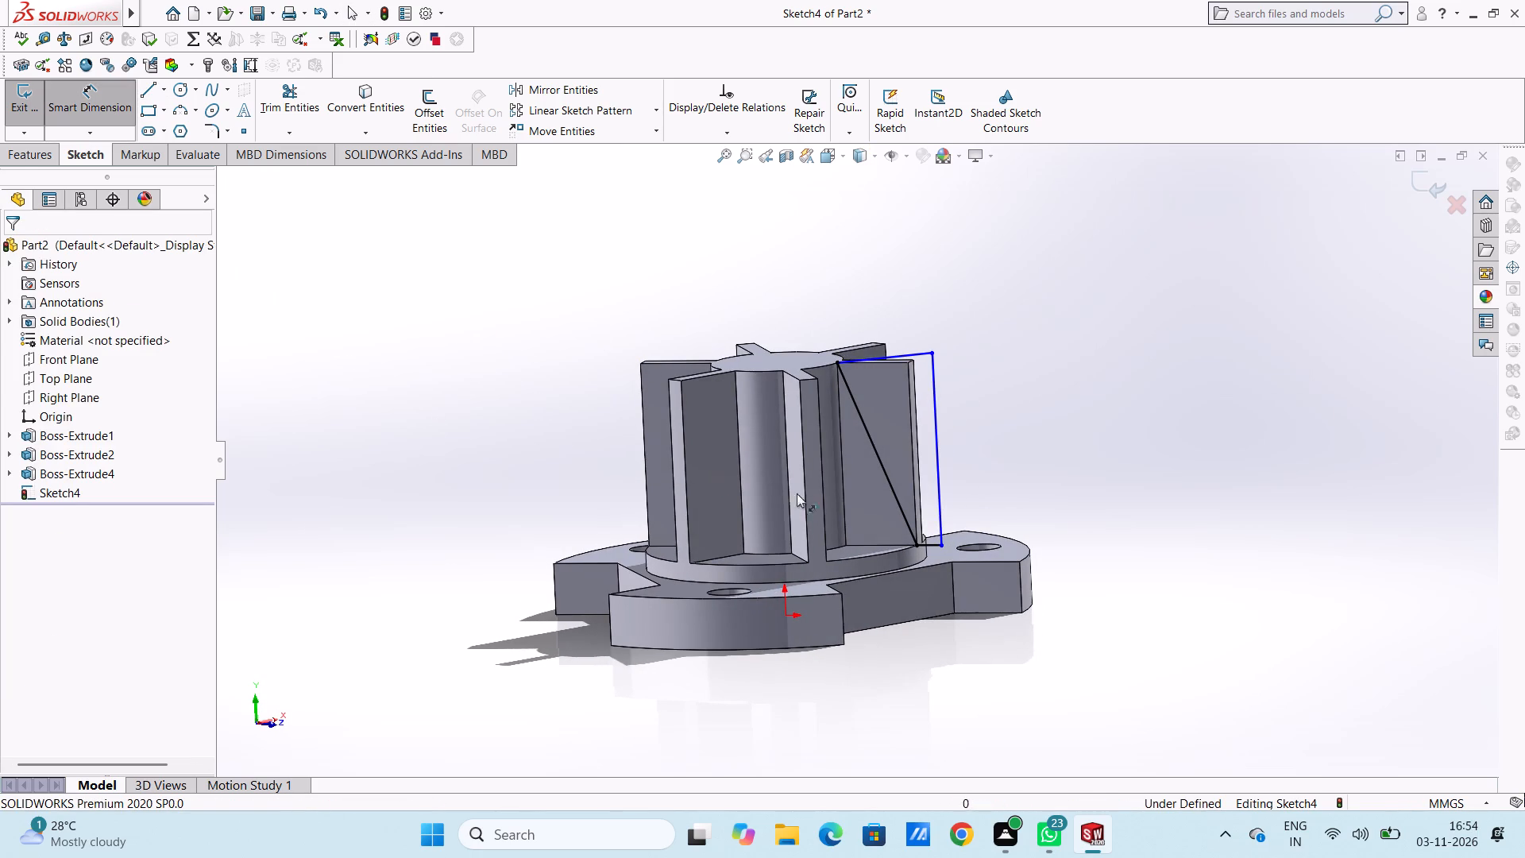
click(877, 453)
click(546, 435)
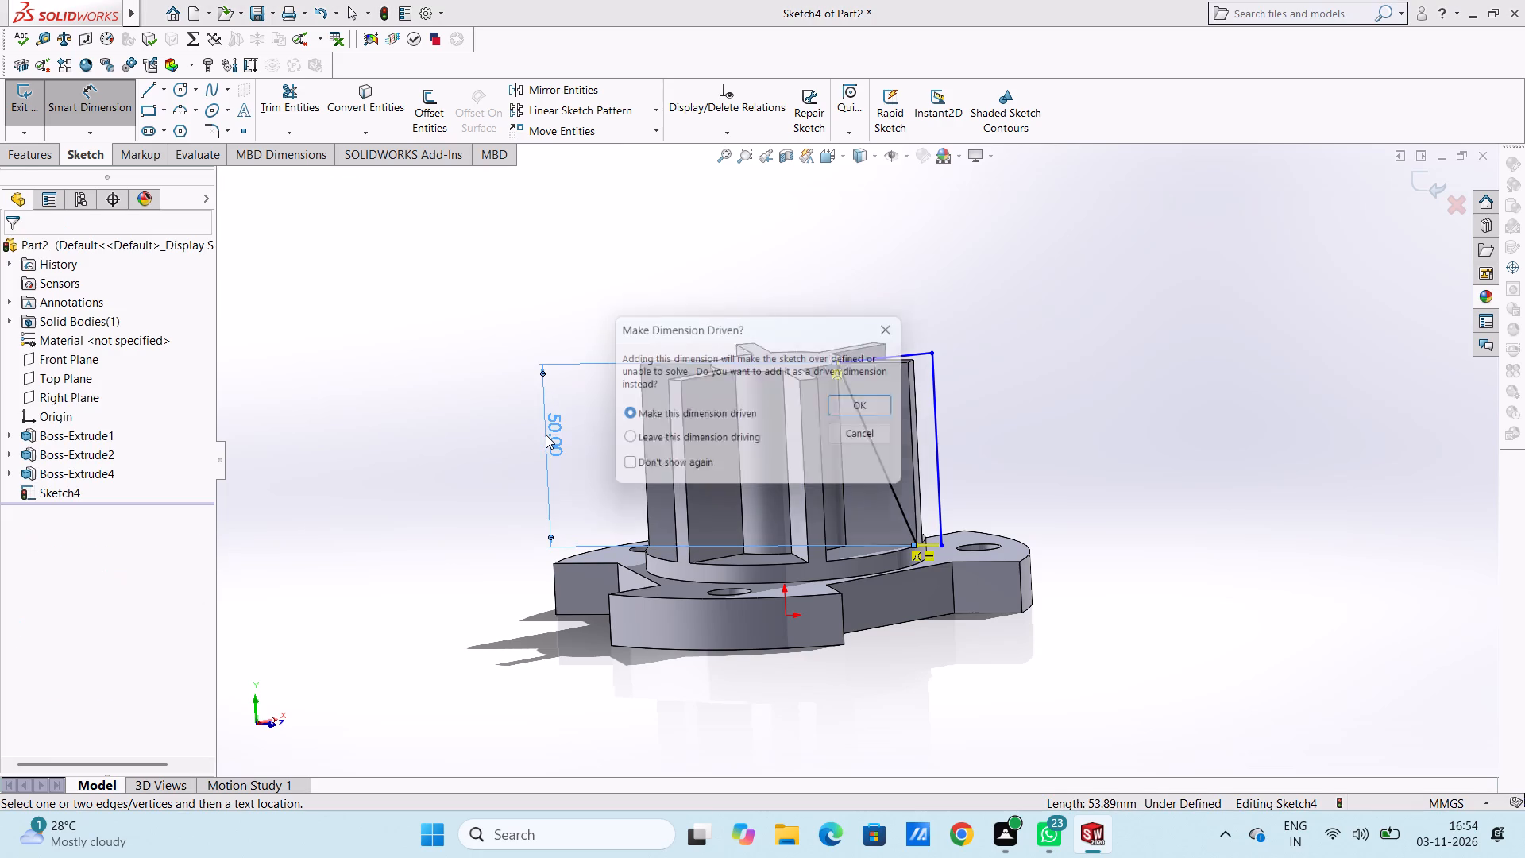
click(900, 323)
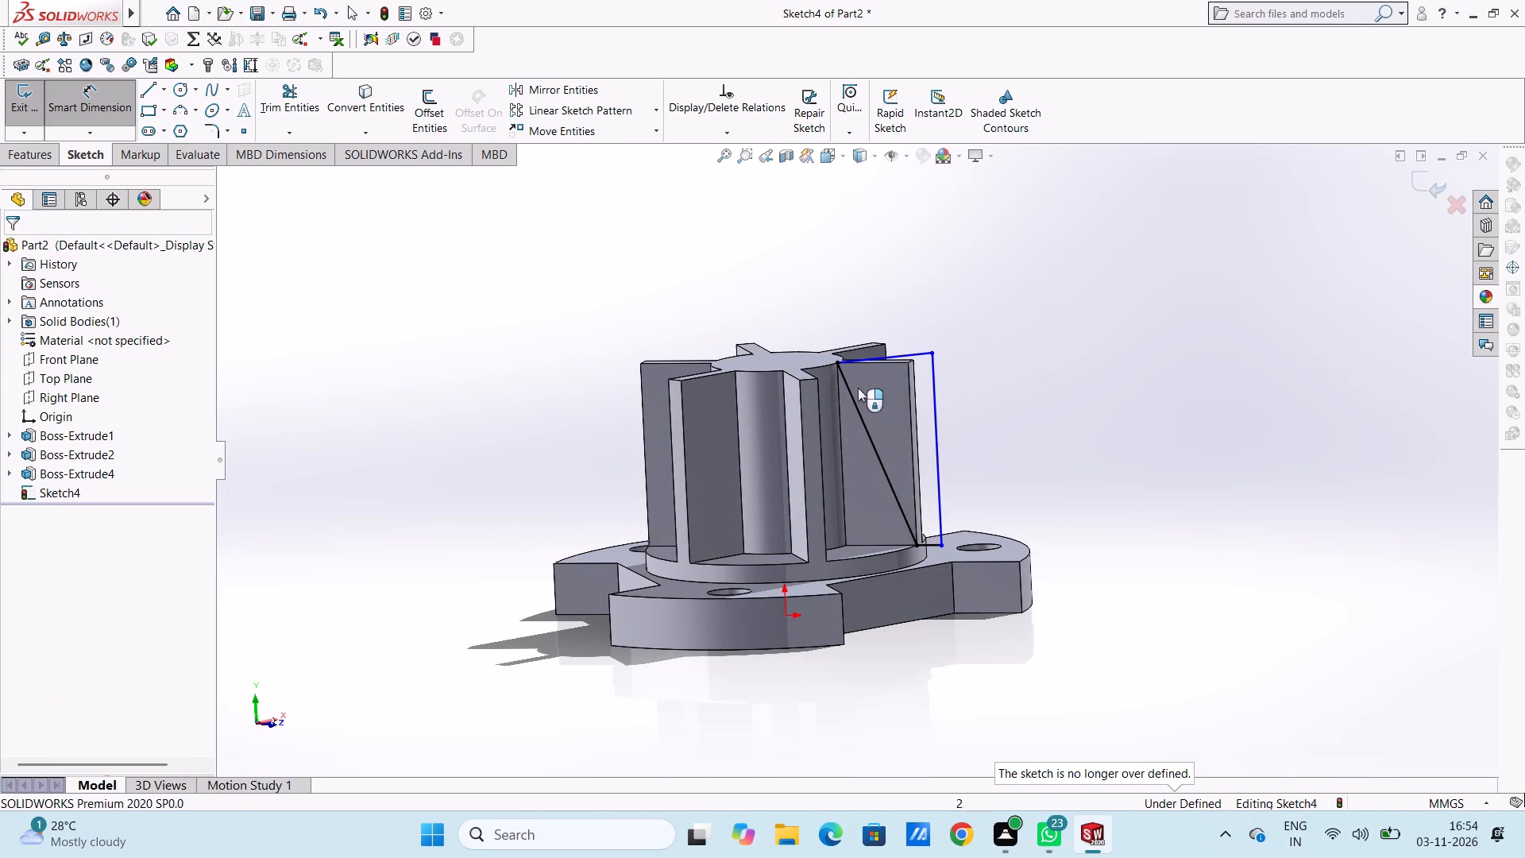
Dimension the profile's short bottom line and its outer vertical line, keeping both lengths as drawn.
click(931, 544)
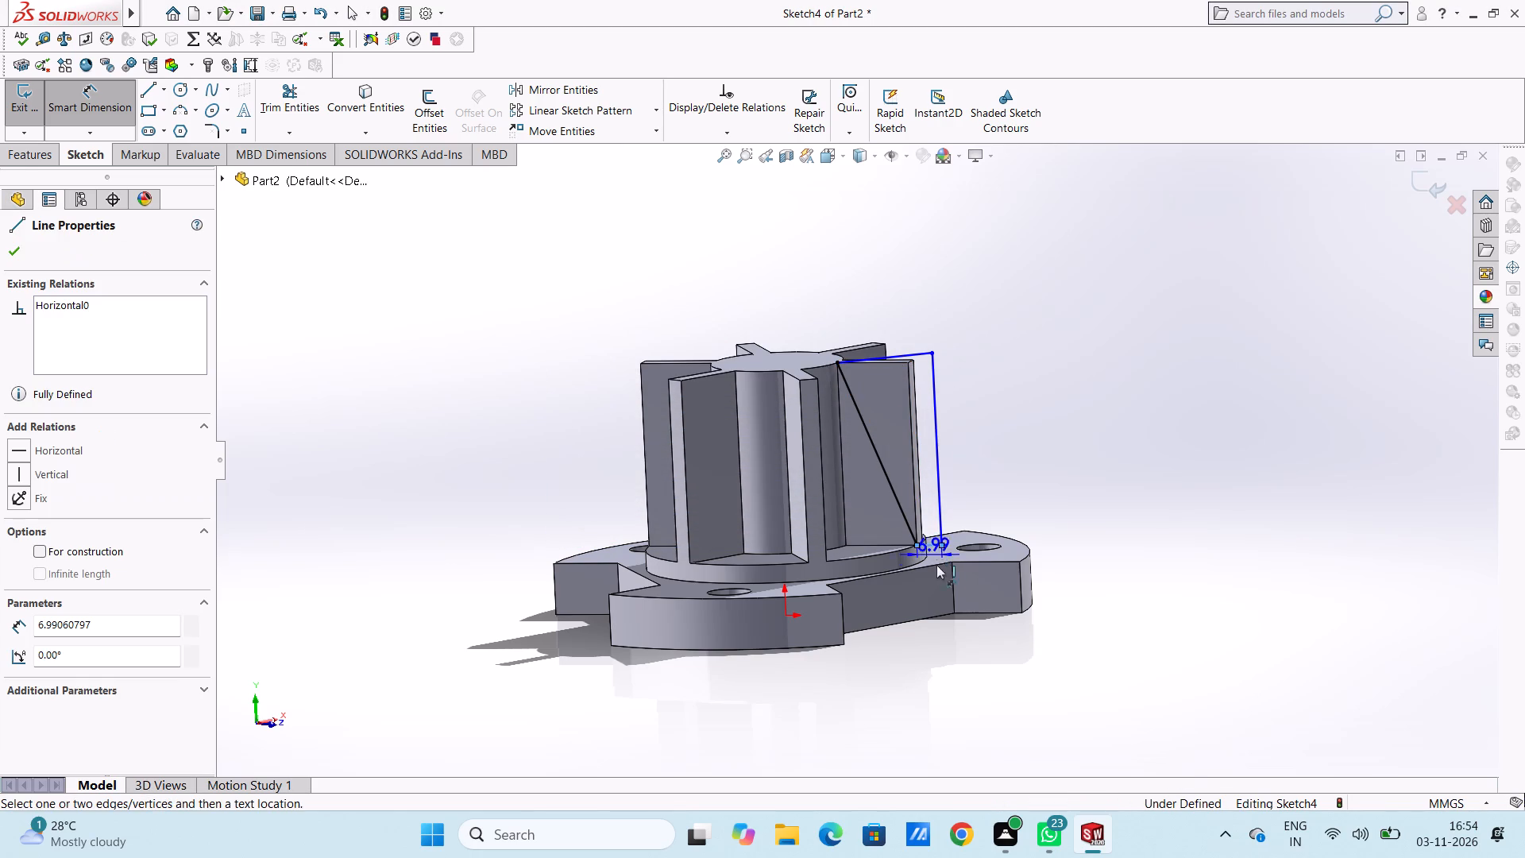
click(1118, 693)
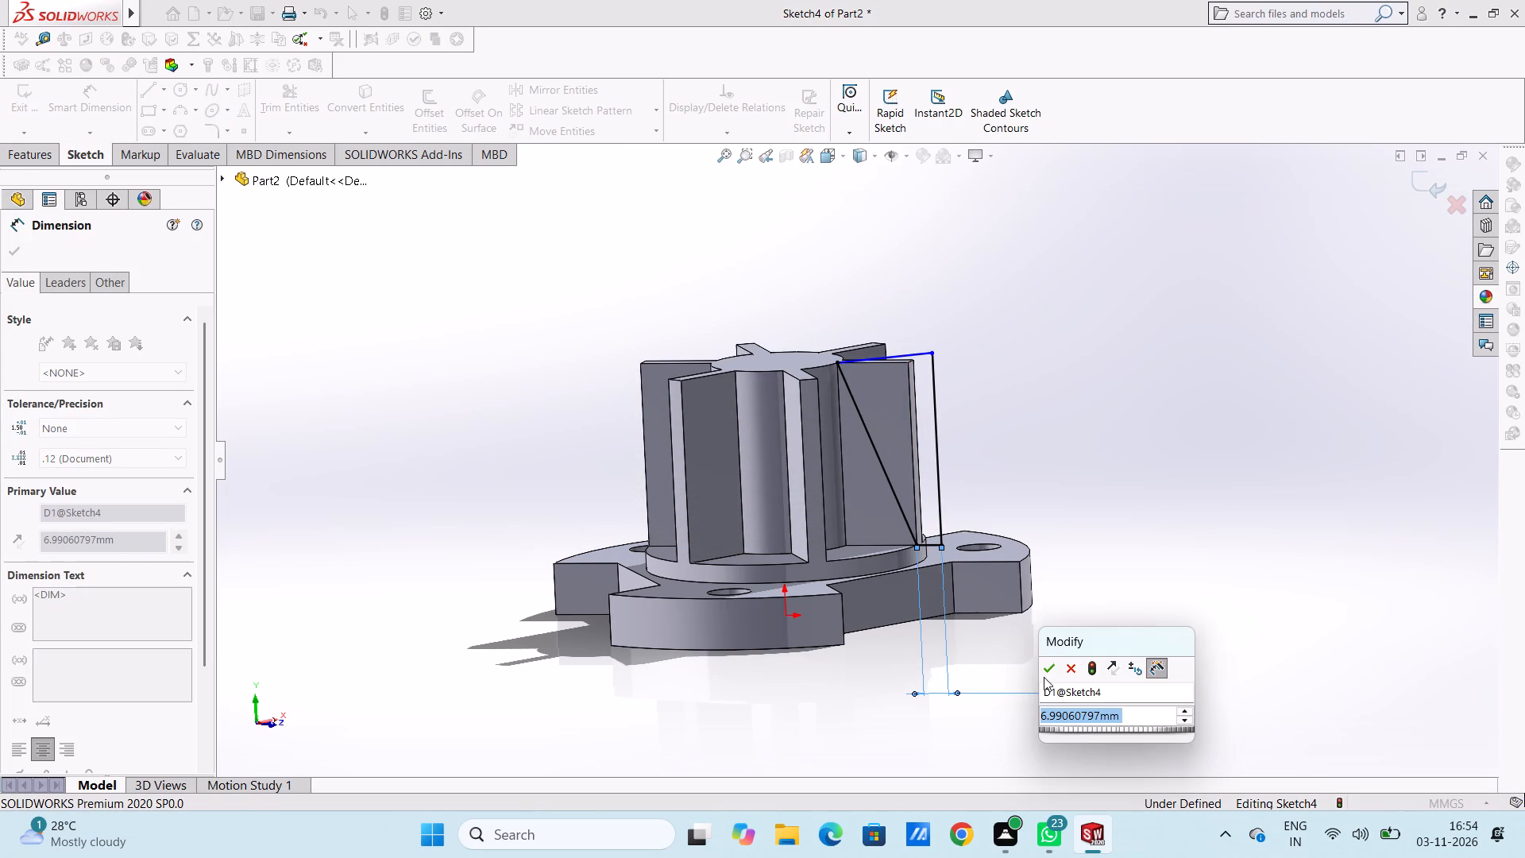
click(1048, 669)
click(1017, 651)
click(931, 402)
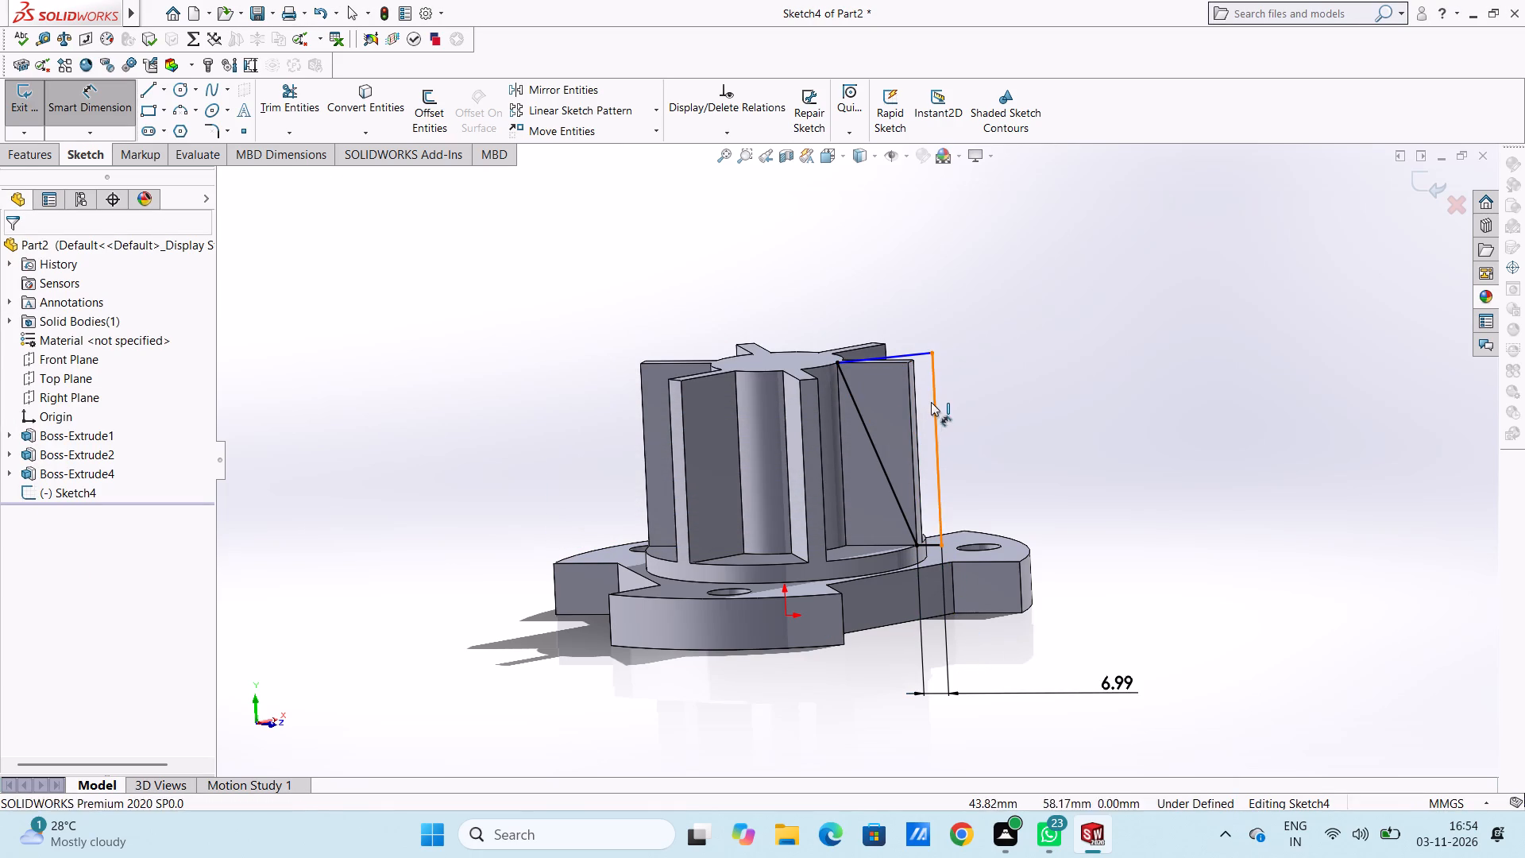
click(1233, 474)
click(1166, 454)
click(1118, 448)
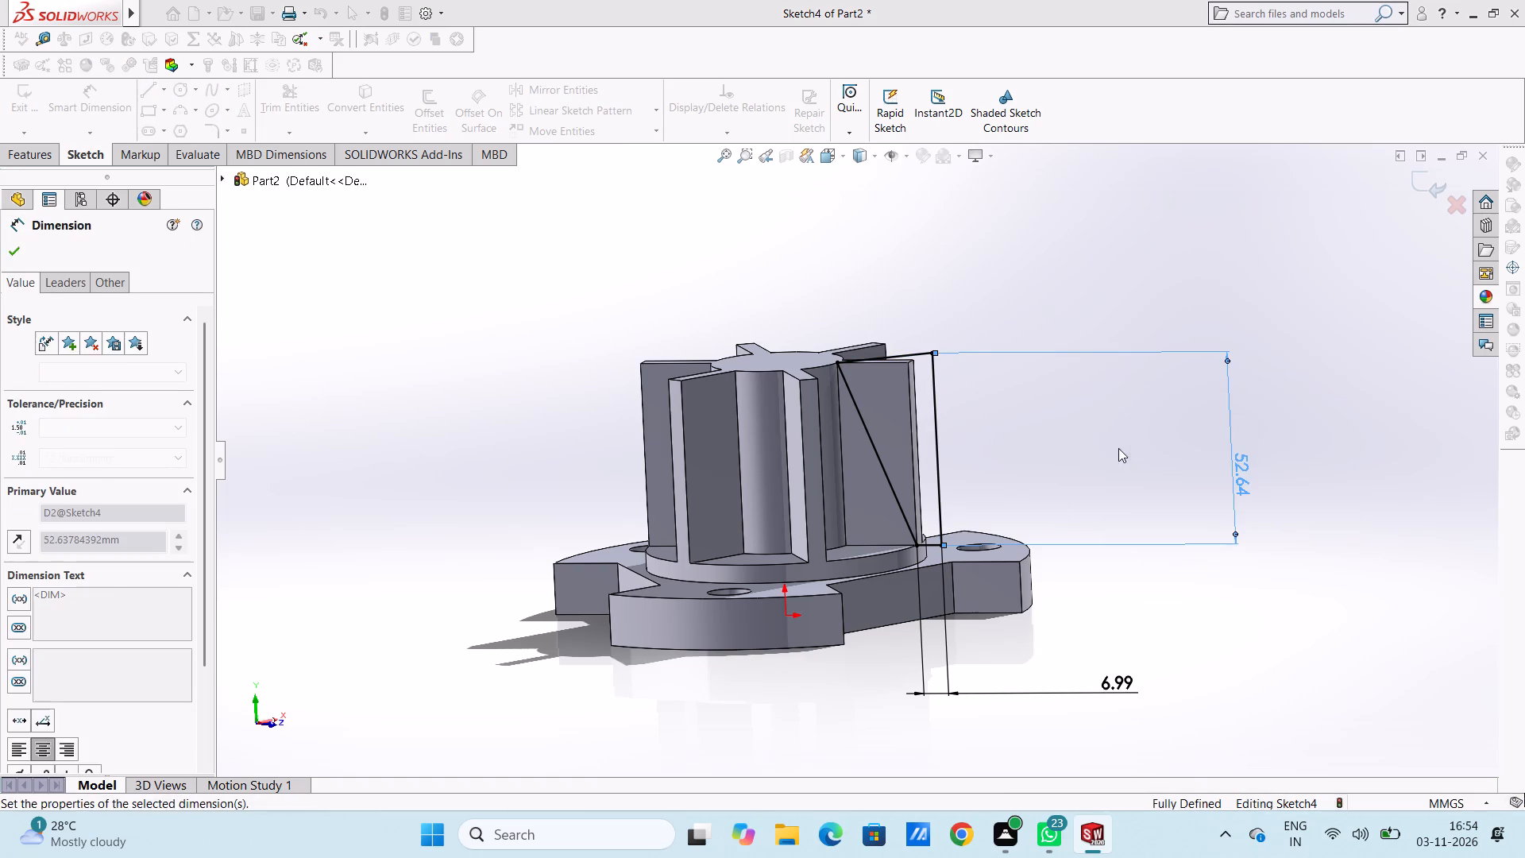
middle_drag(1002, 283, 978, 295)
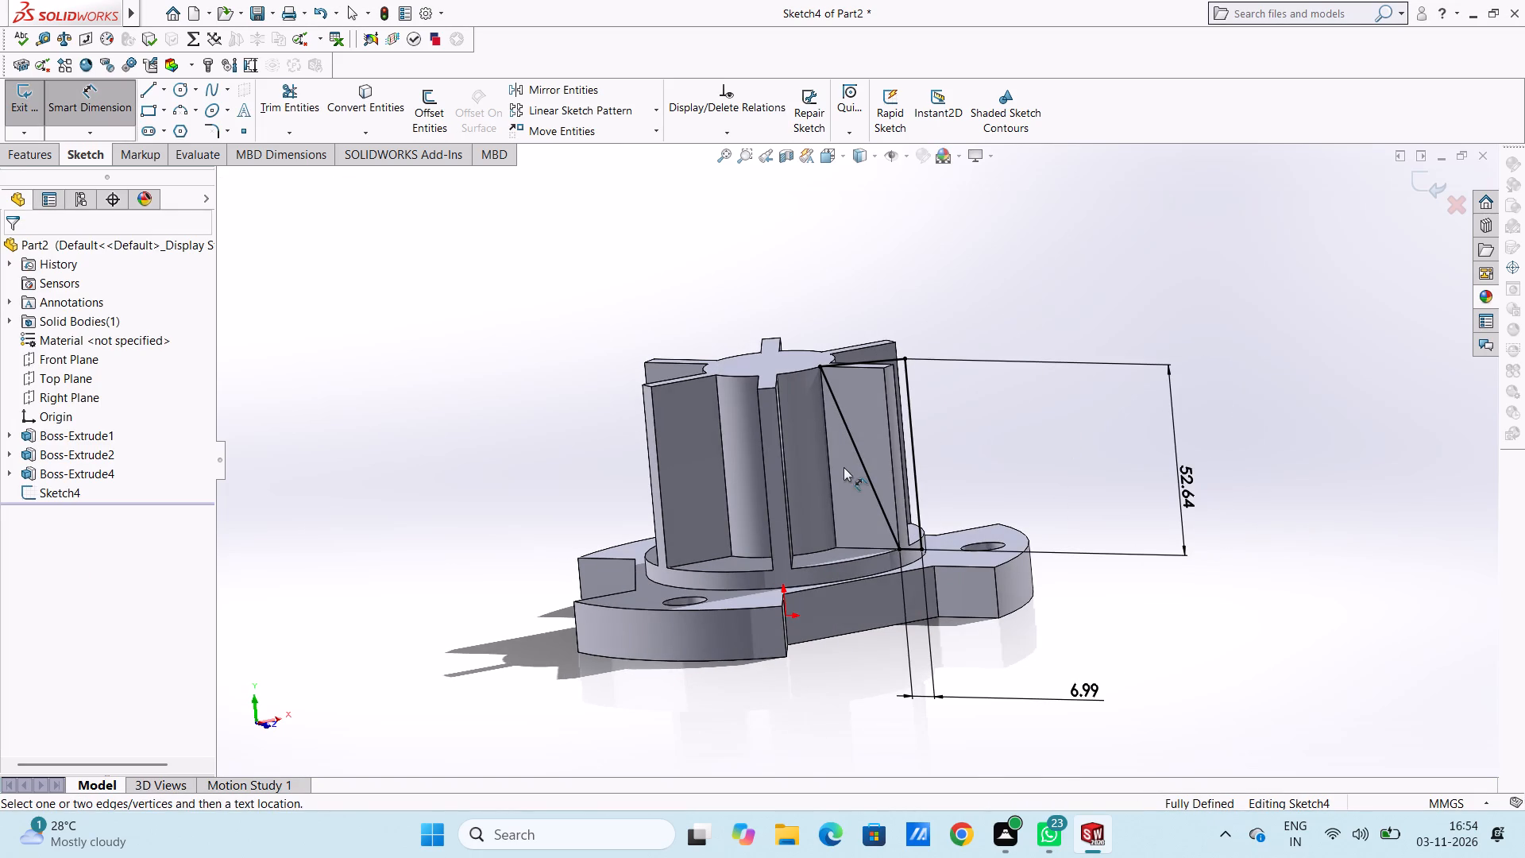
click(106, 99)
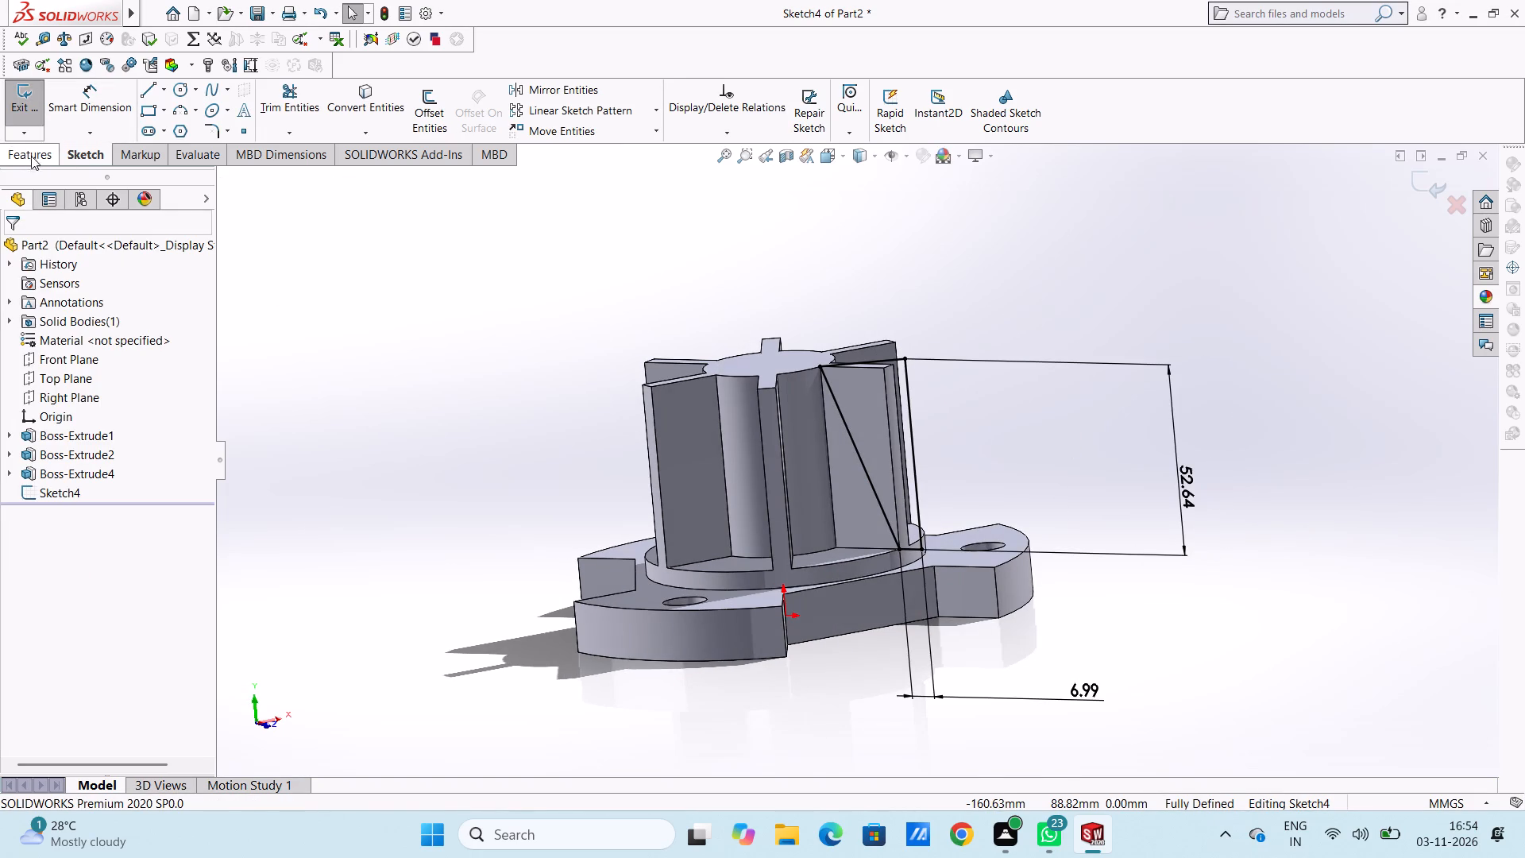
Start an Extruded Cut from the dimensioned four-sided profile on the arm's side face.
click(32, 154)
click(284, 108)
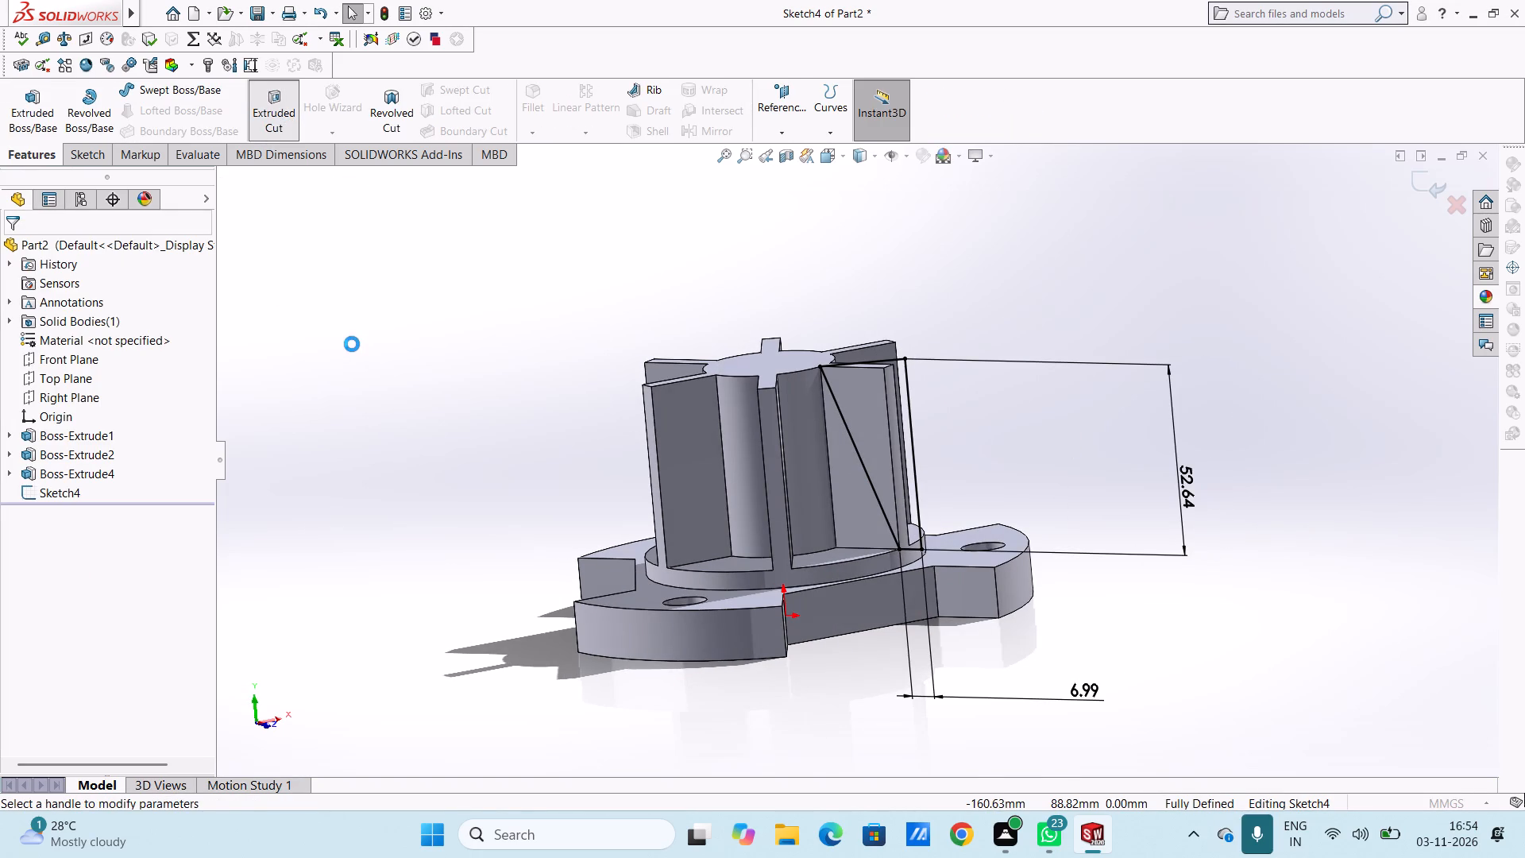
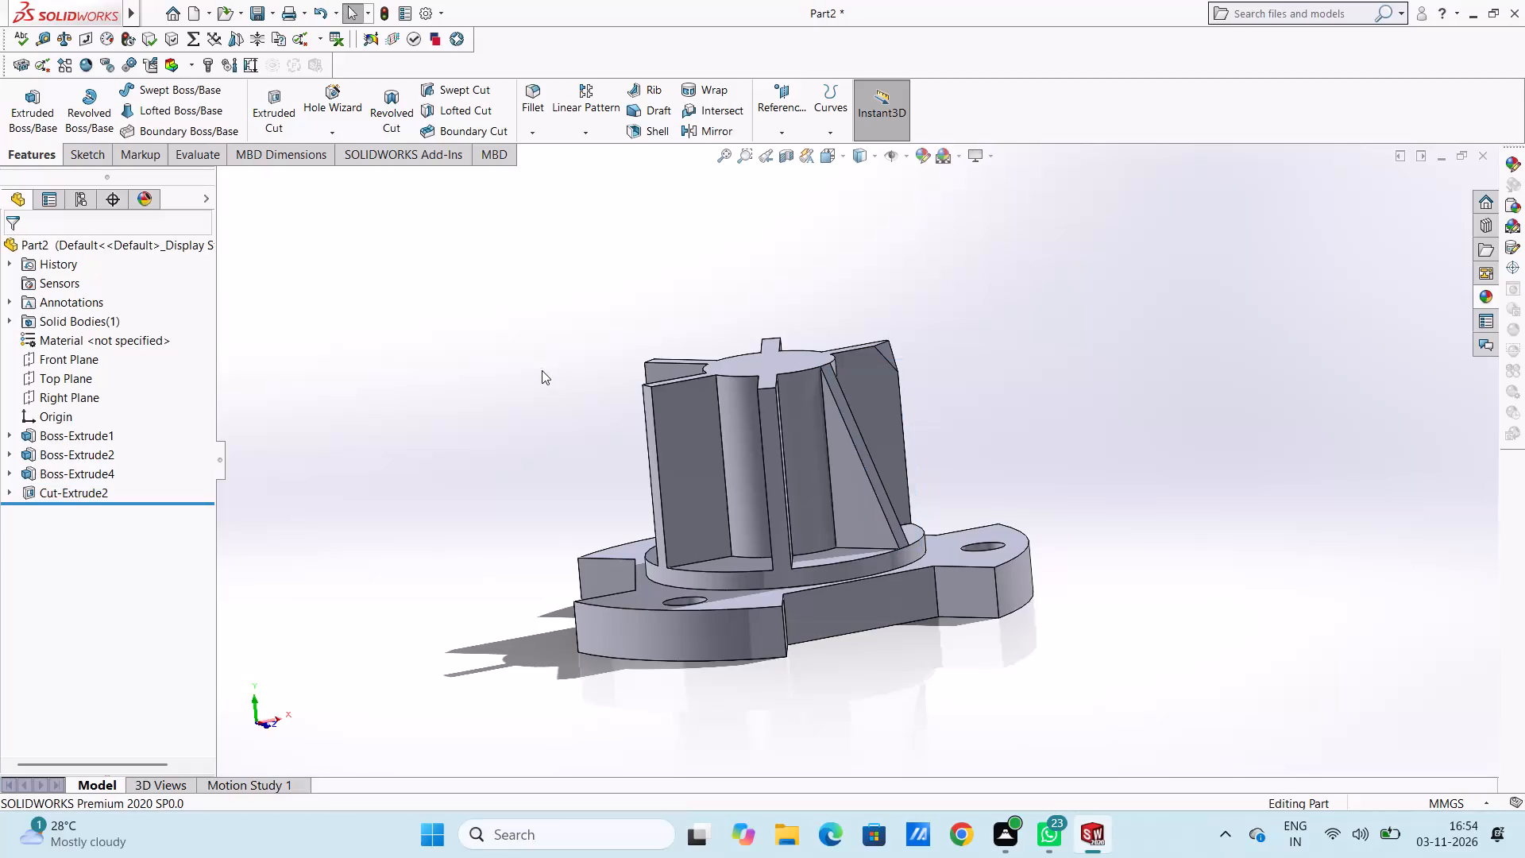
Start a new line sketch on the broad side face of the arm with the clipped top outer corner, next to the tapered arm.
middle_drag(542, 370, 534, 403)
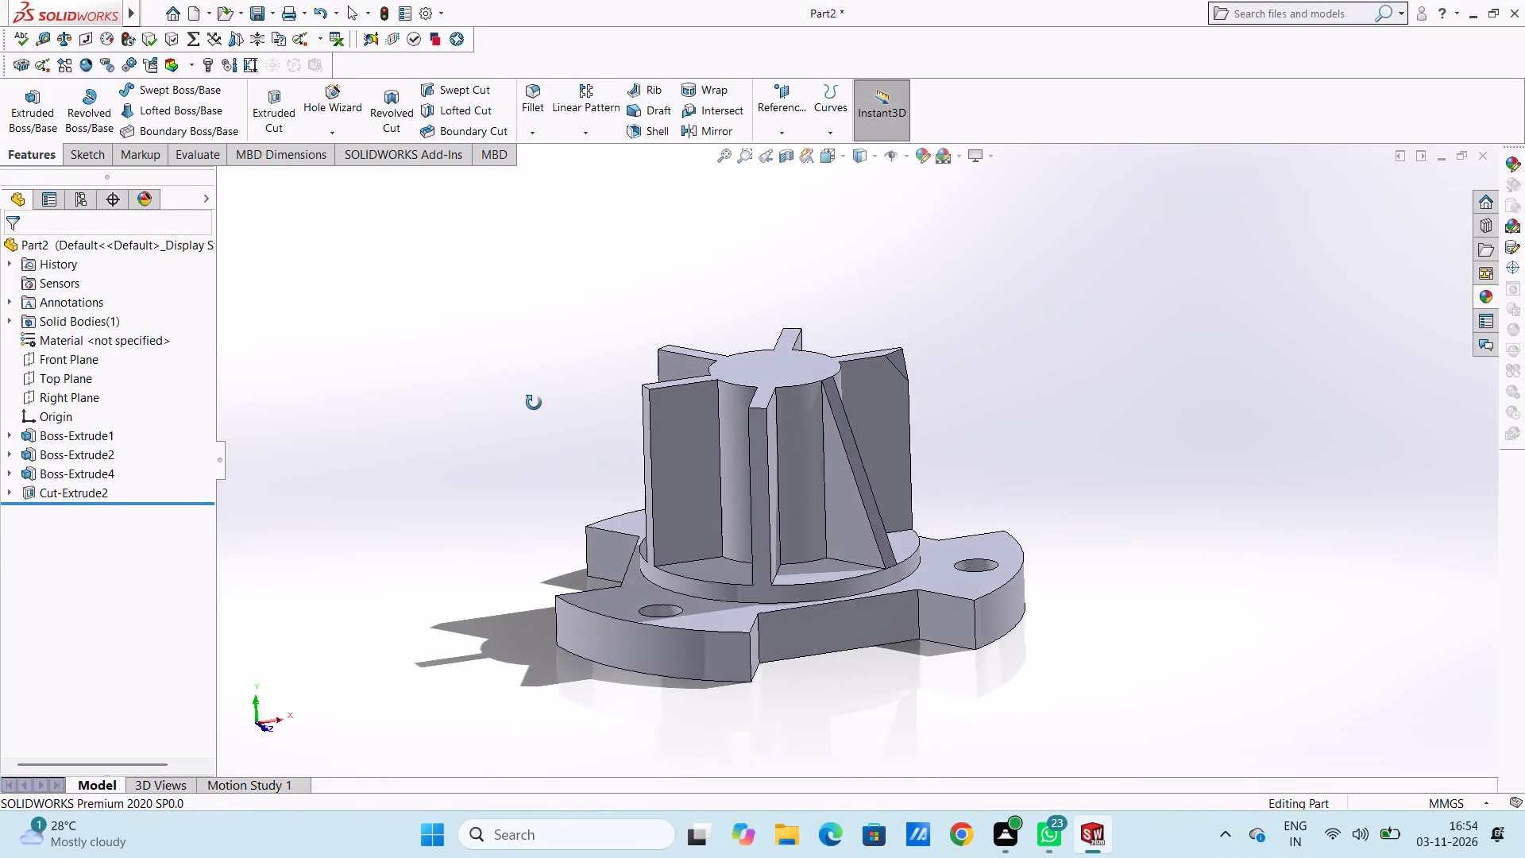
middle_drag(534, 403, 446, 415)
middle_drag(537, 367, 443, 395)
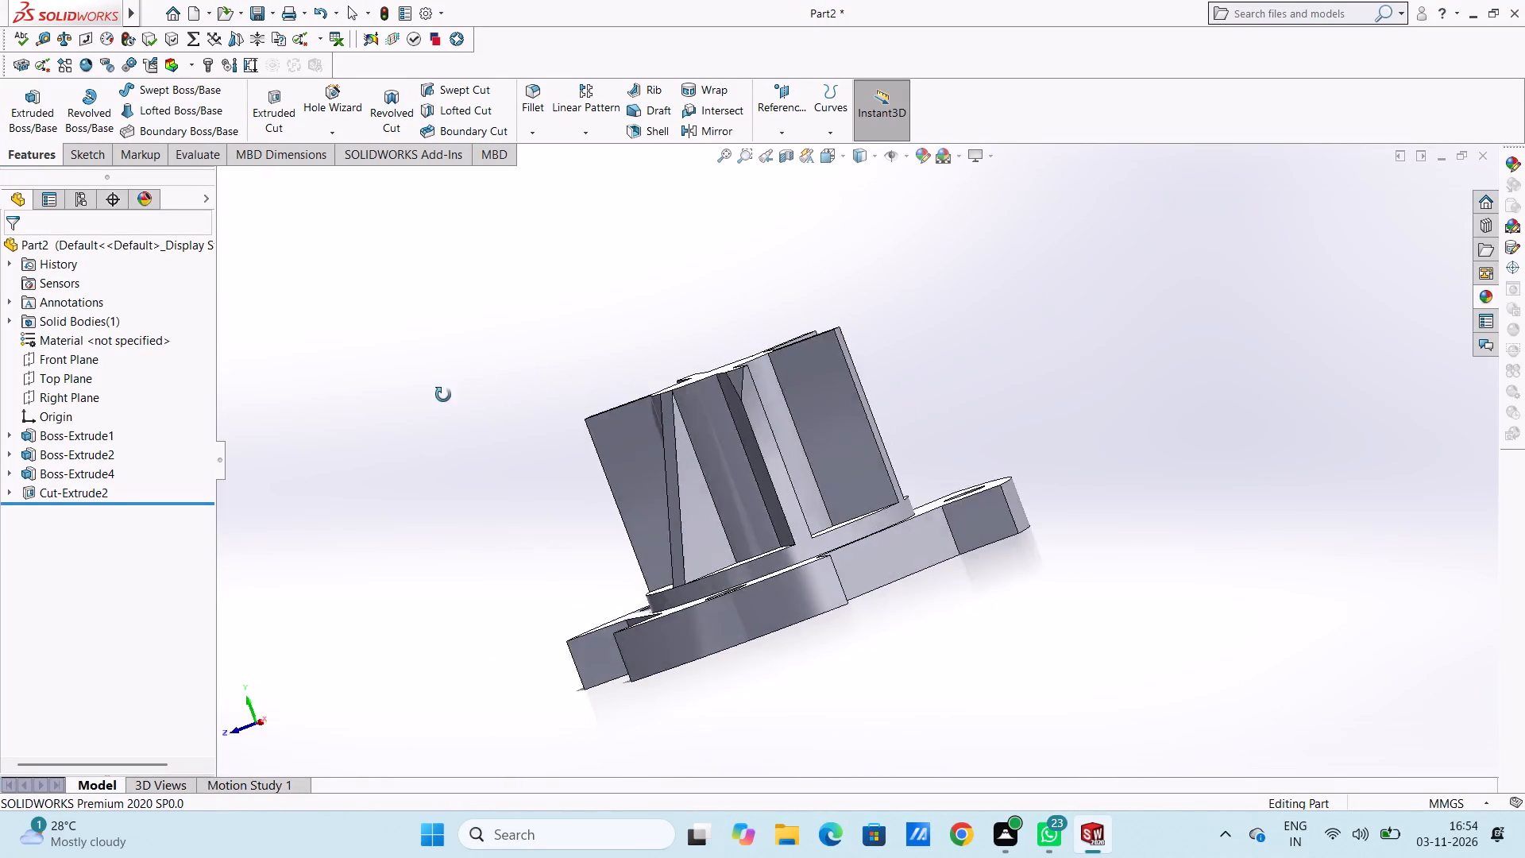
middle_drag(443, 395, 457, 508)
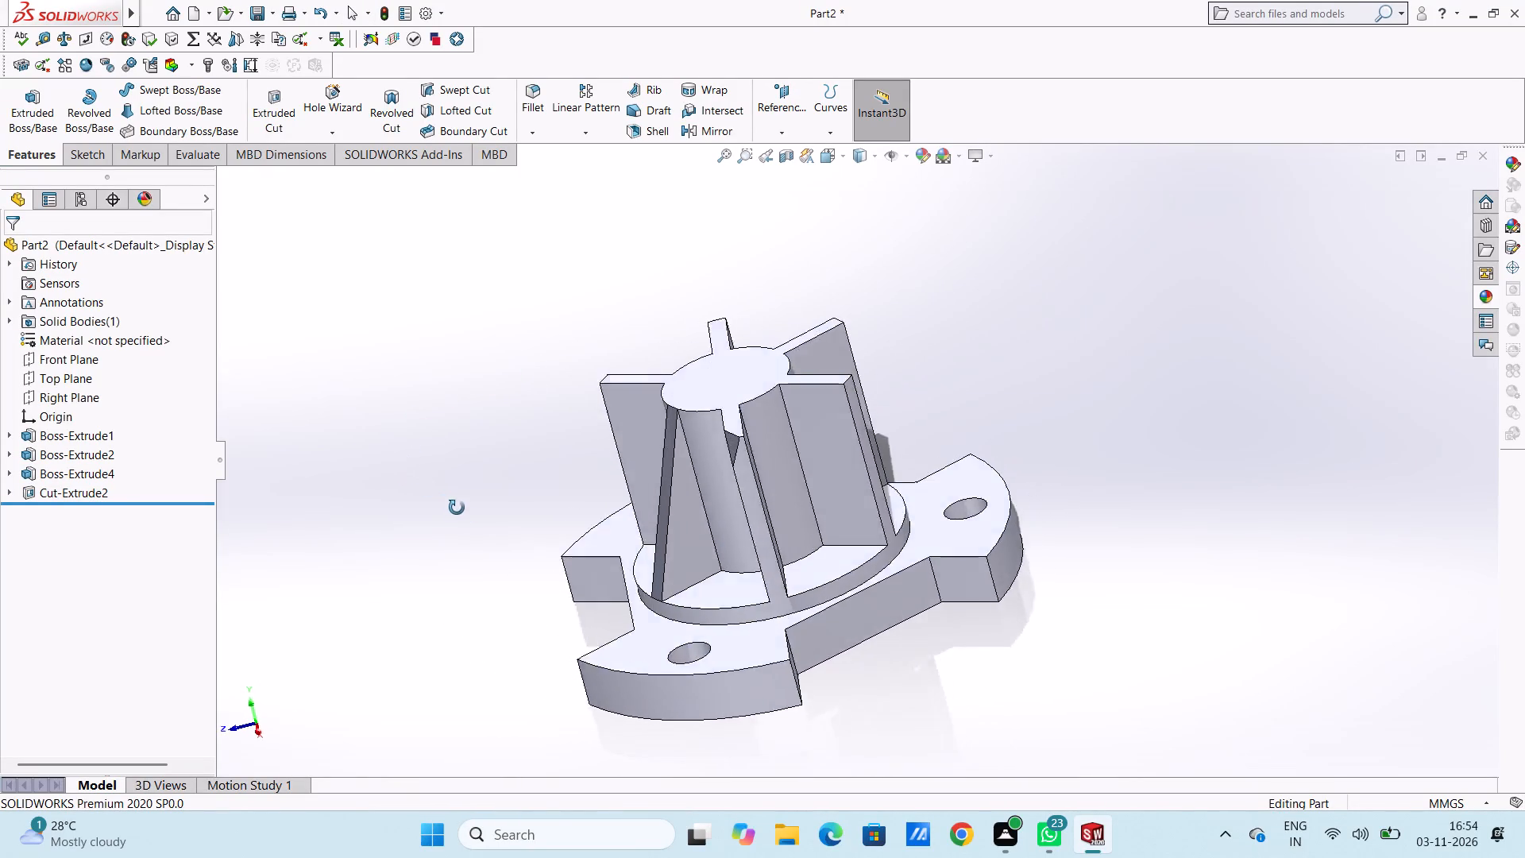
middle_drag(457, 508, 515, 555)
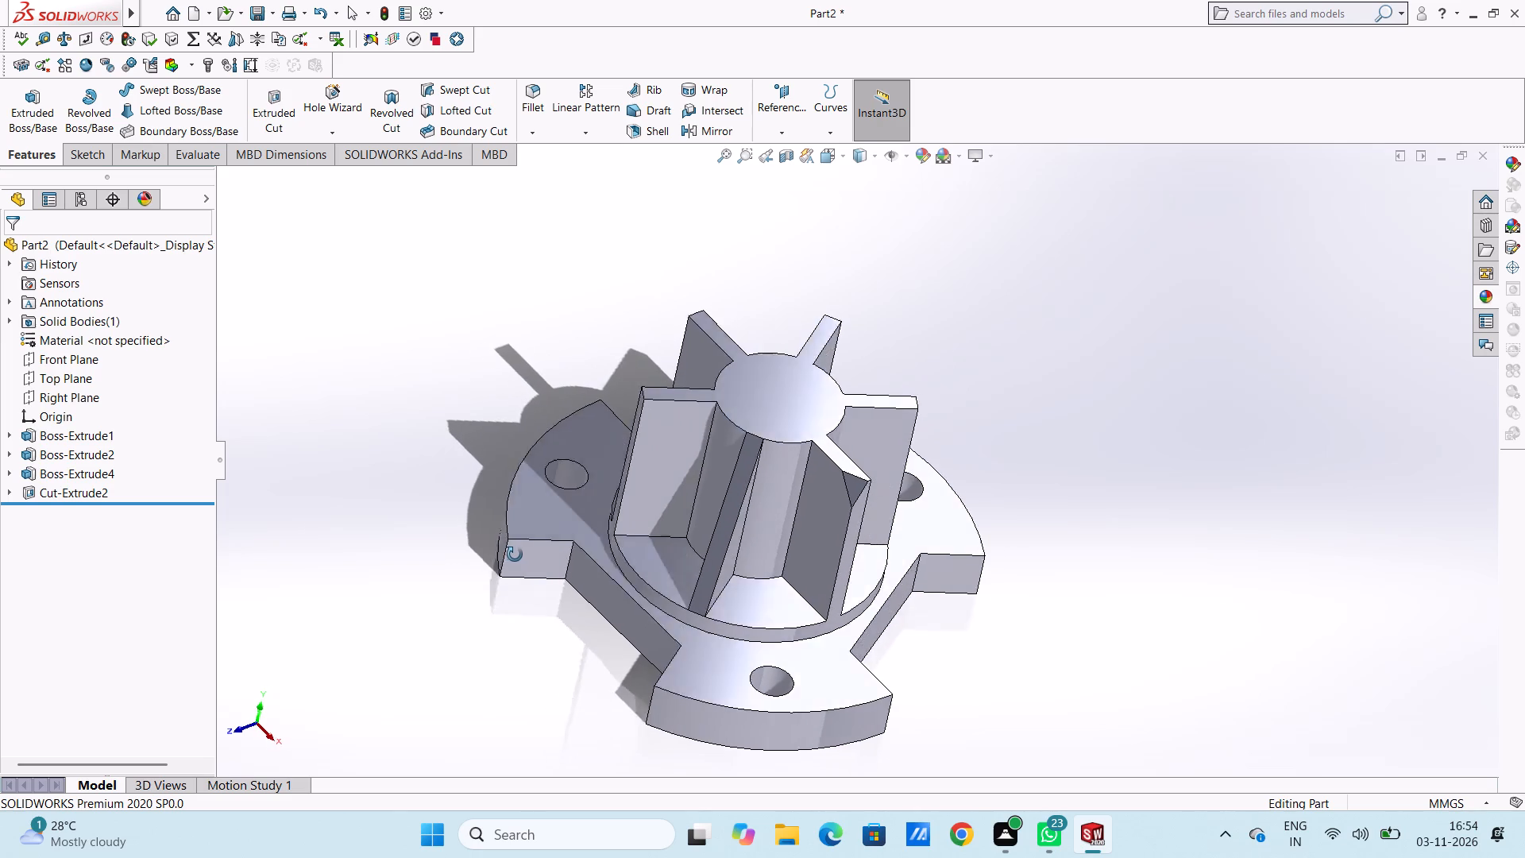
middle_drag(515, 555, 529, 515)
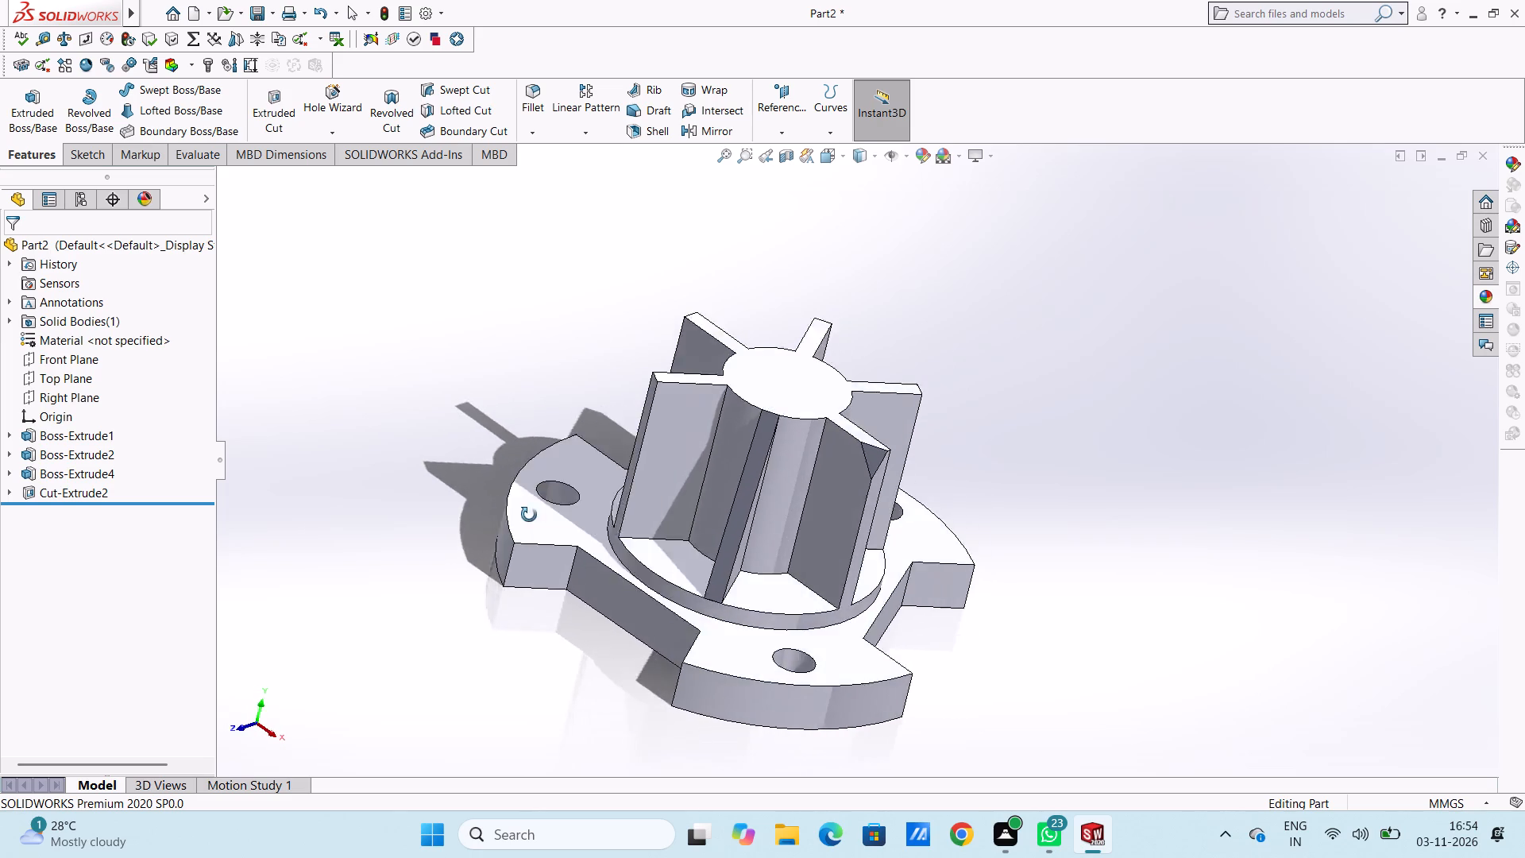
middle_drag(529, 515, 564, 509)
middle_drag(828, 486, 842, 454)
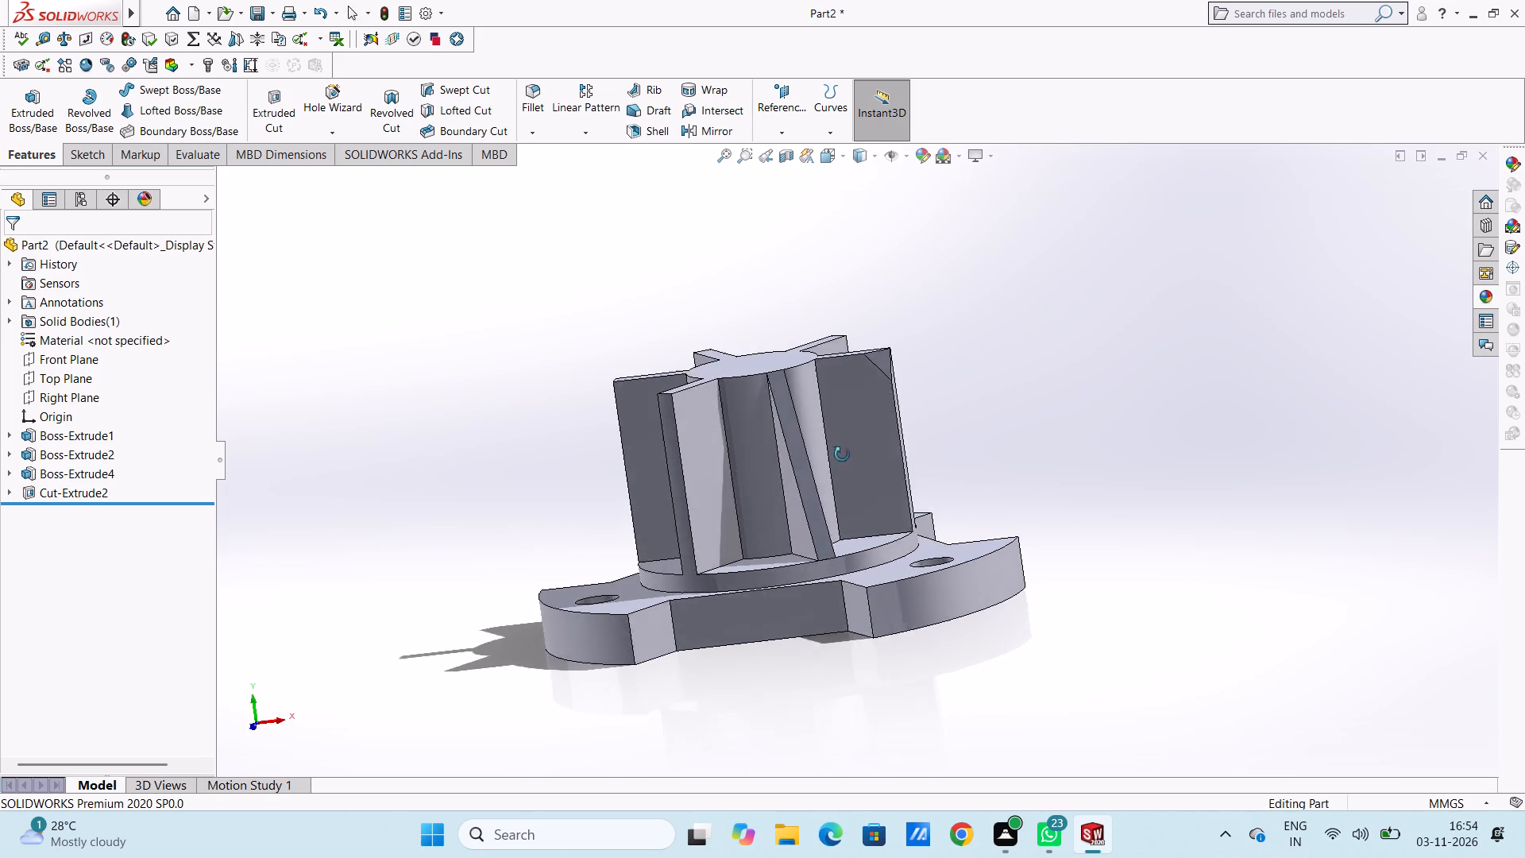
middle_drag(842, 454, 855, 452)
scroll(867, 418, down, 2)
click(863, 397)
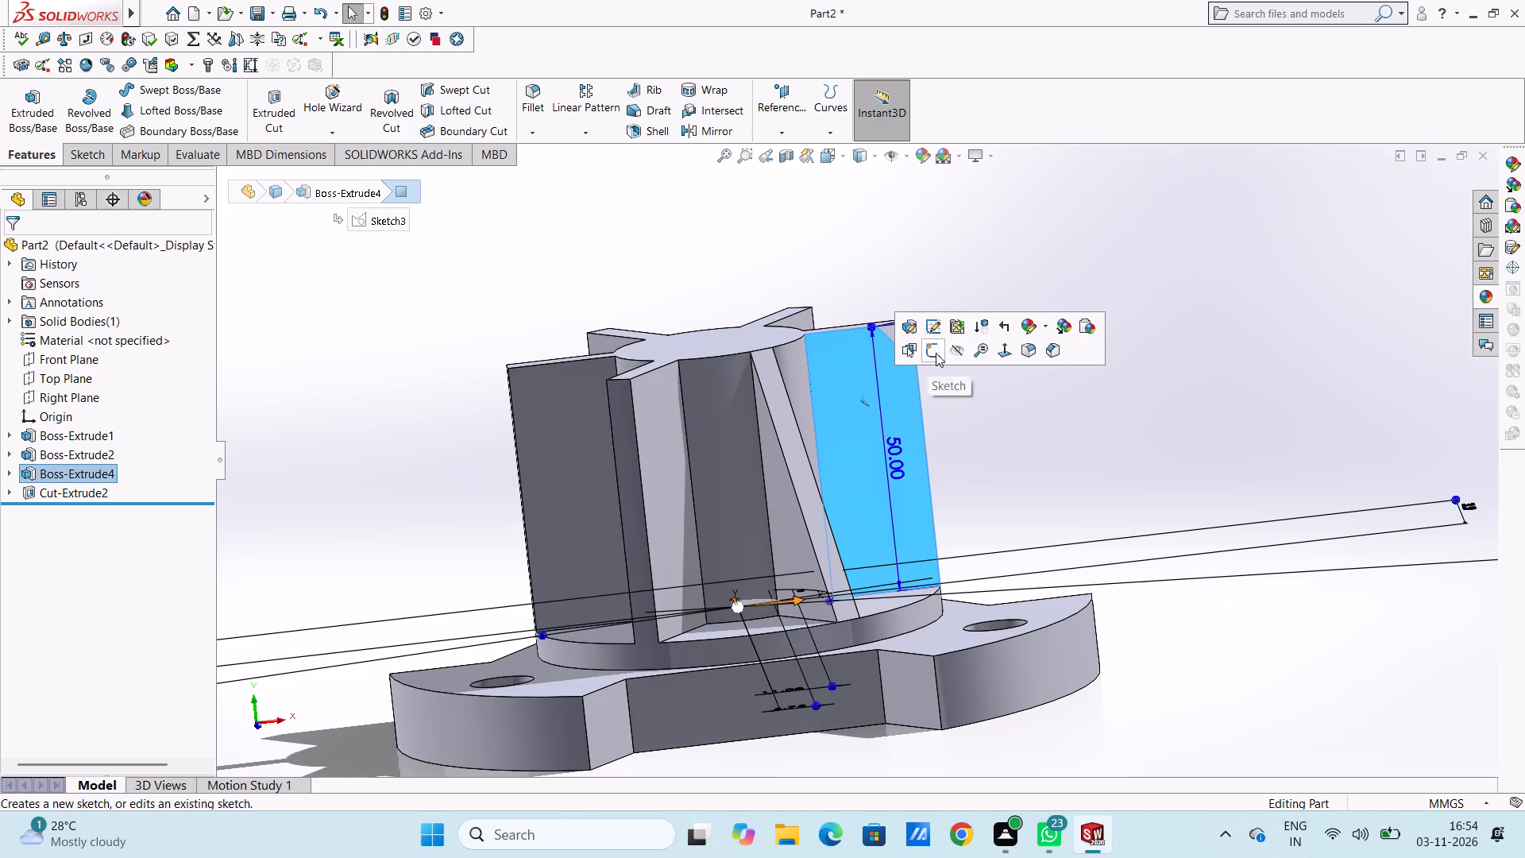
click(936, 352)
click(987, 362)
click(143, 92)
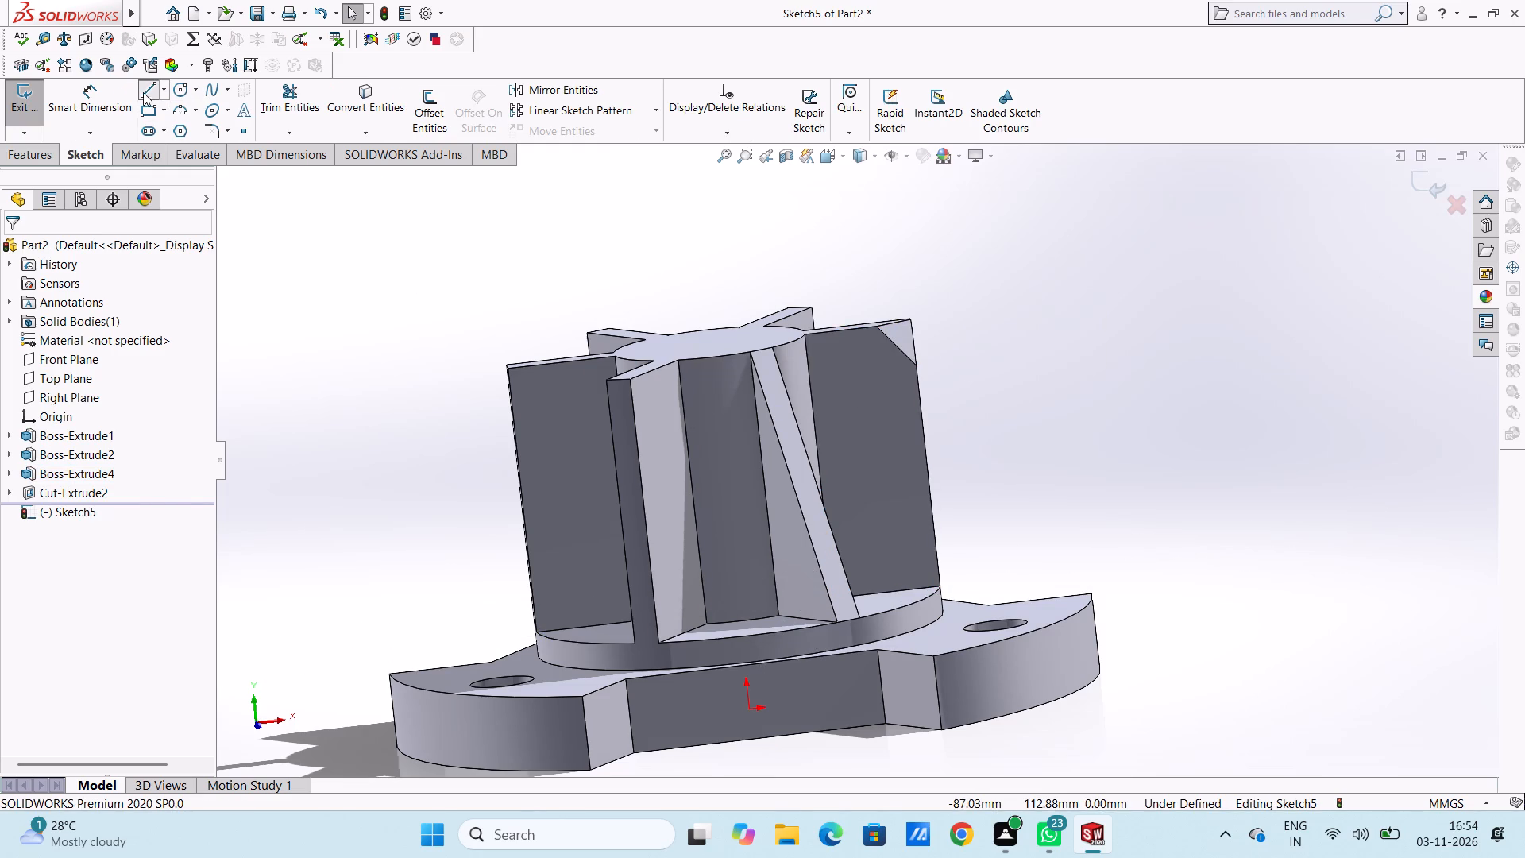
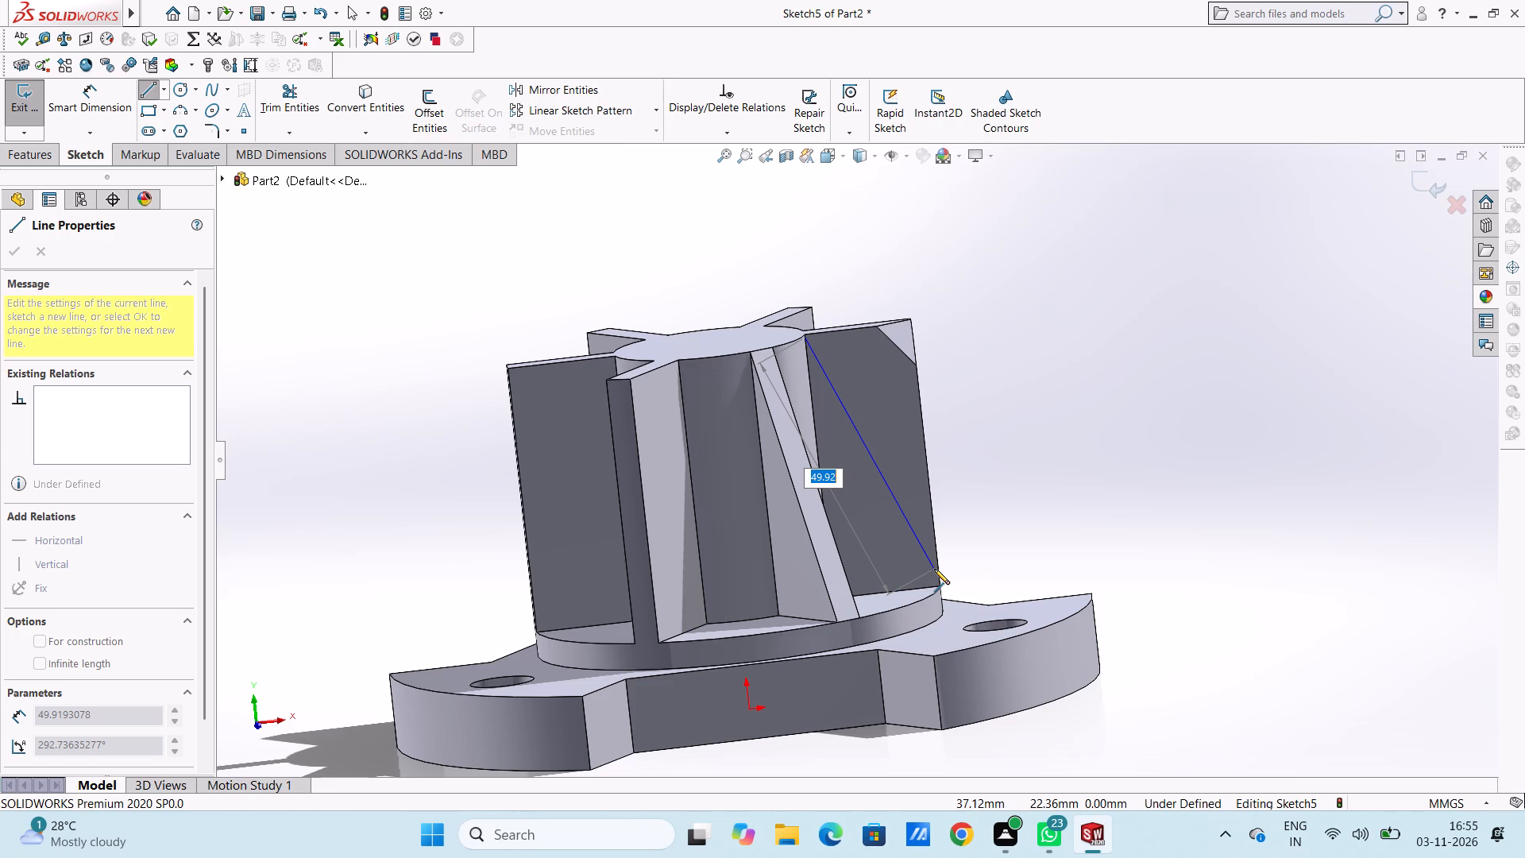
Sketch a closed four-line profile over the arm: full-height diagonal, about 4 mm base extension, about 52 mm outer vertical and about 24 mm top line.
click(940, 589)
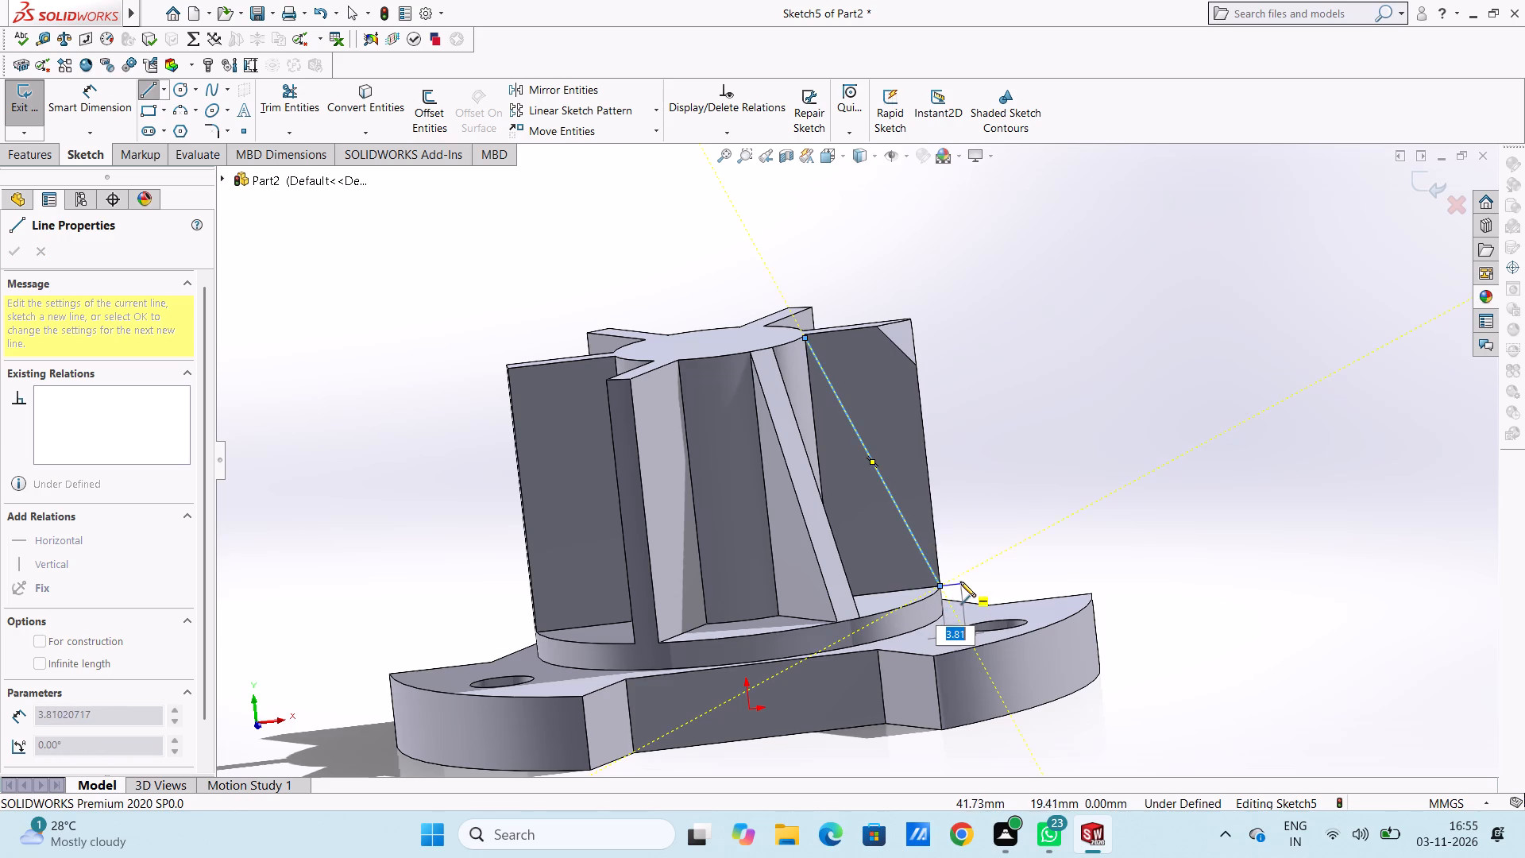
click(959, 586)
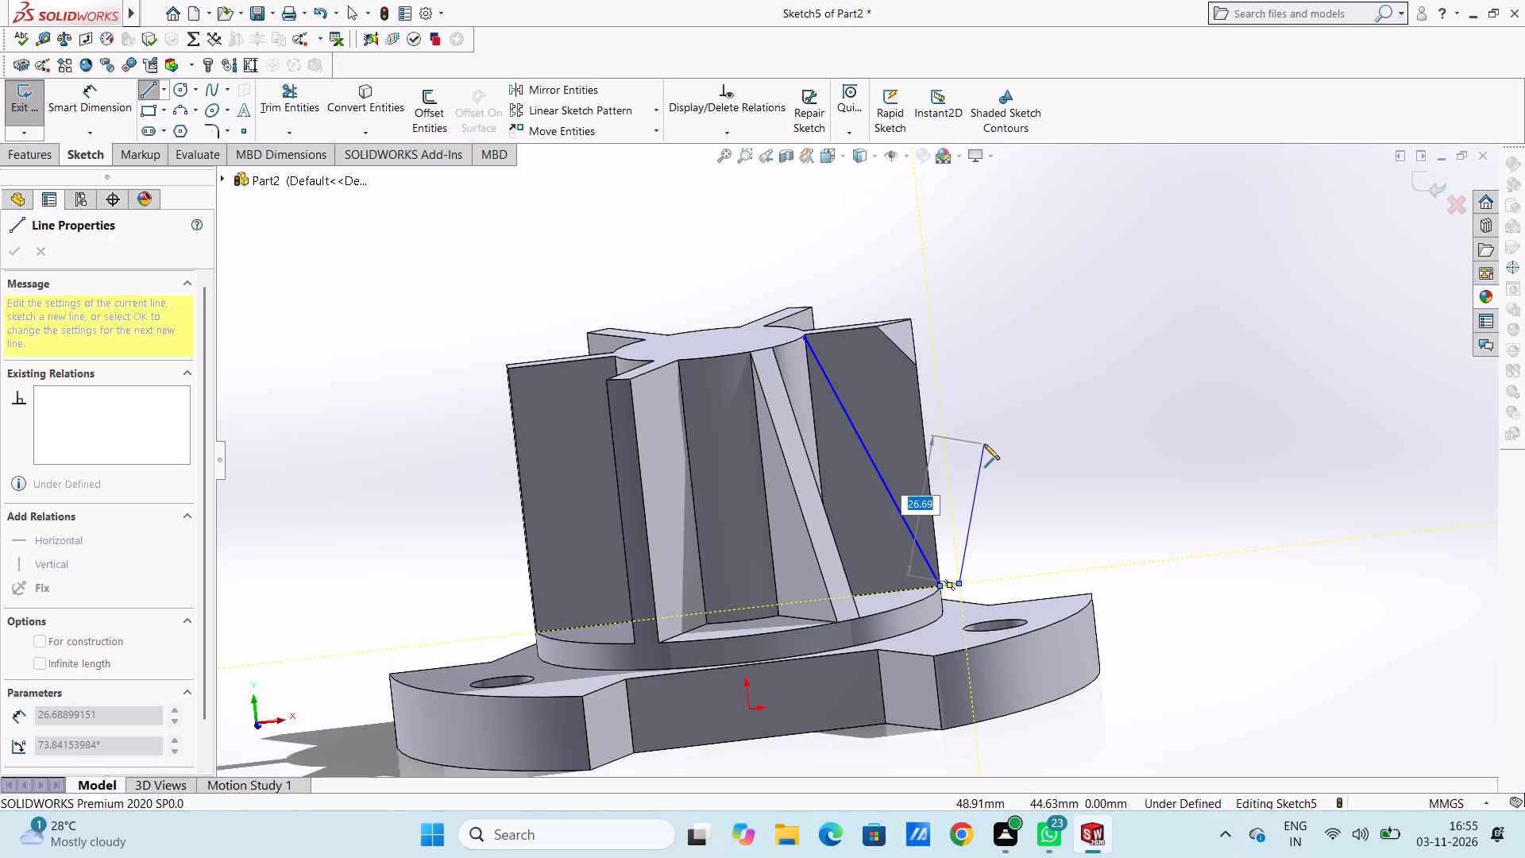
click(932, 311)
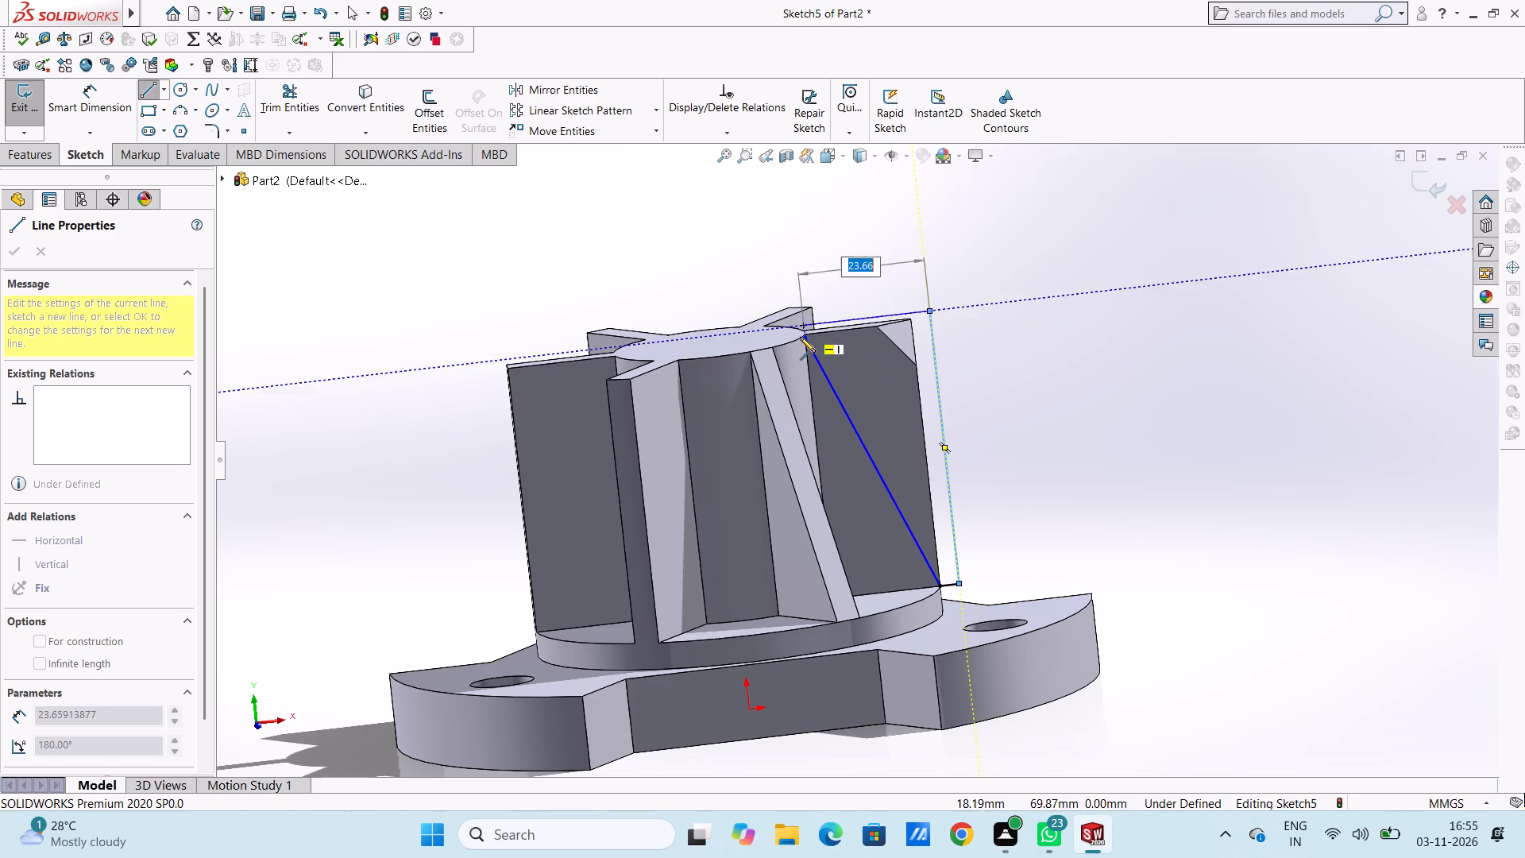
click(805, 337)
right_click(1156, 222)
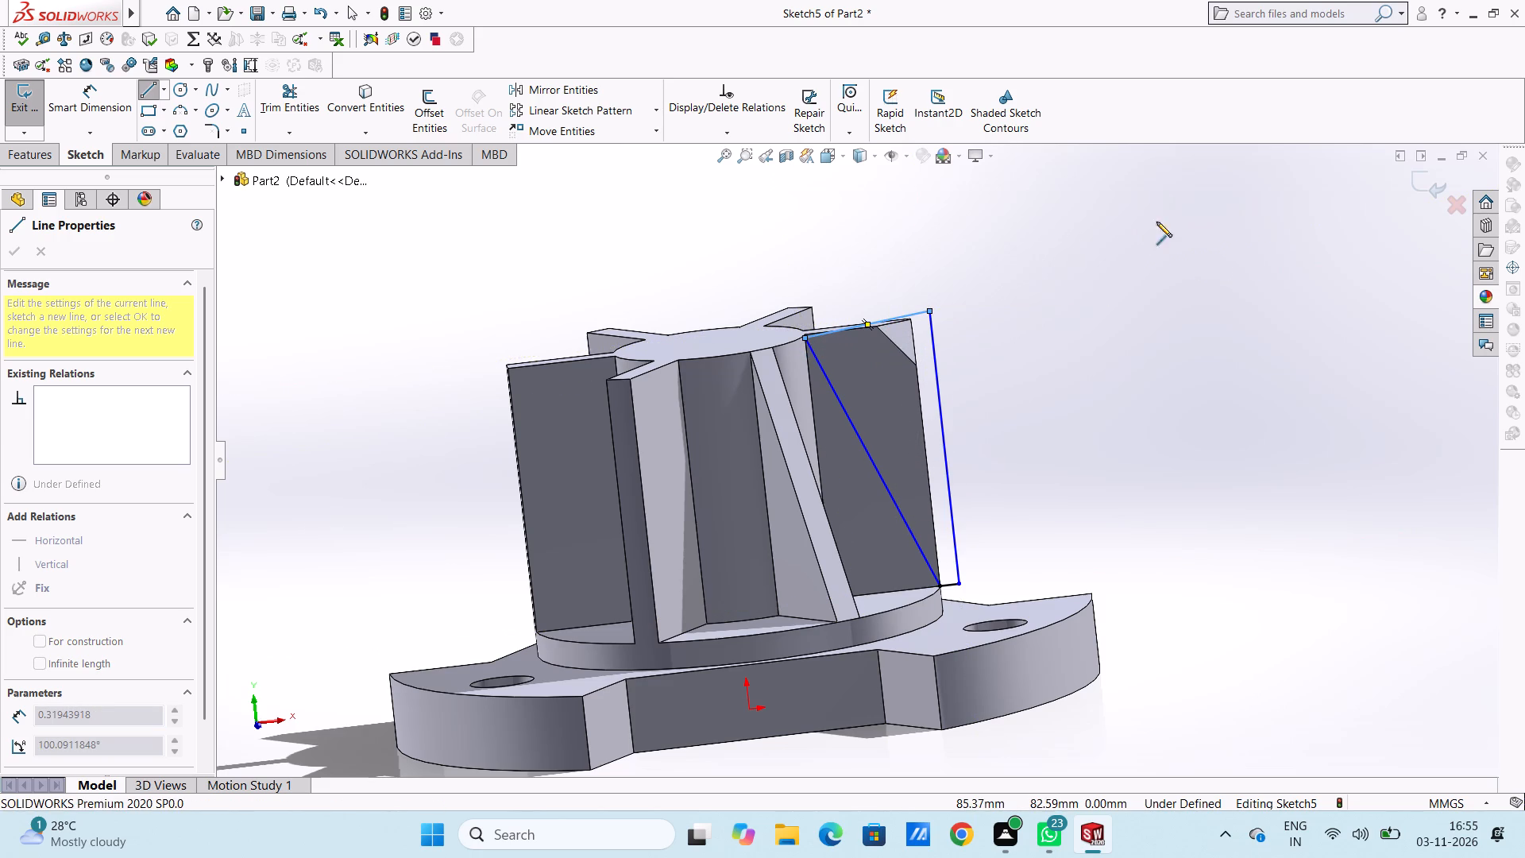
click(1165, 234)
click(1128, 272)
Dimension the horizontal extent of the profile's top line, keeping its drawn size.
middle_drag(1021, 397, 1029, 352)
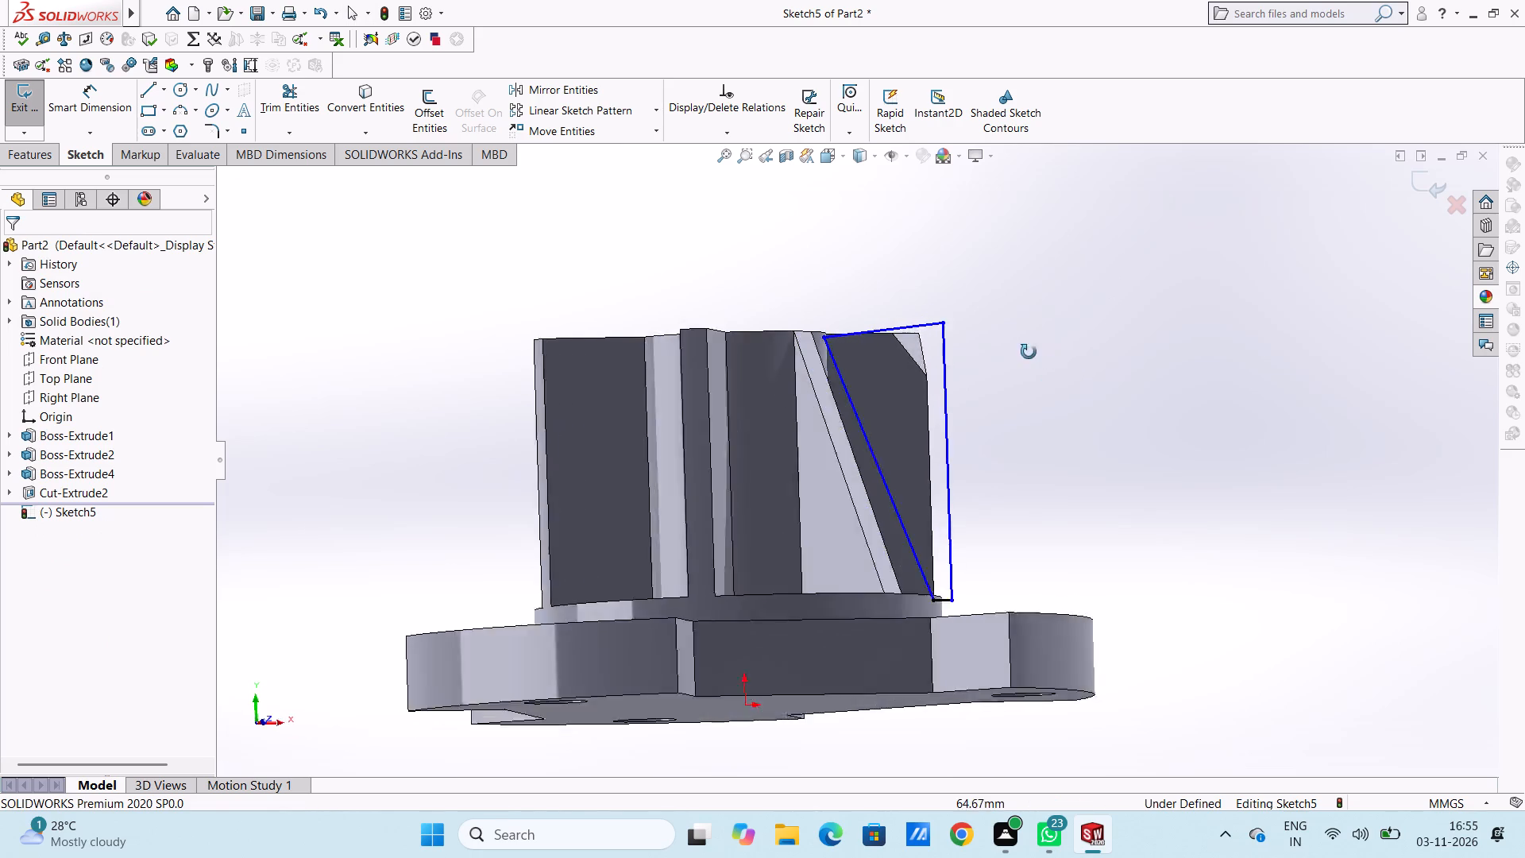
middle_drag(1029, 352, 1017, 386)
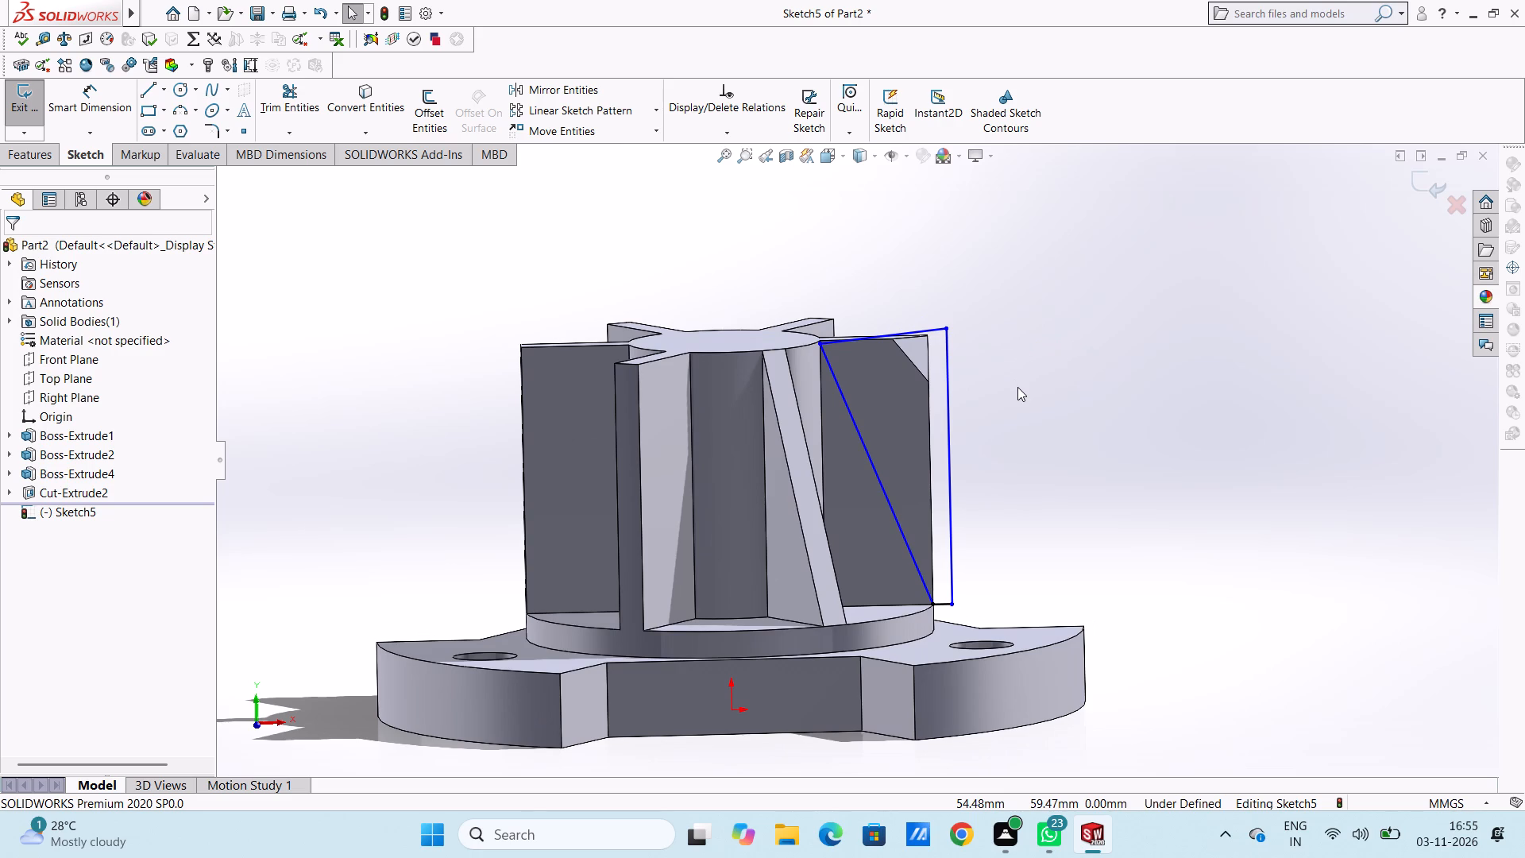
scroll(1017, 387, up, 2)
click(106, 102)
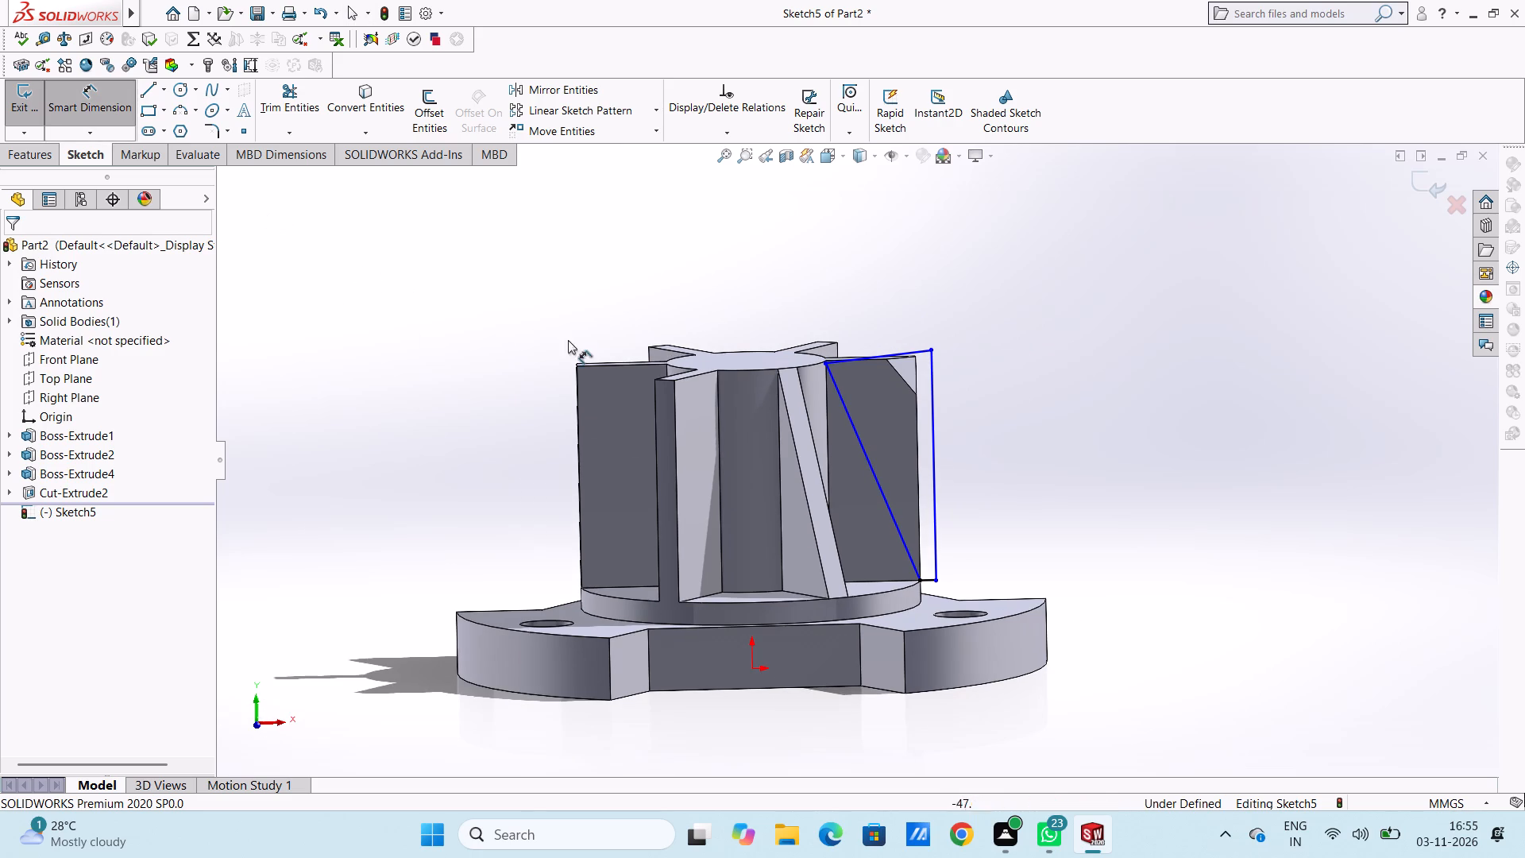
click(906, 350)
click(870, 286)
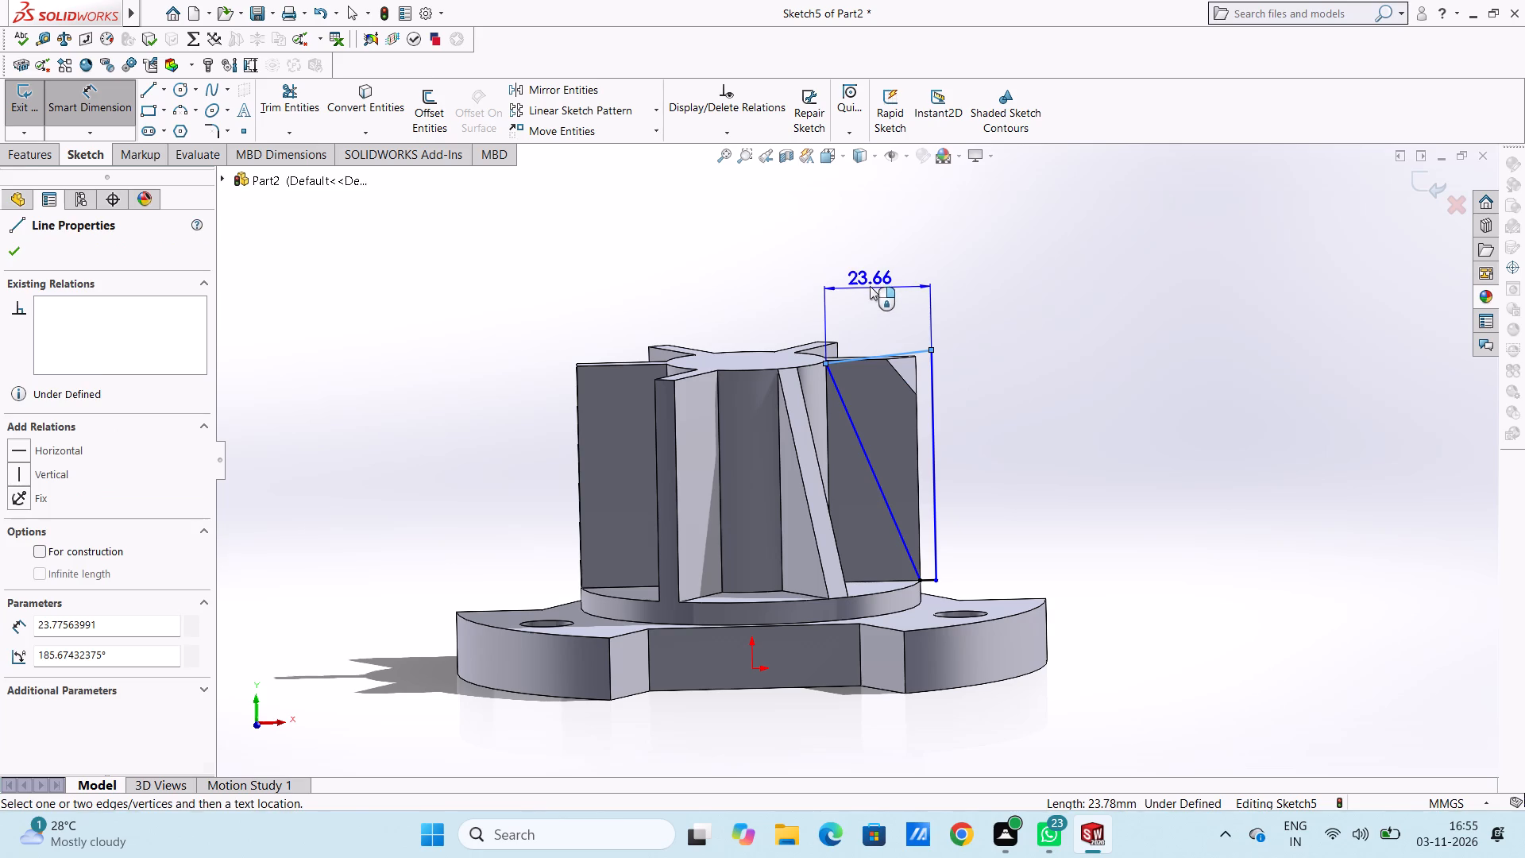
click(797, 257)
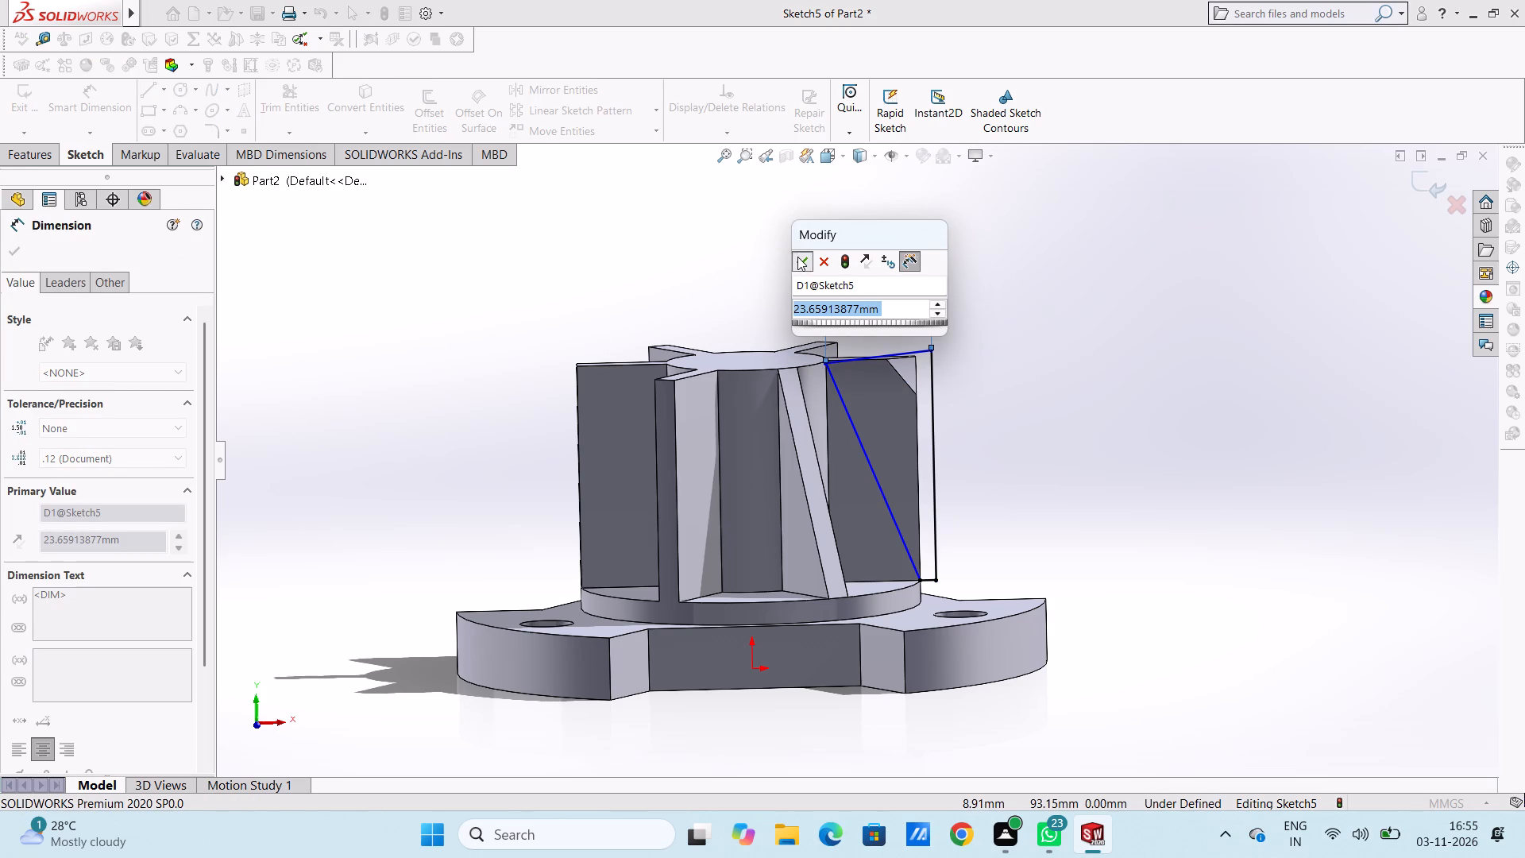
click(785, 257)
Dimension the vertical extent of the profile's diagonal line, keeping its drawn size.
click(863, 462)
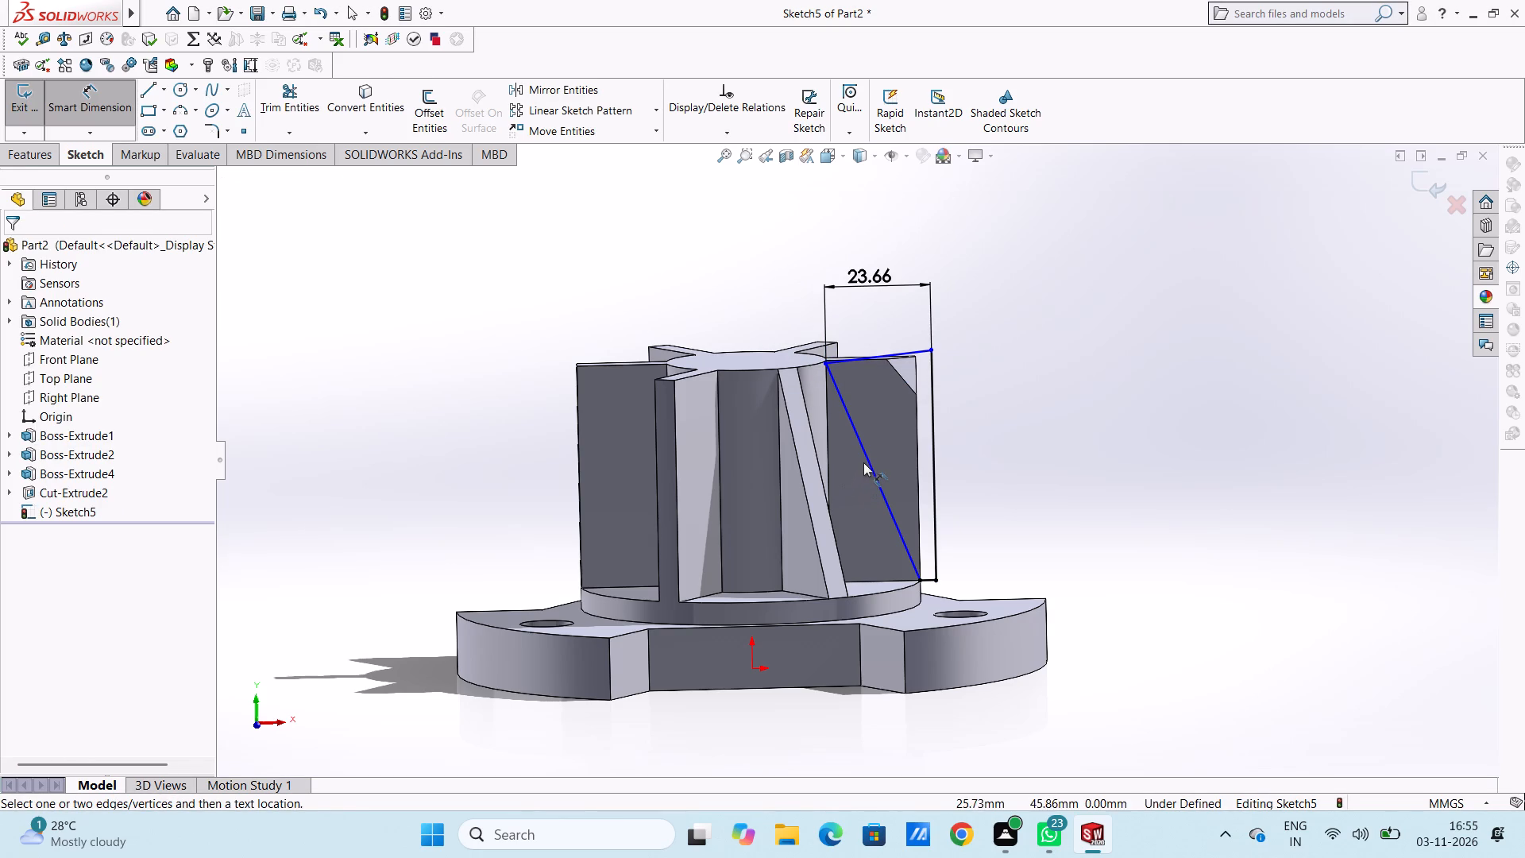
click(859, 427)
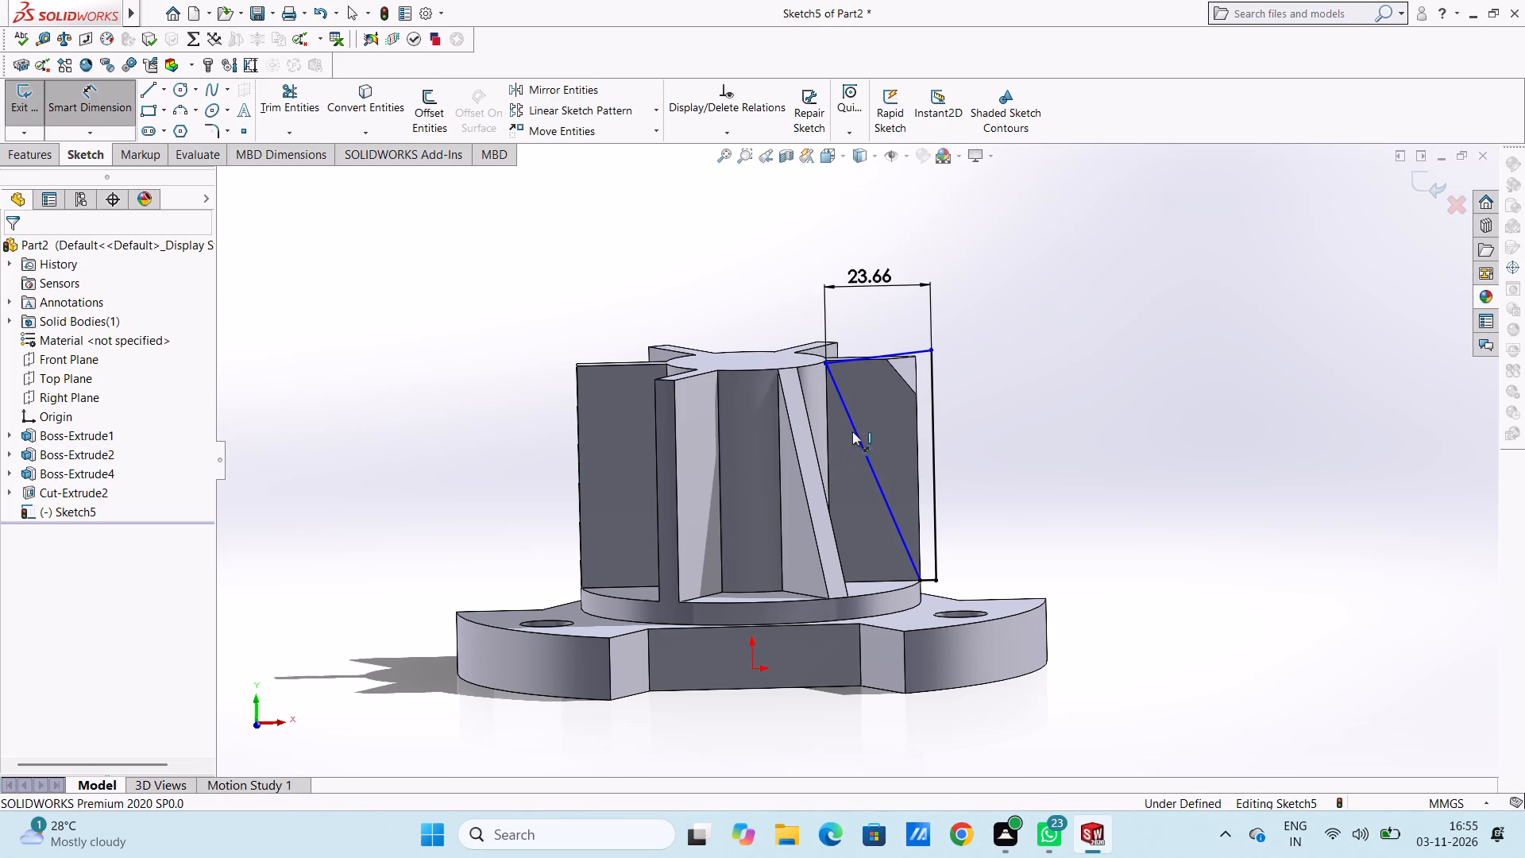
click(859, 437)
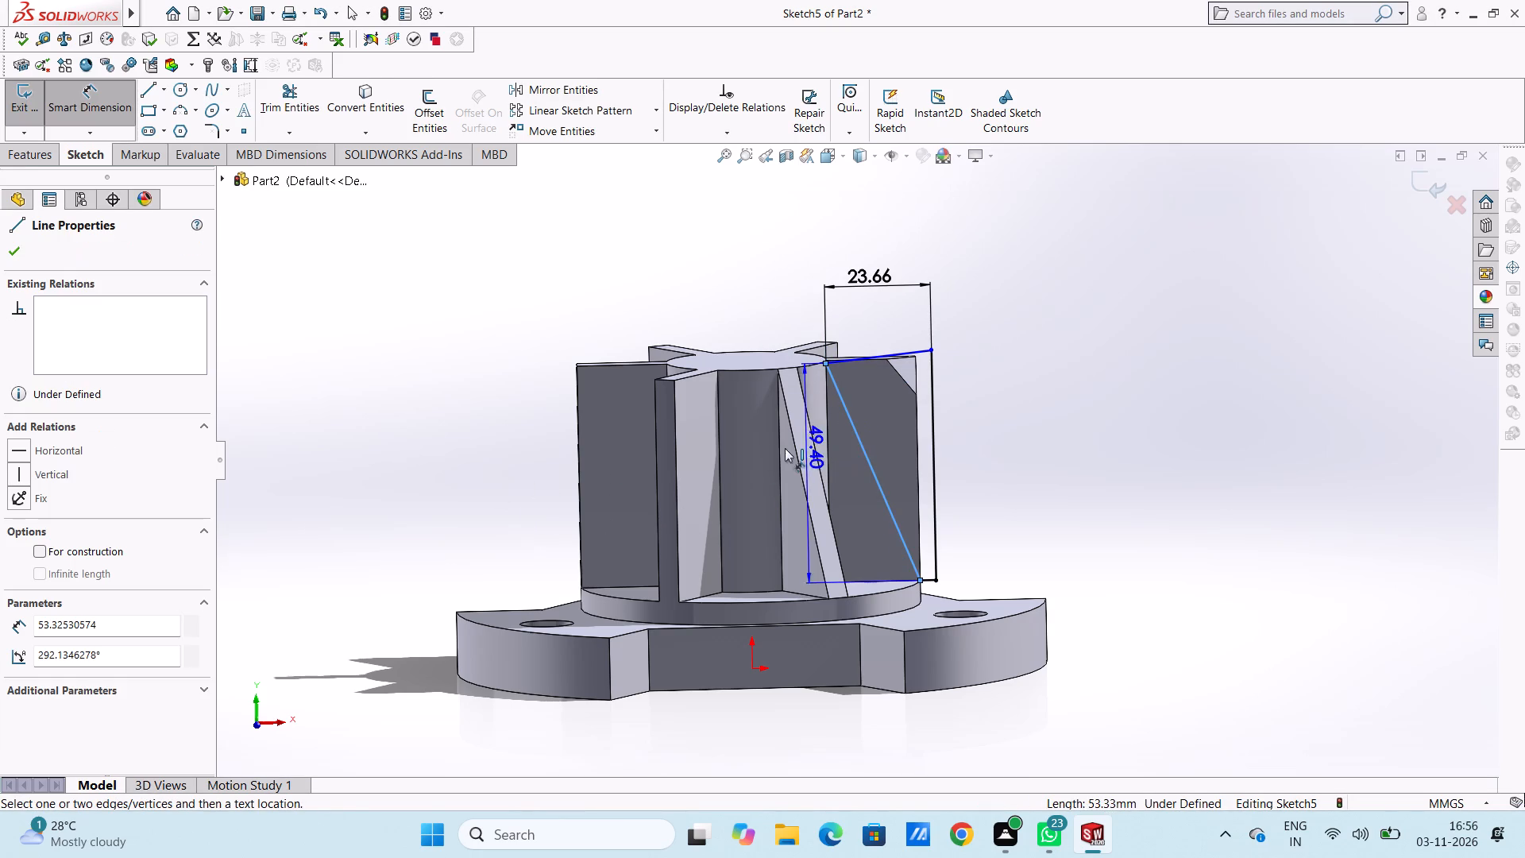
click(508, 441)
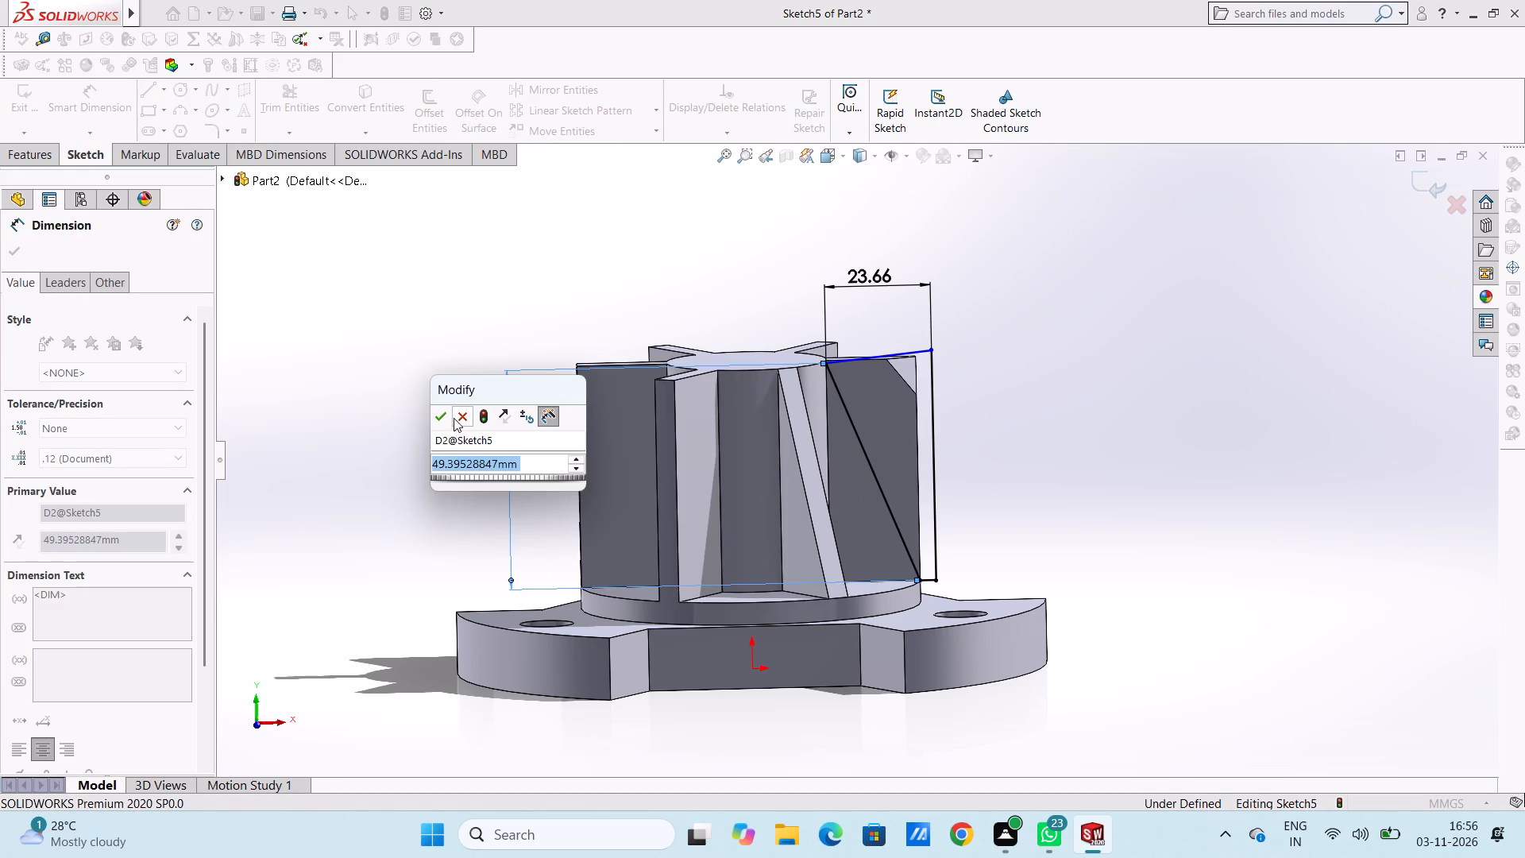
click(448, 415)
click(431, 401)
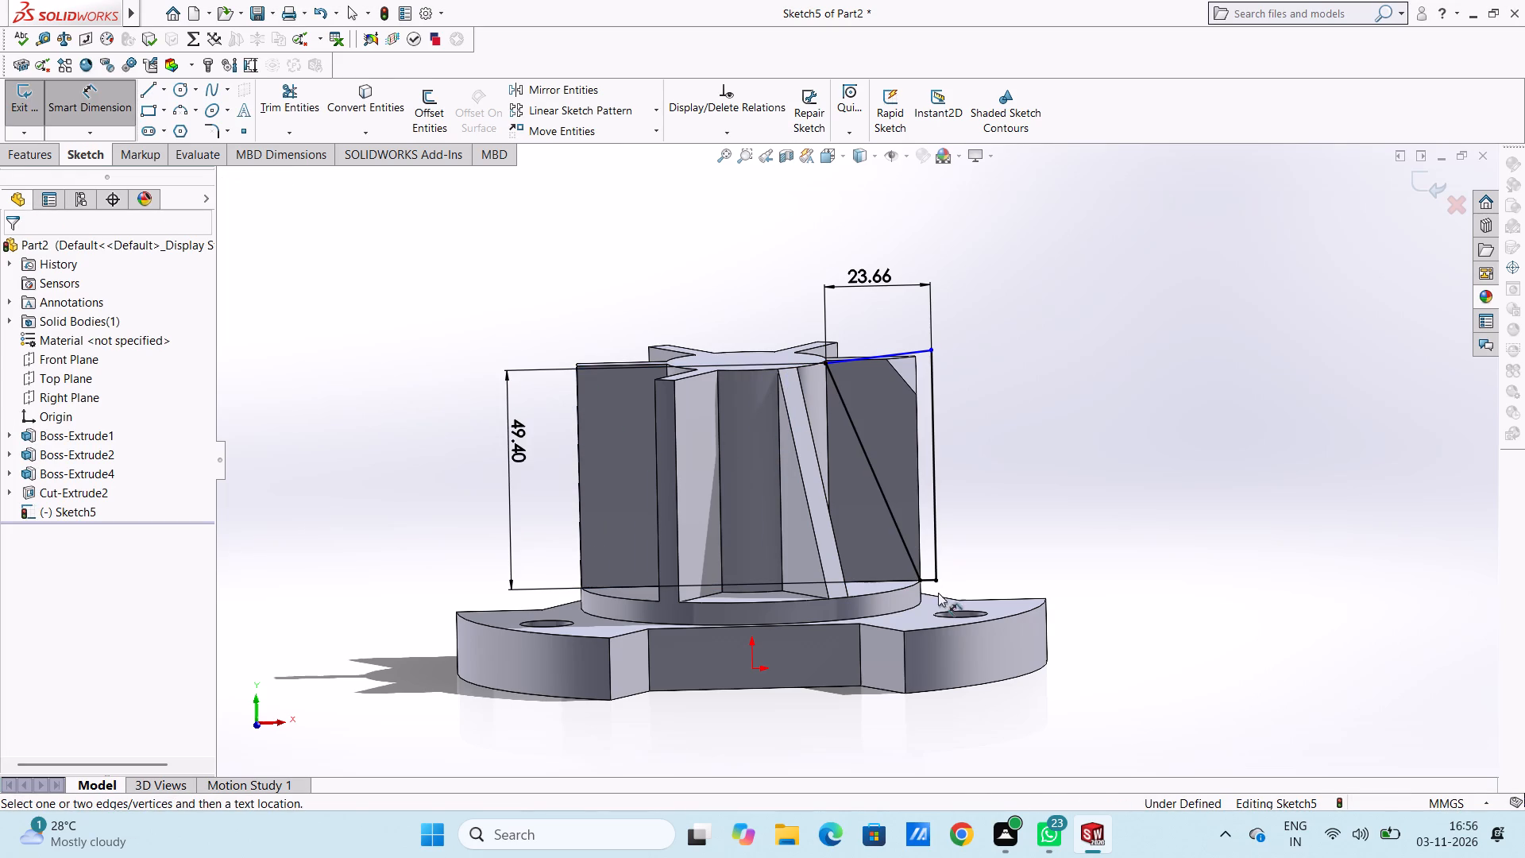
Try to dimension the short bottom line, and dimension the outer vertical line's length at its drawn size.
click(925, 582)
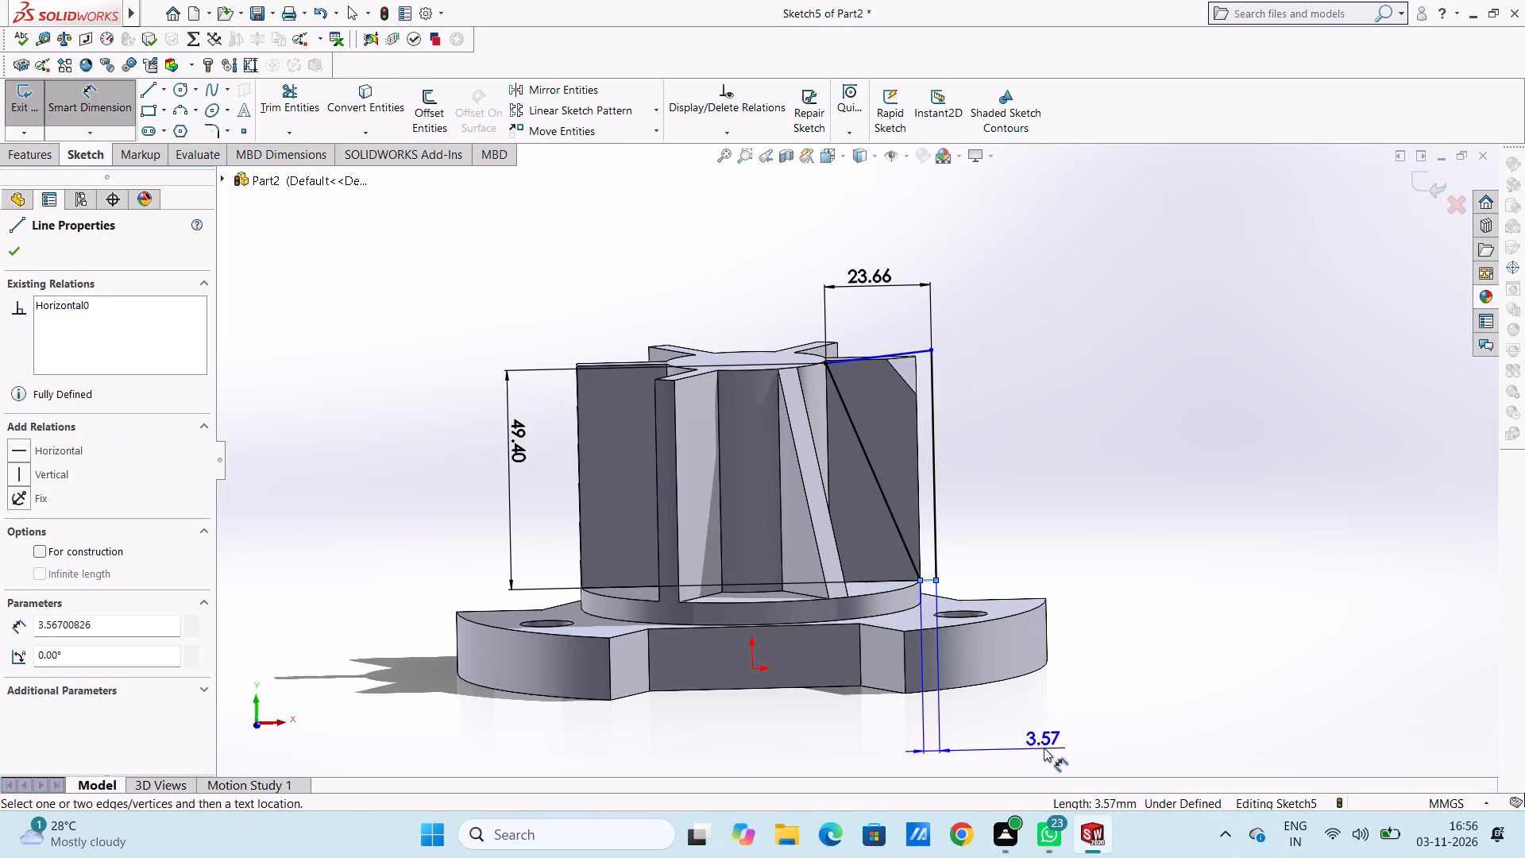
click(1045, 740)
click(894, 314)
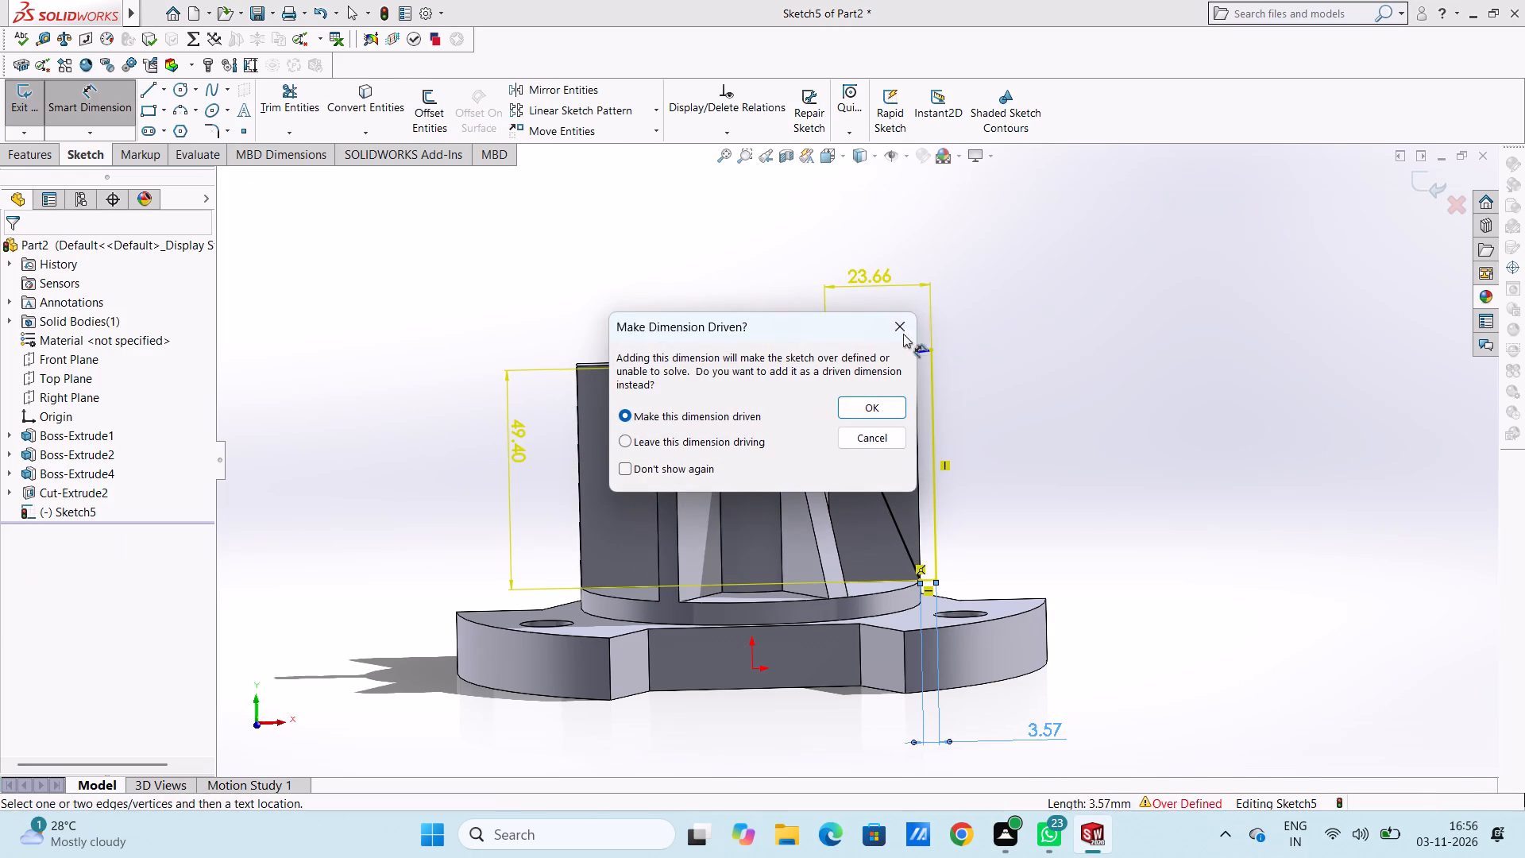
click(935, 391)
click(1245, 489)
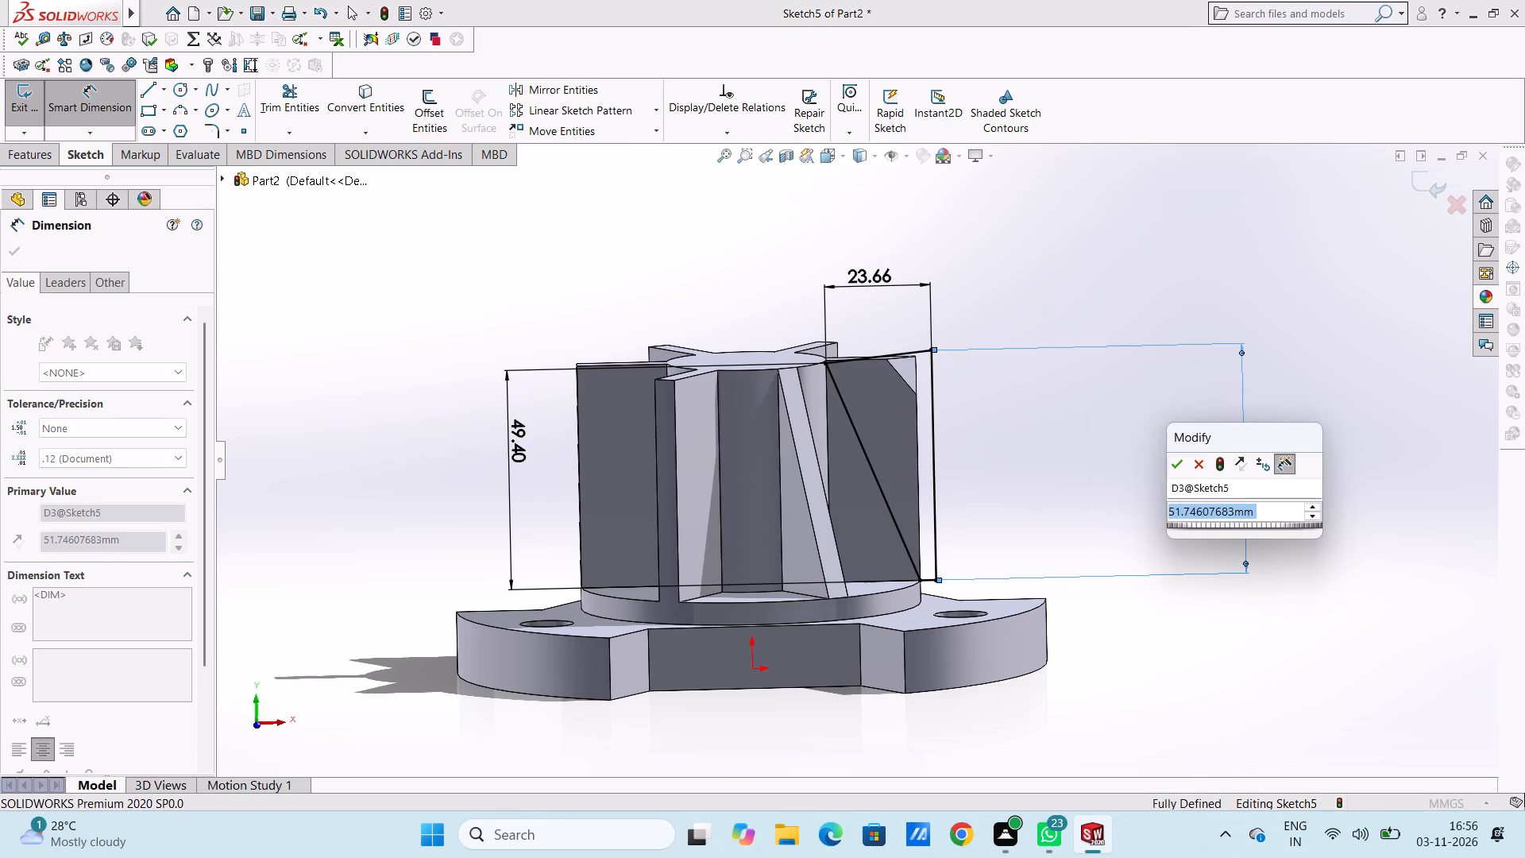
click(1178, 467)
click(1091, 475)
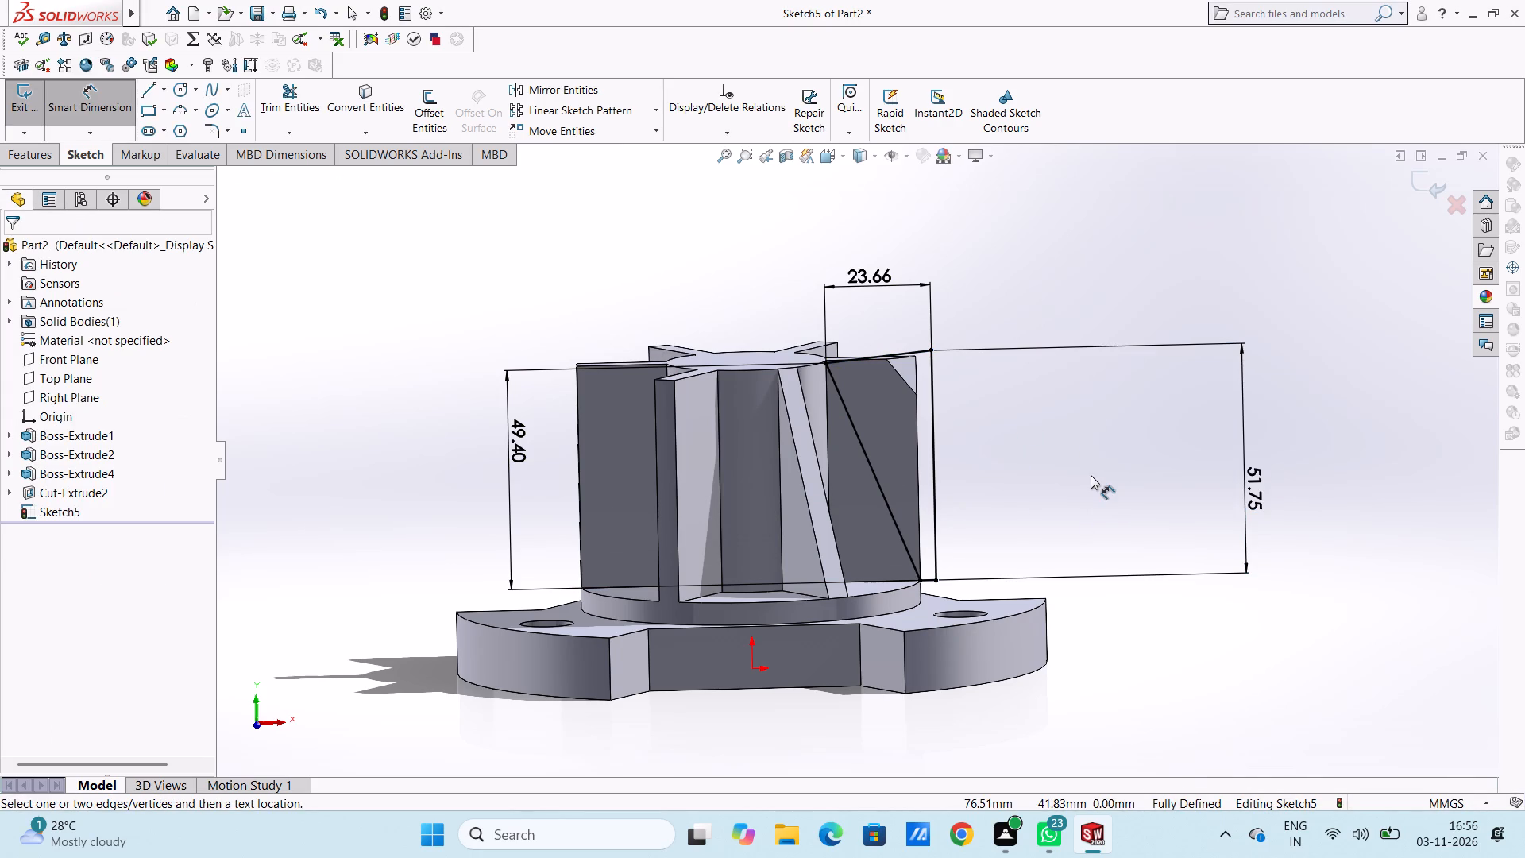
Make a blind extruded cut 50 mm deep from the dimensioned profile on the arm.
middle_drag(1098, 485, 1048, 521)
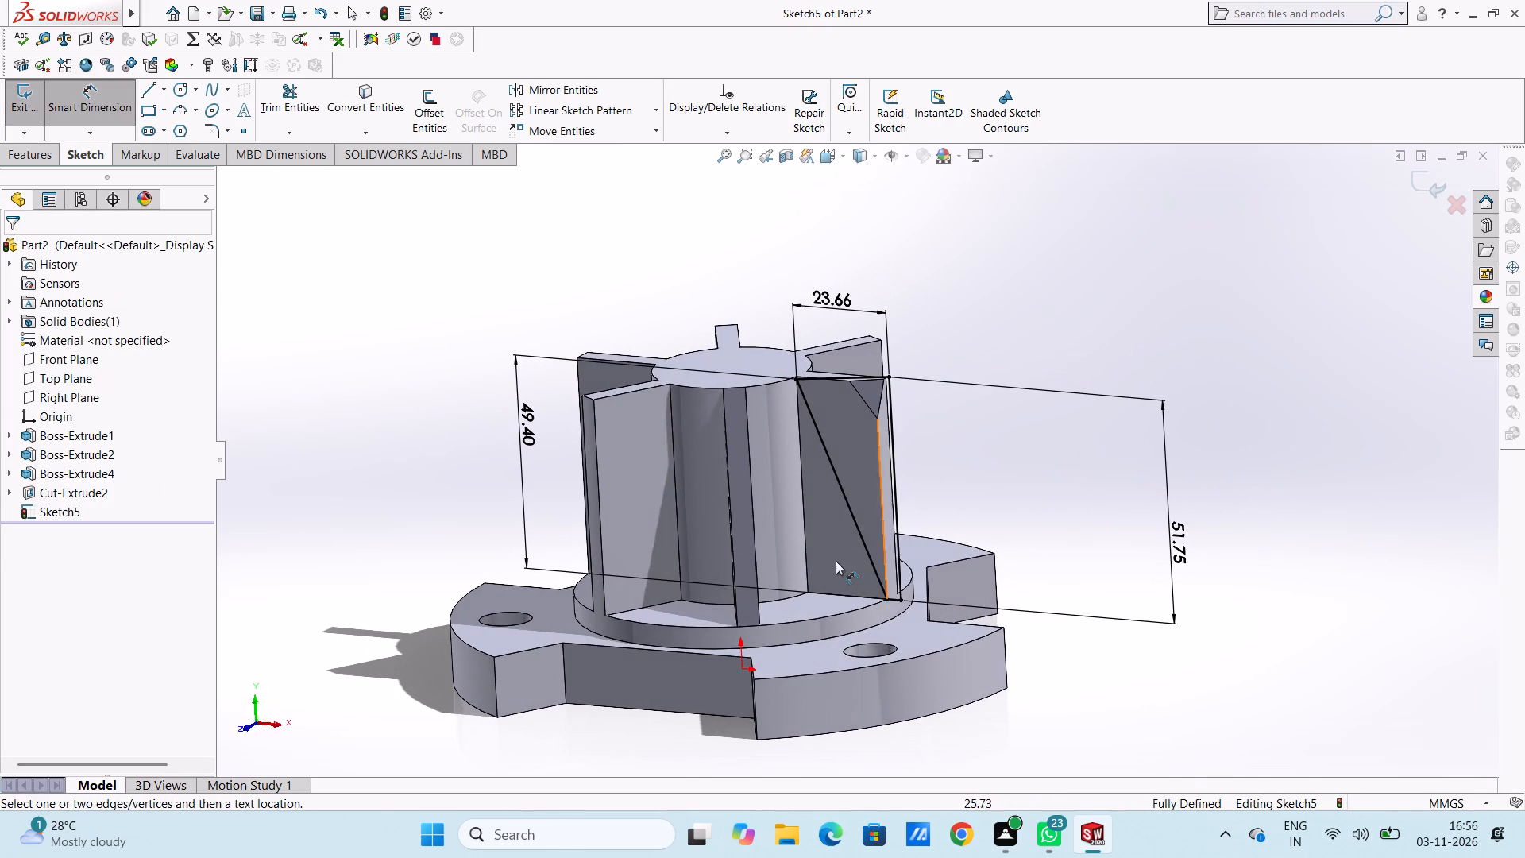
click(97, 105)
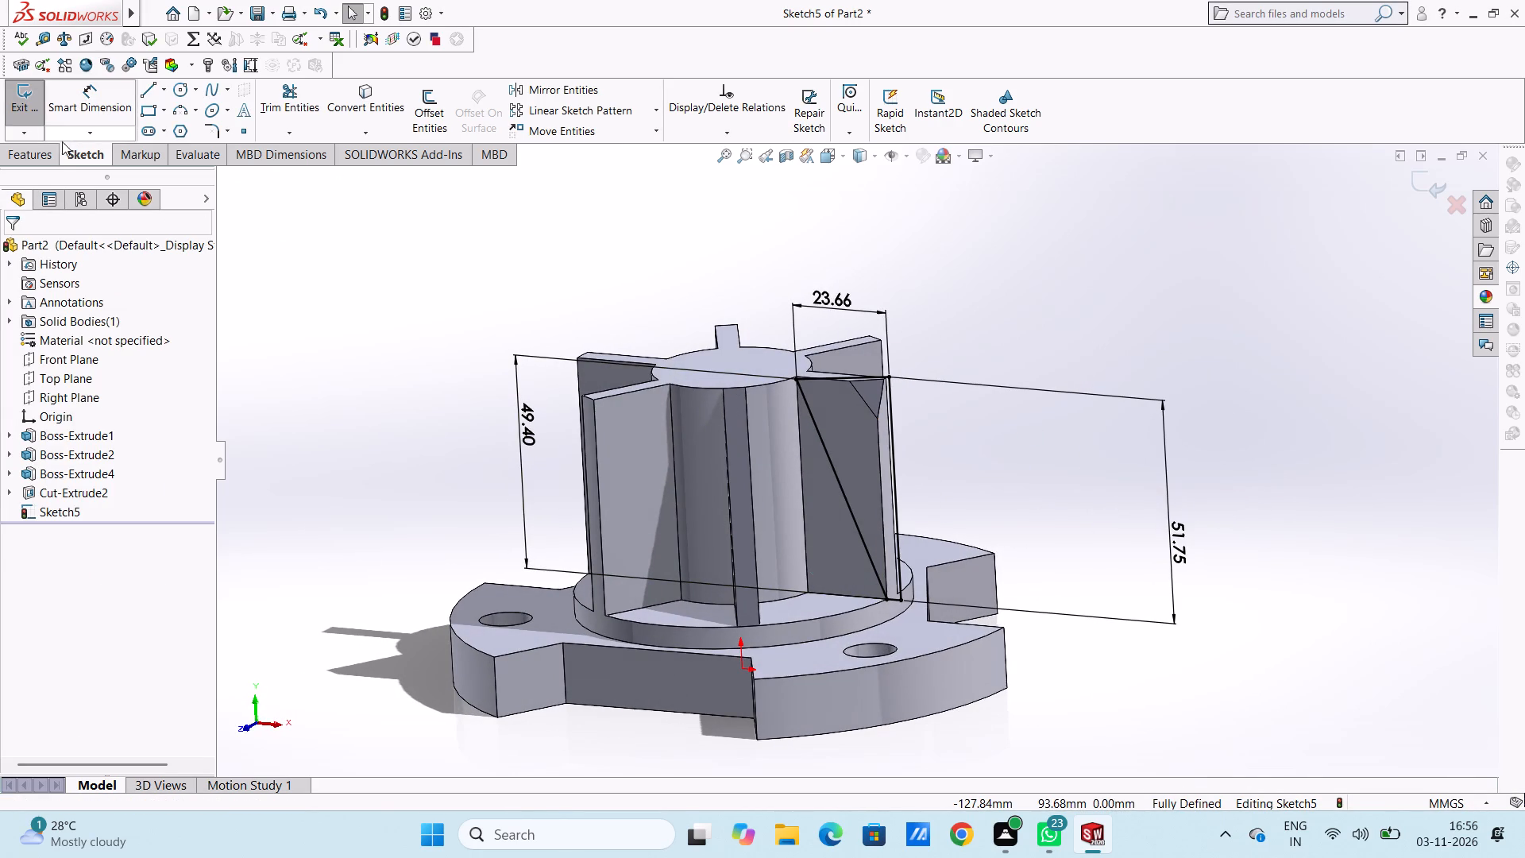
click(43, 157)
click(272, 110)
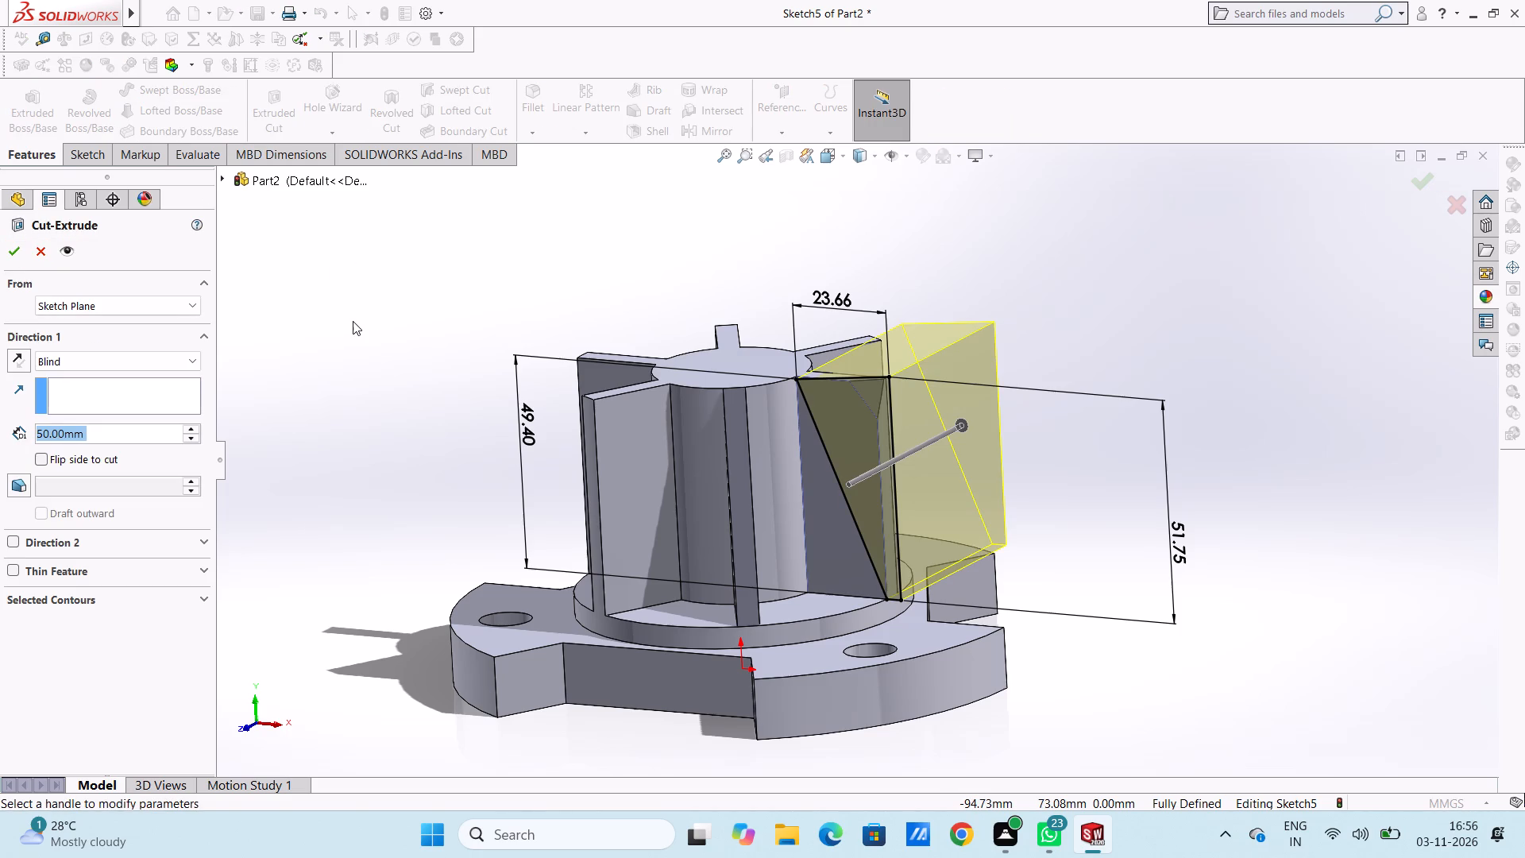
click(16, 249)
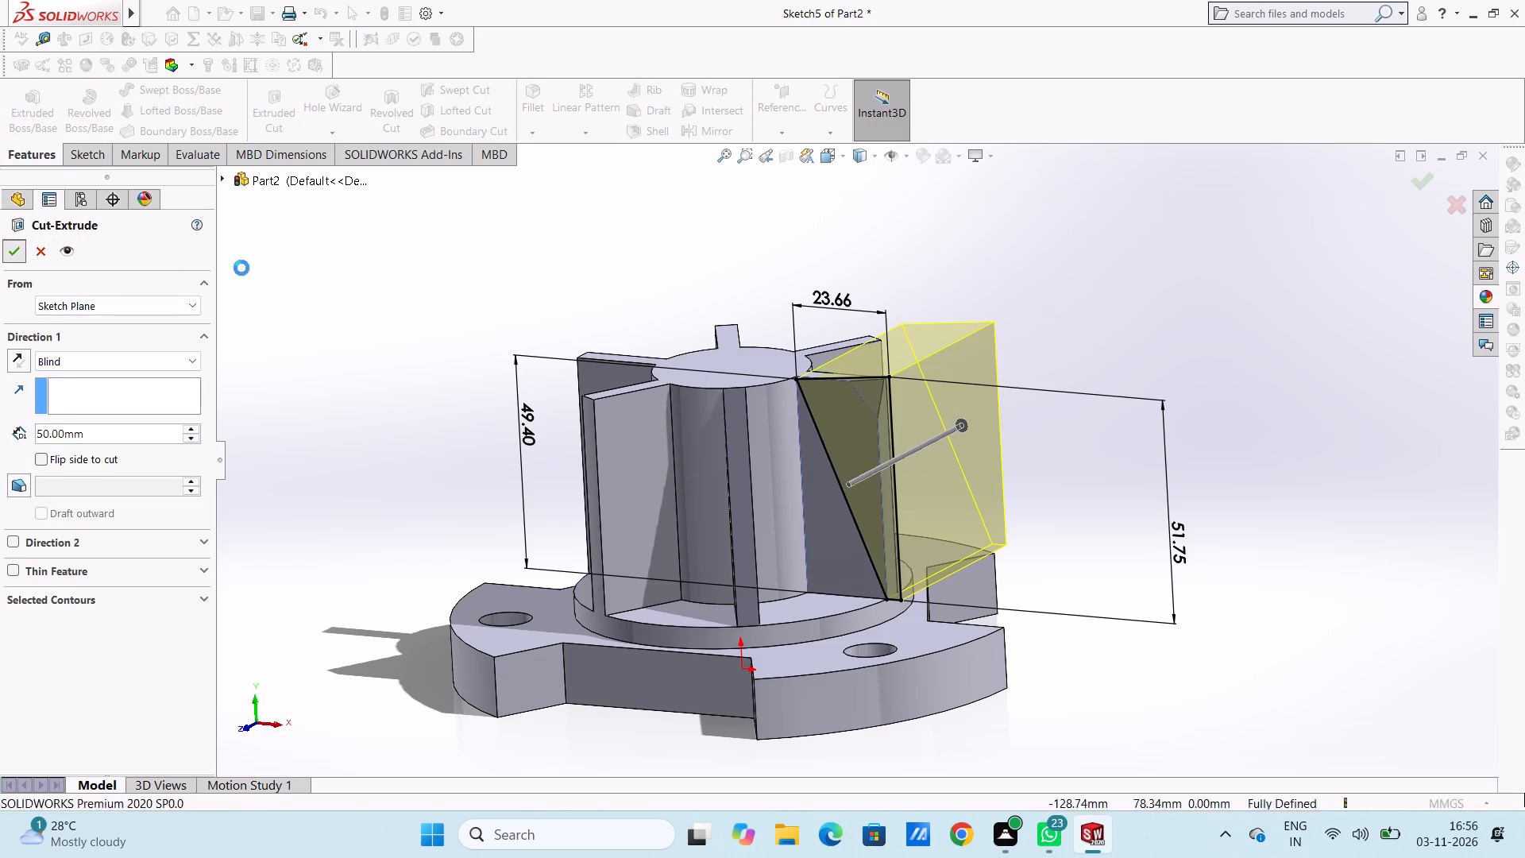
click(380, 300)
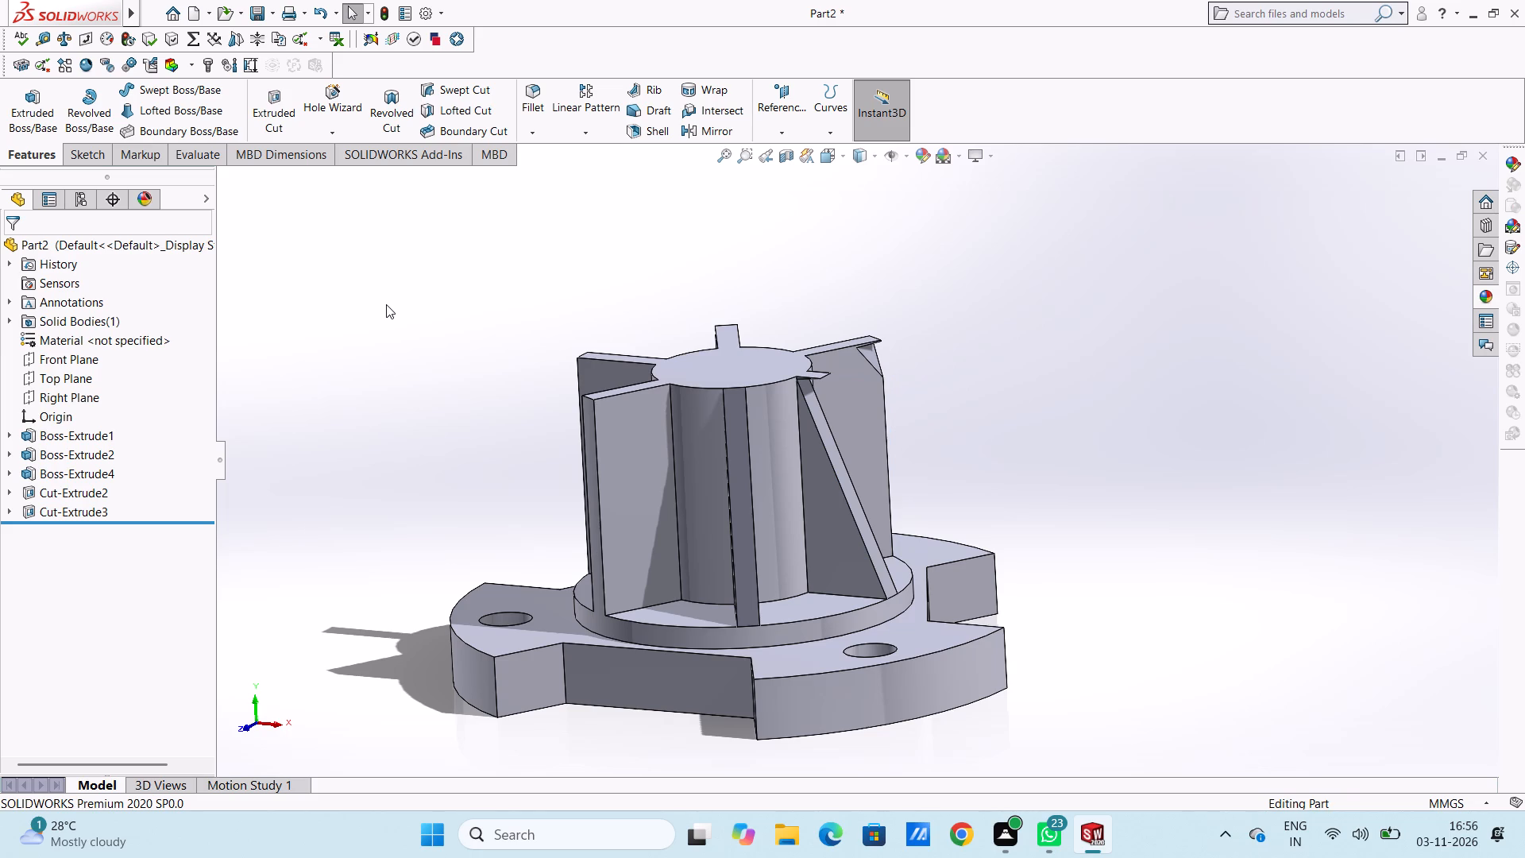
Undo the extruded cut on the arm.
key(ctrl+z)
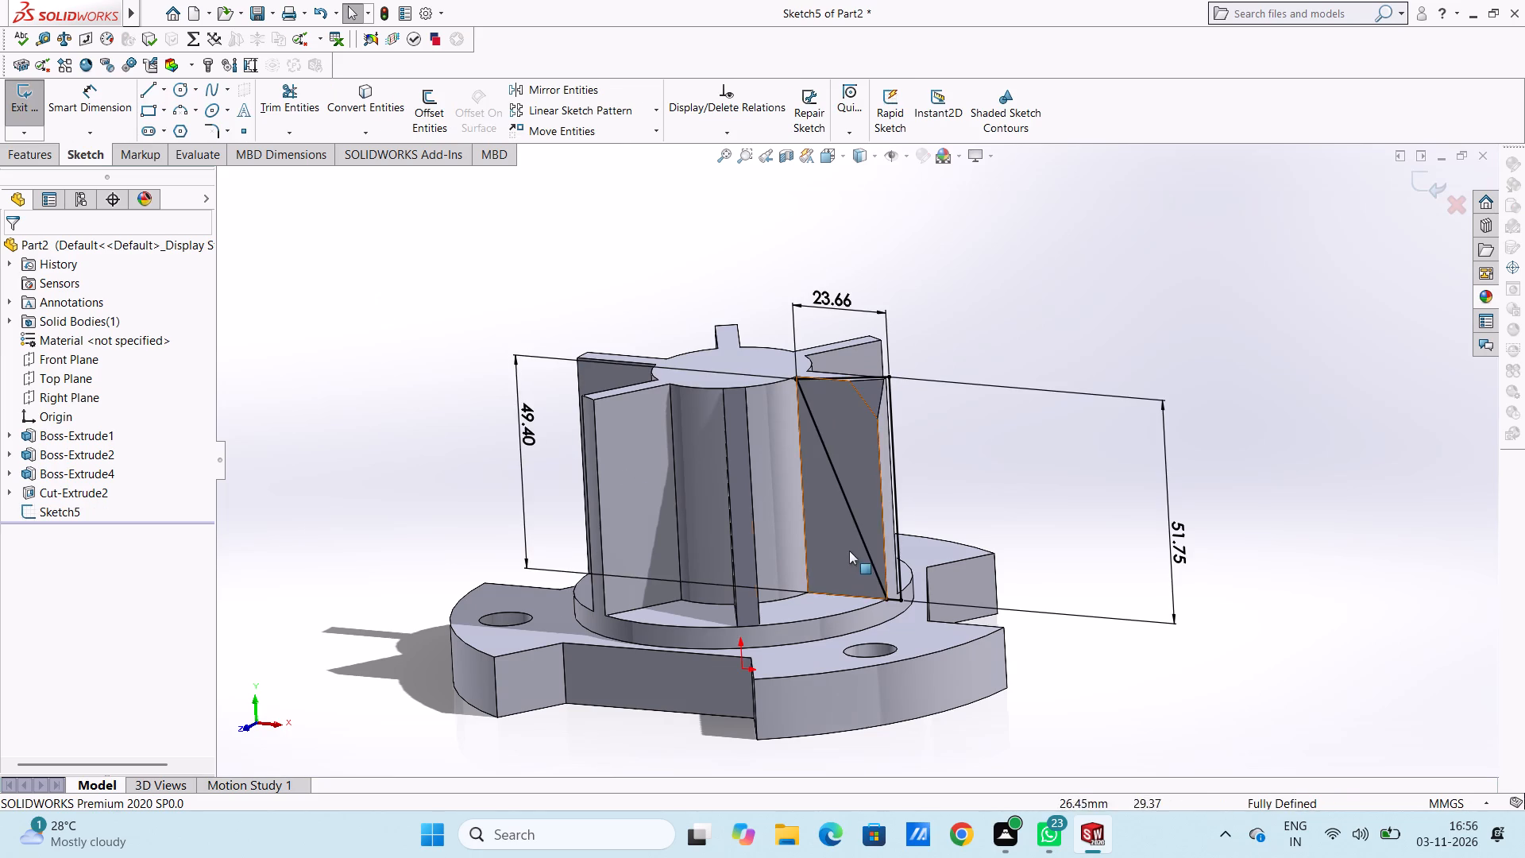
Delete the profile's top line, outer vertical line and diagonal together with their dimensions, leaving only the short bottom line.
scroll(850, 549, down, 2)
middle_drag(817, 380, 834, 360)
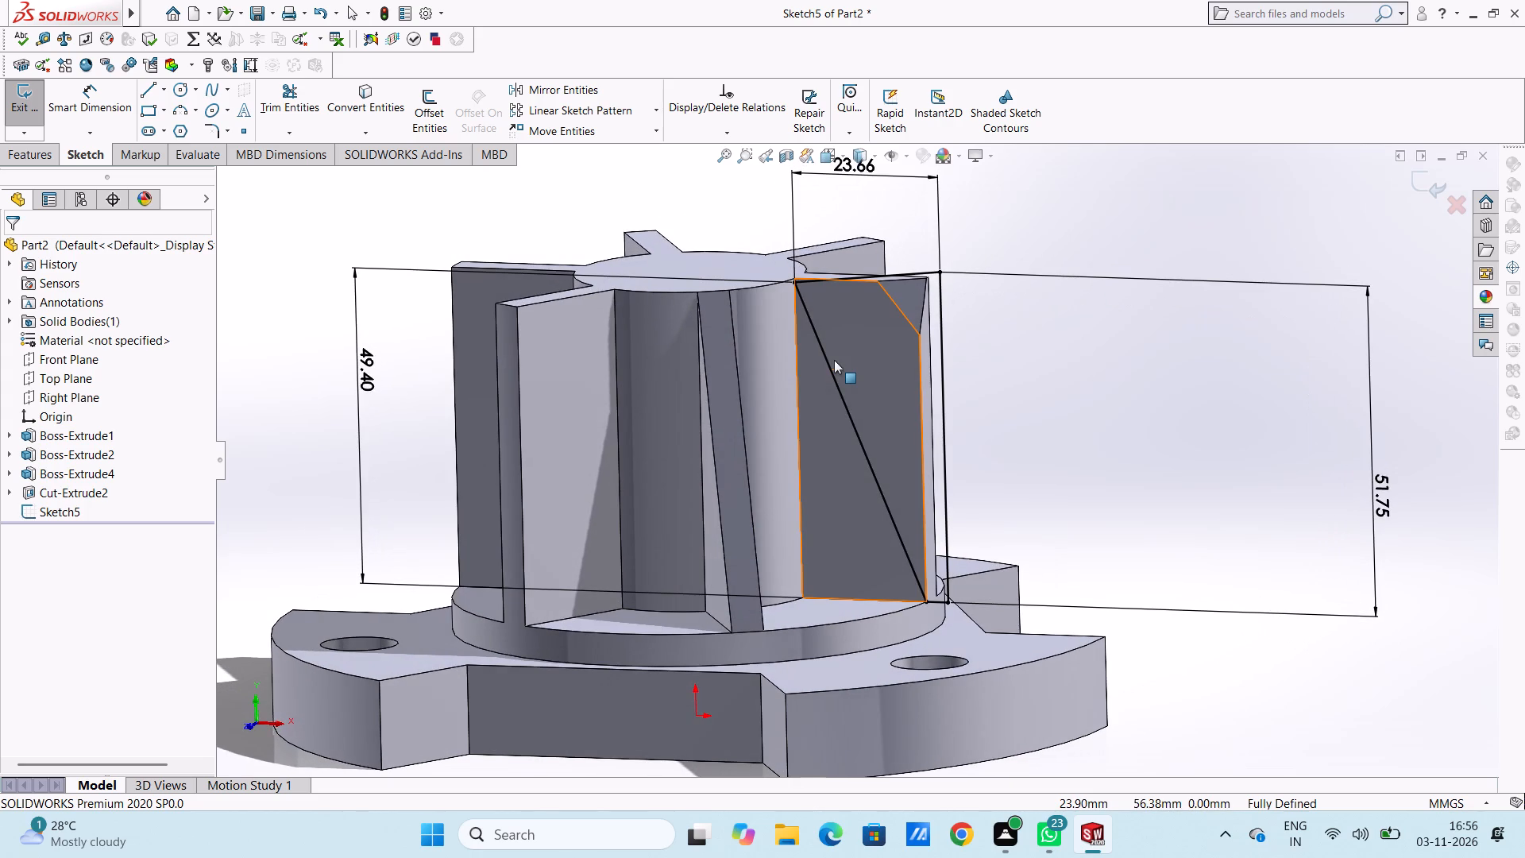
click(933, 273)
right_click(1027, 321)
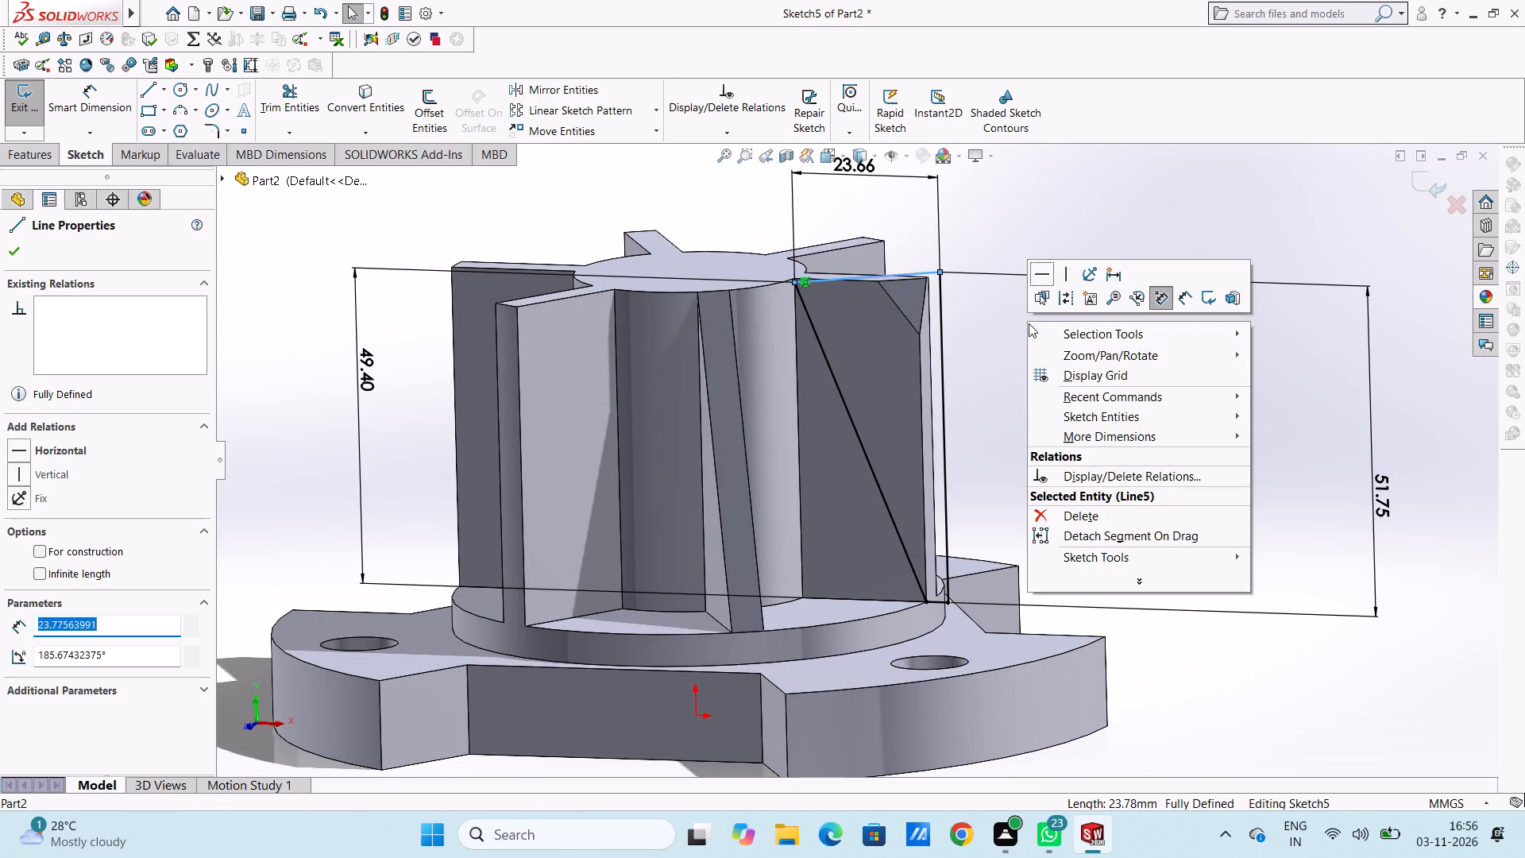
drag(1054, 516, 1047, 508)
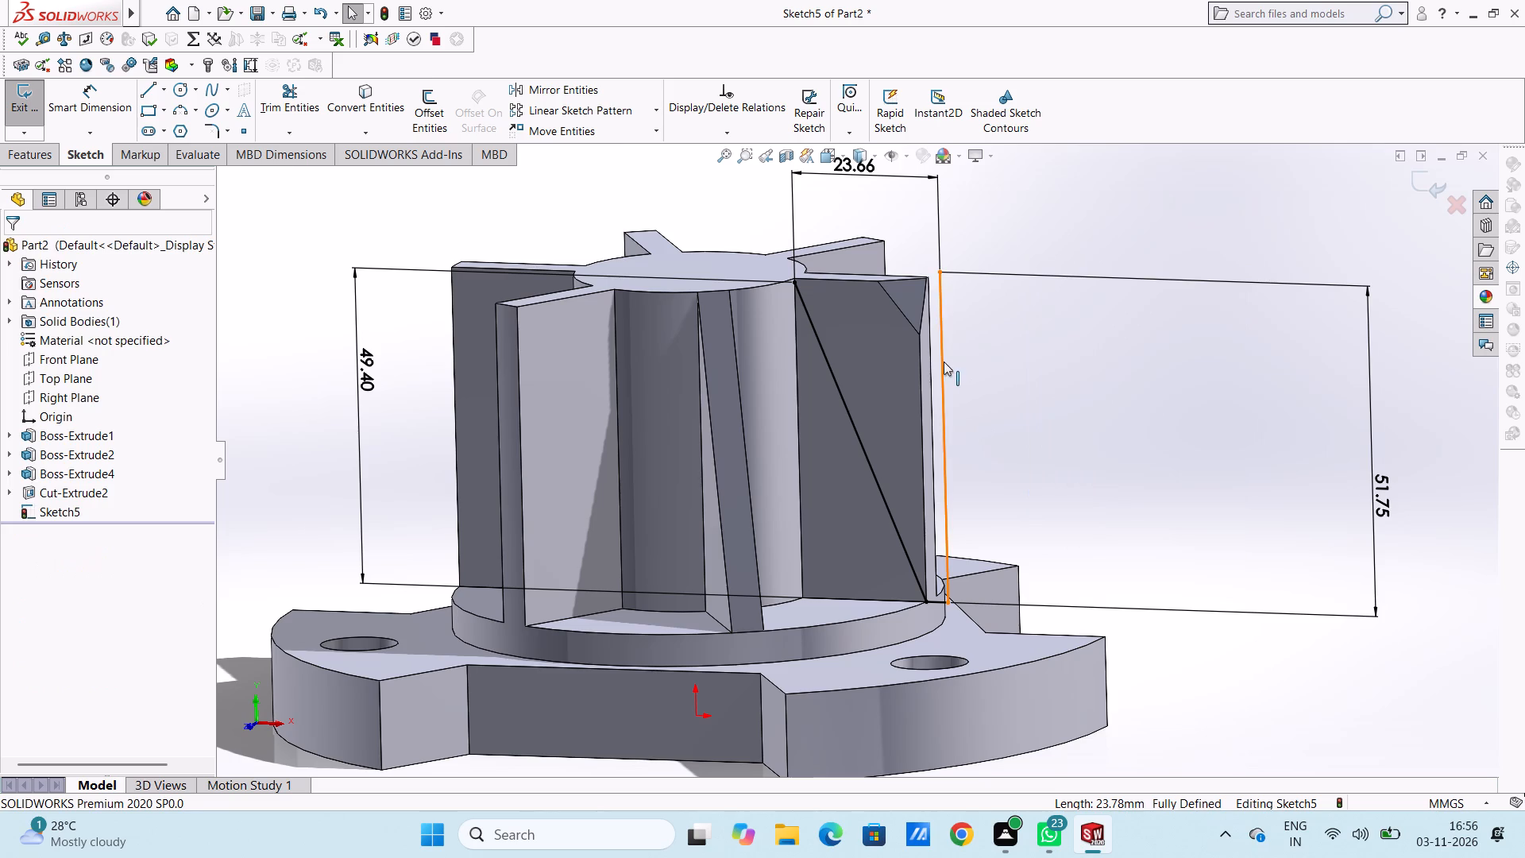
click(944, 361)
right_click(1056, 358)
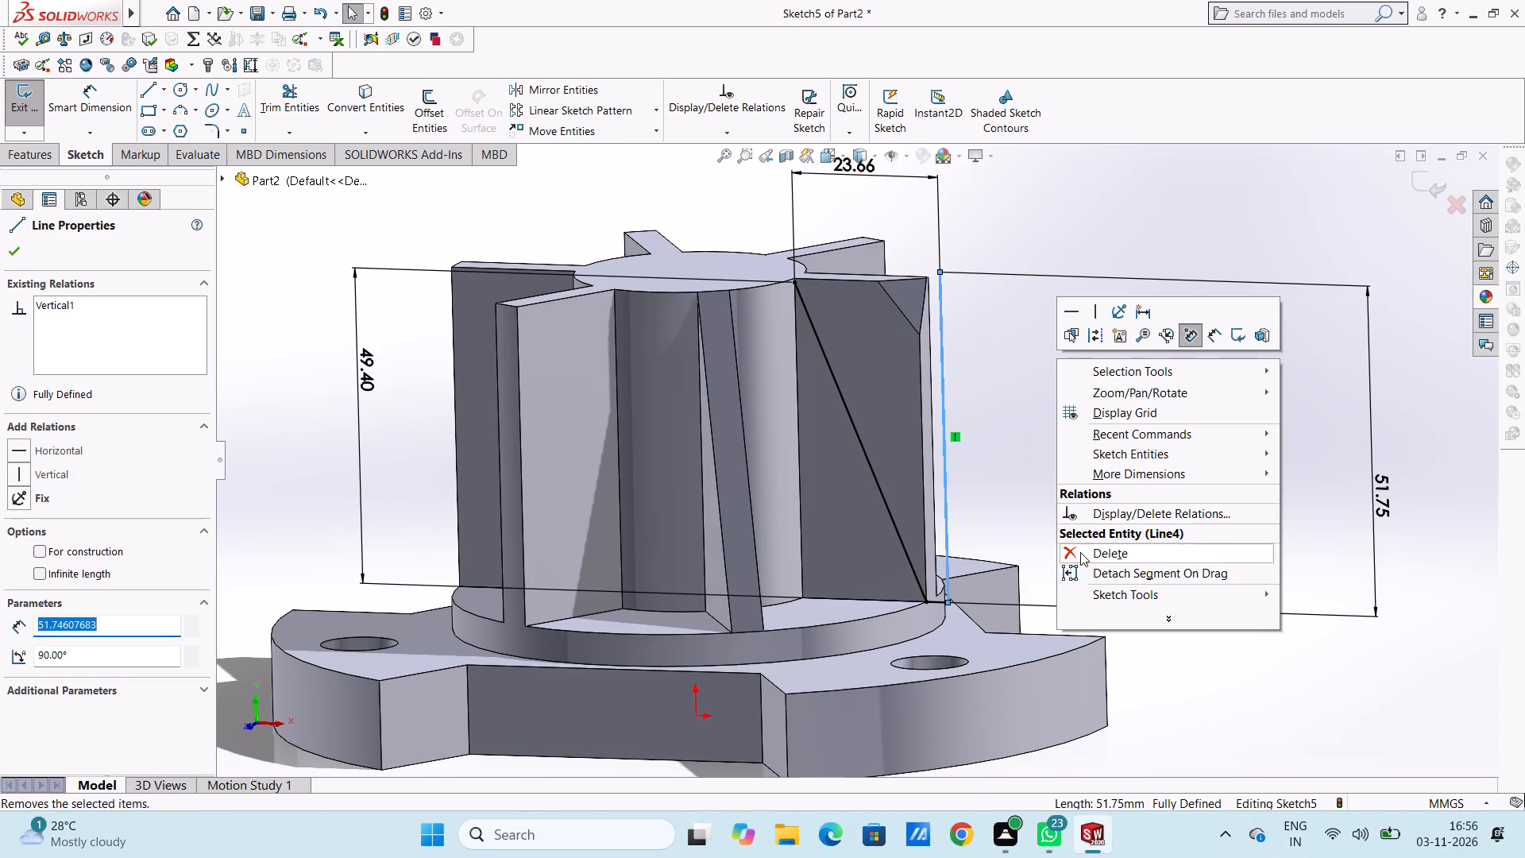
click(1080, 551)
click(651, 414)
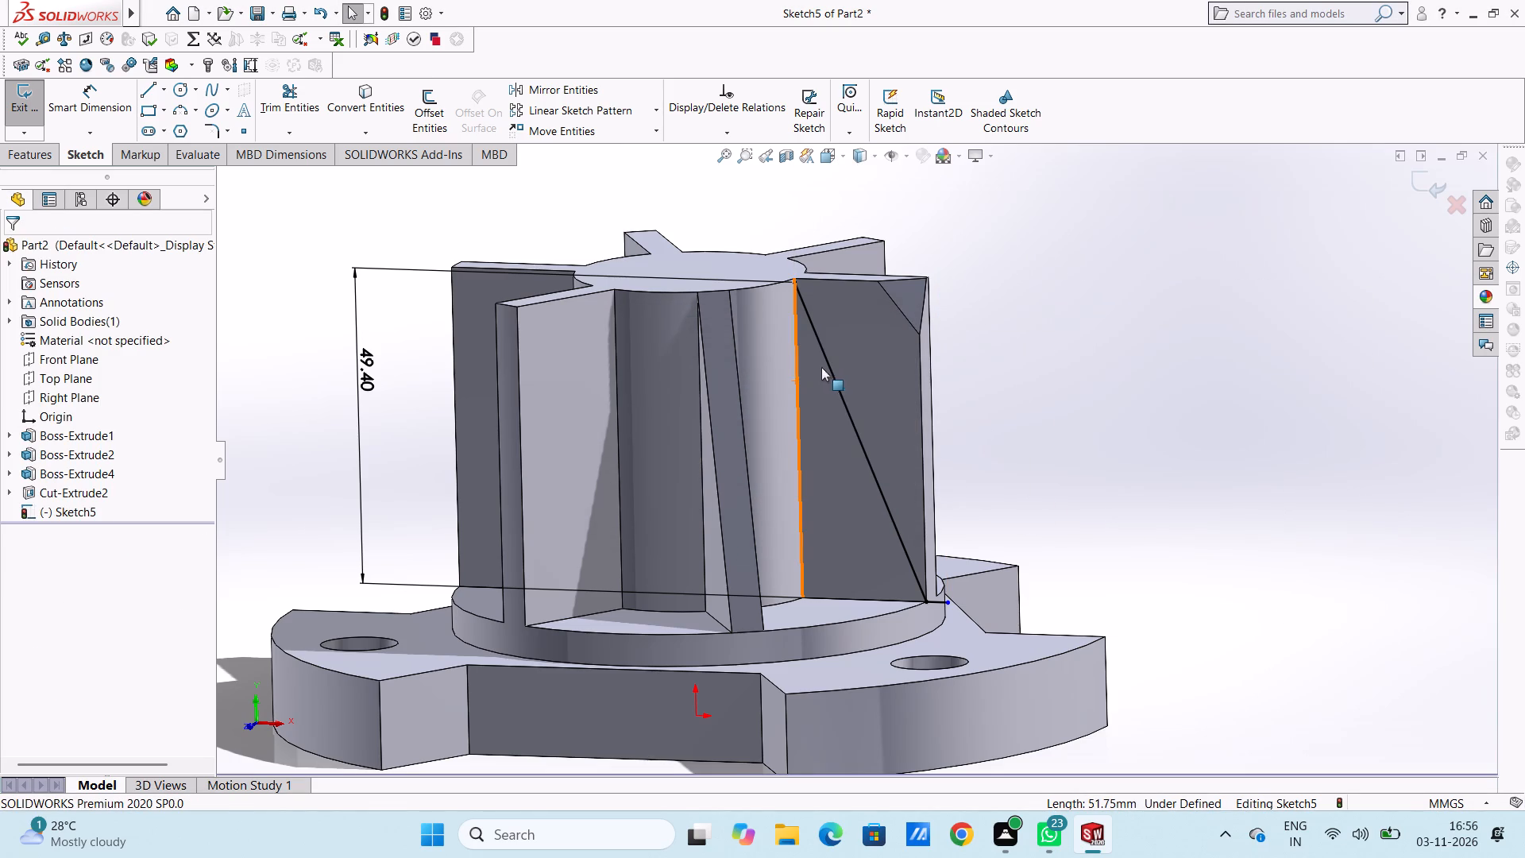
click(827, 370)
right_click(1151, 261)
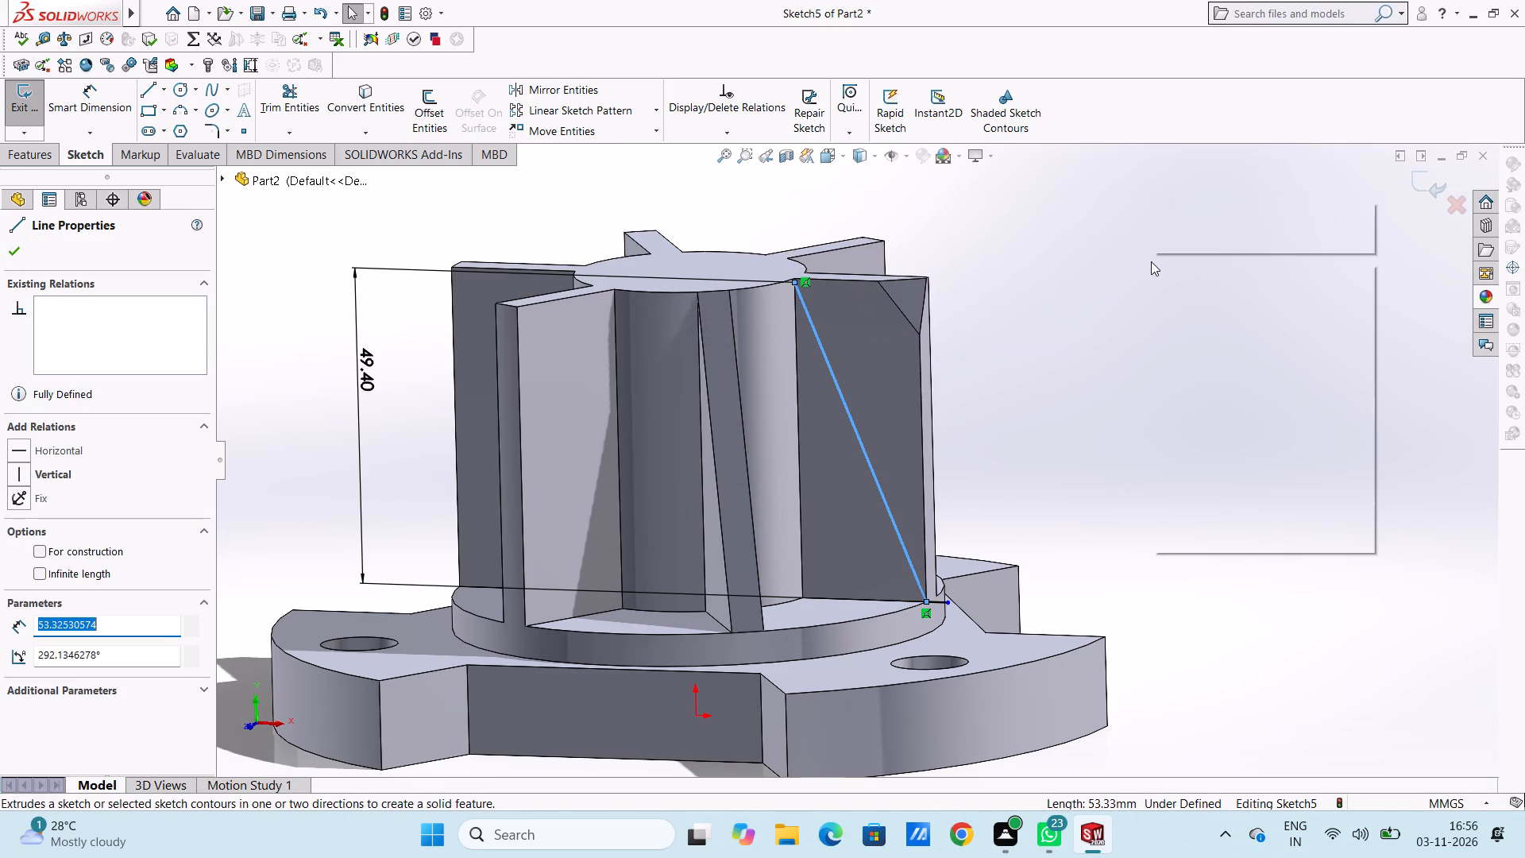
click(1165, 477)
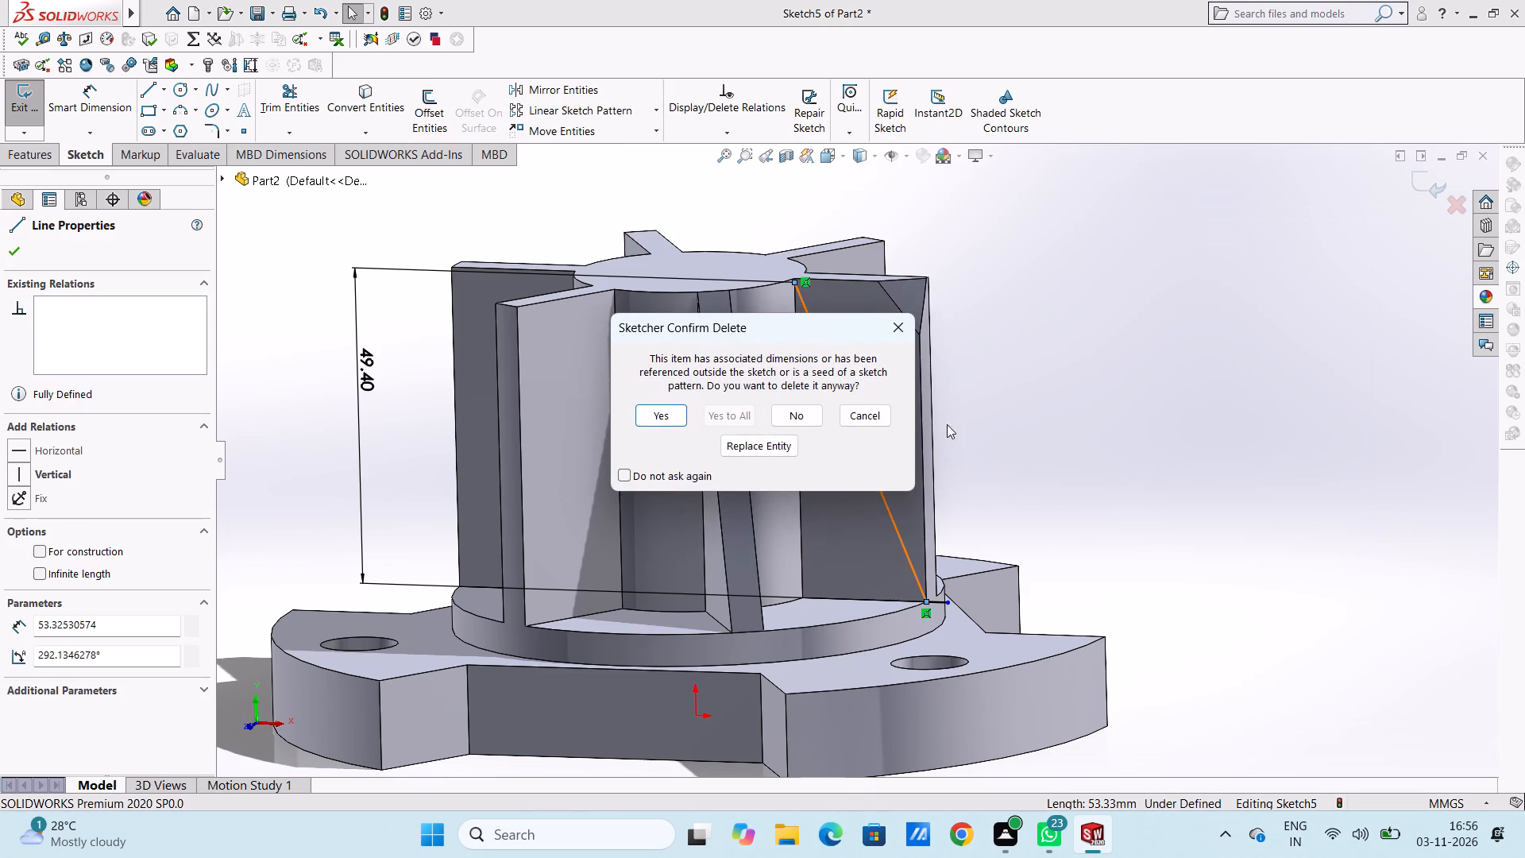
click(660, 410)
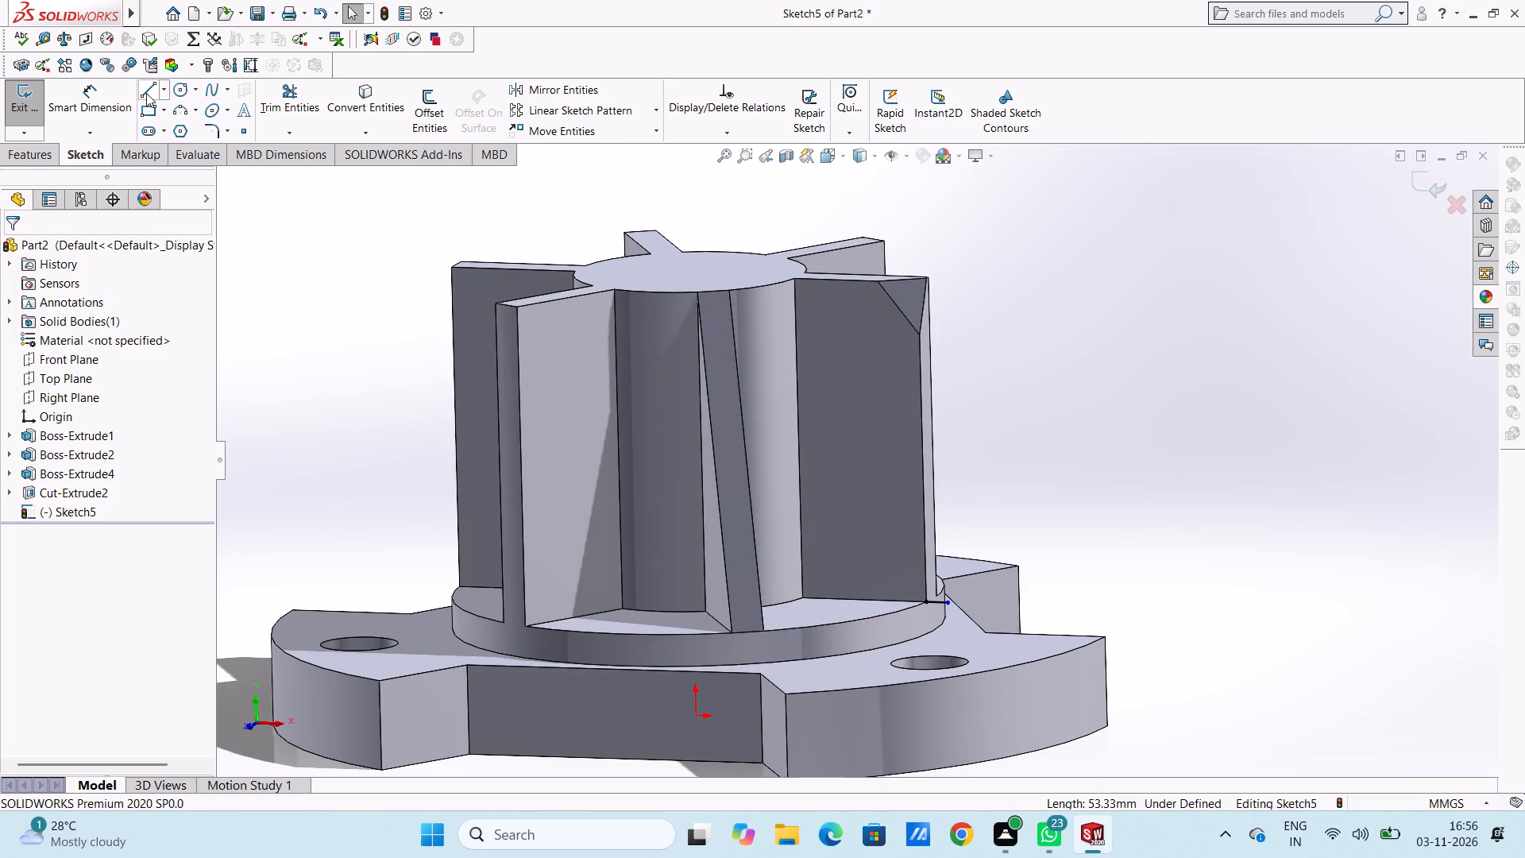
Close the cut profile on the arm with a diagonal about 54 mm, an outer vertical about 52 mm and a top line about 25 mm.
click(146, 92)
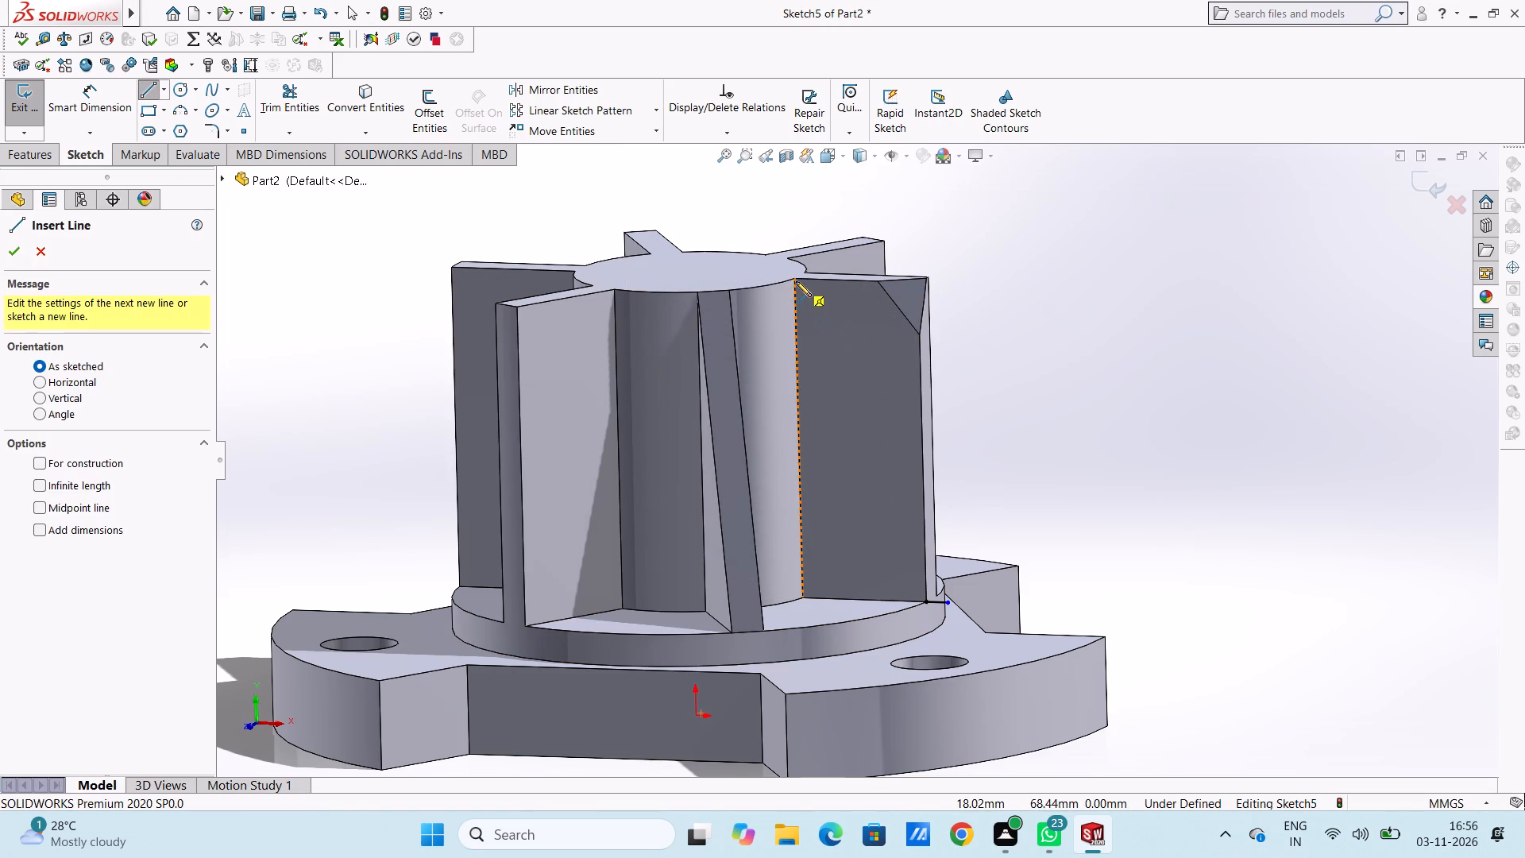
click(792, 275)
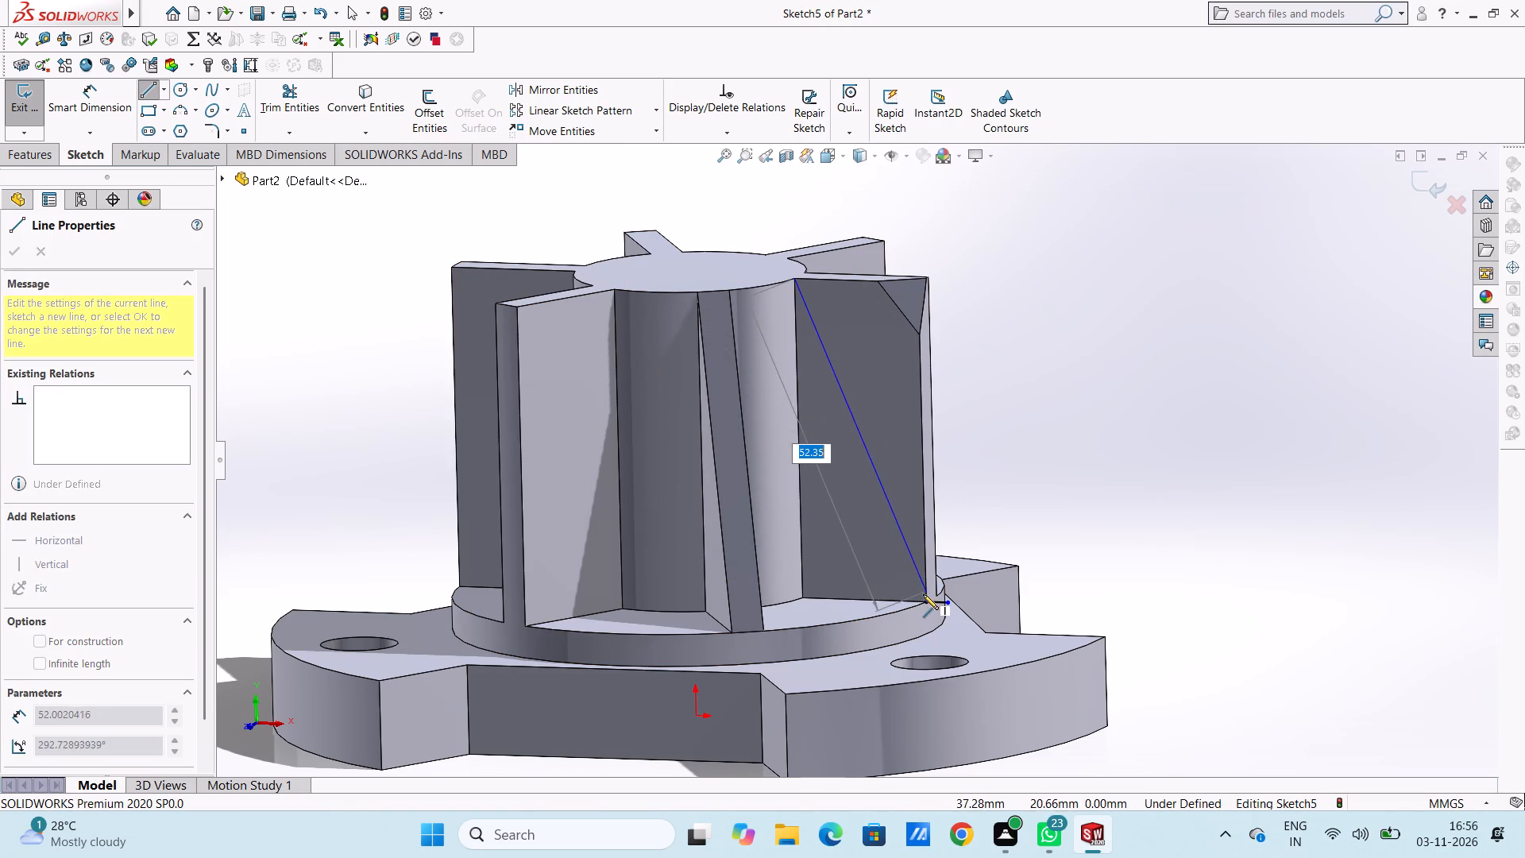
click(926, 601)
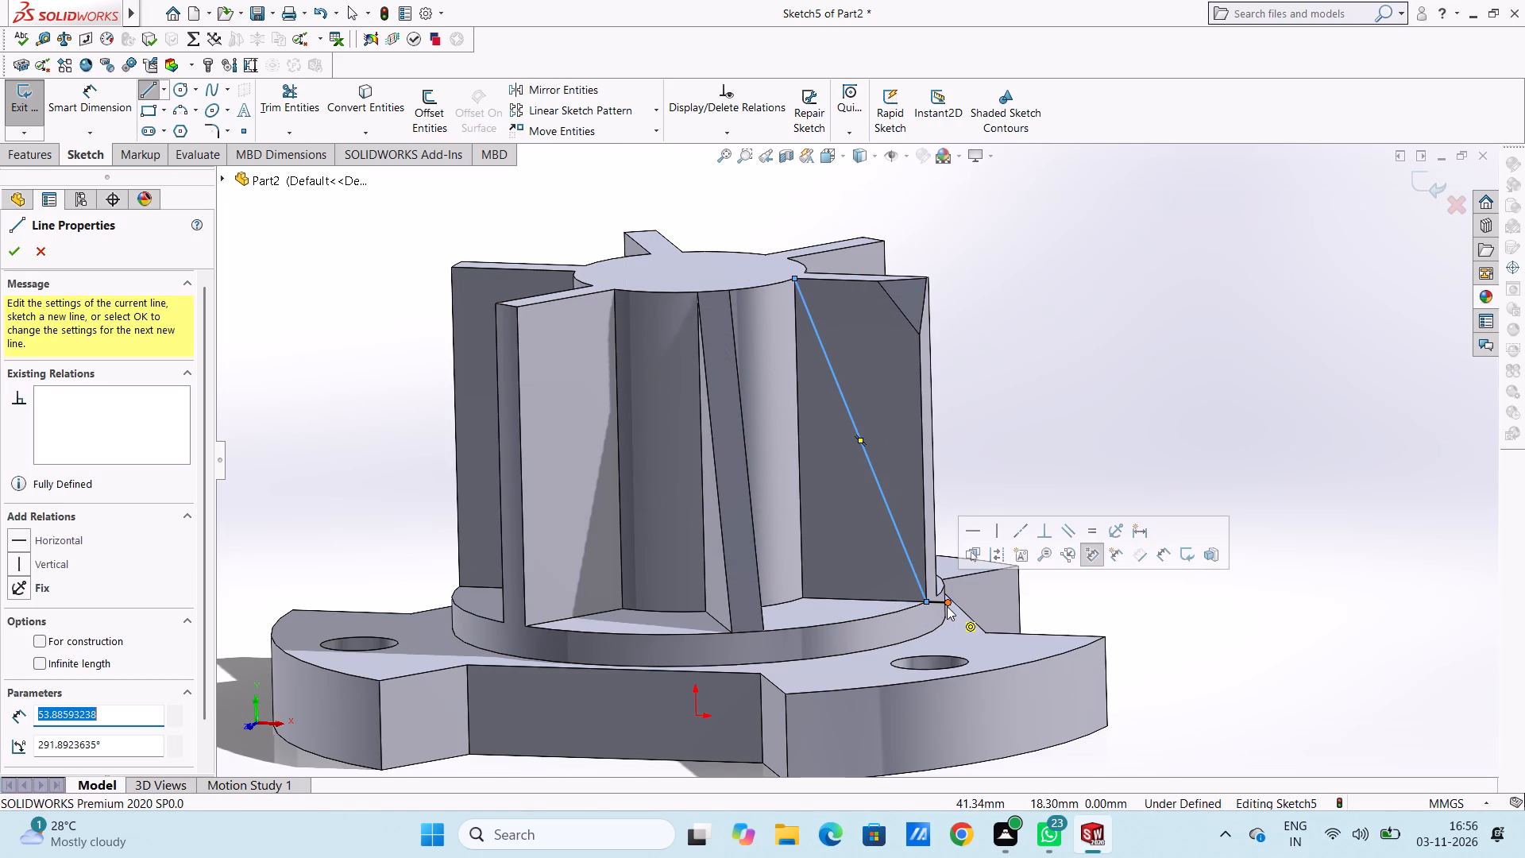
click(946, 605)
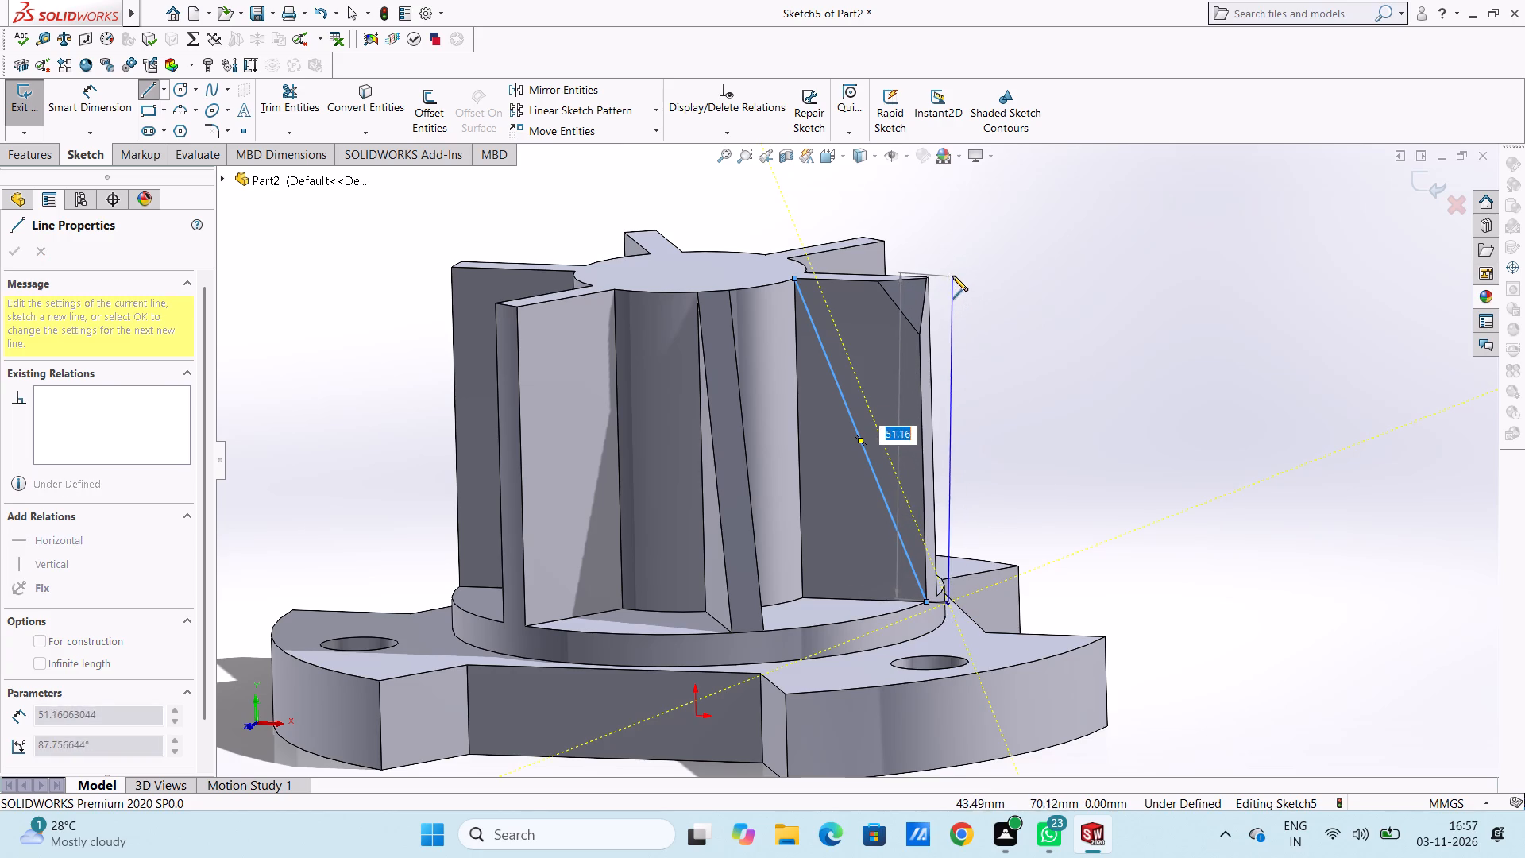
click(949, 269)
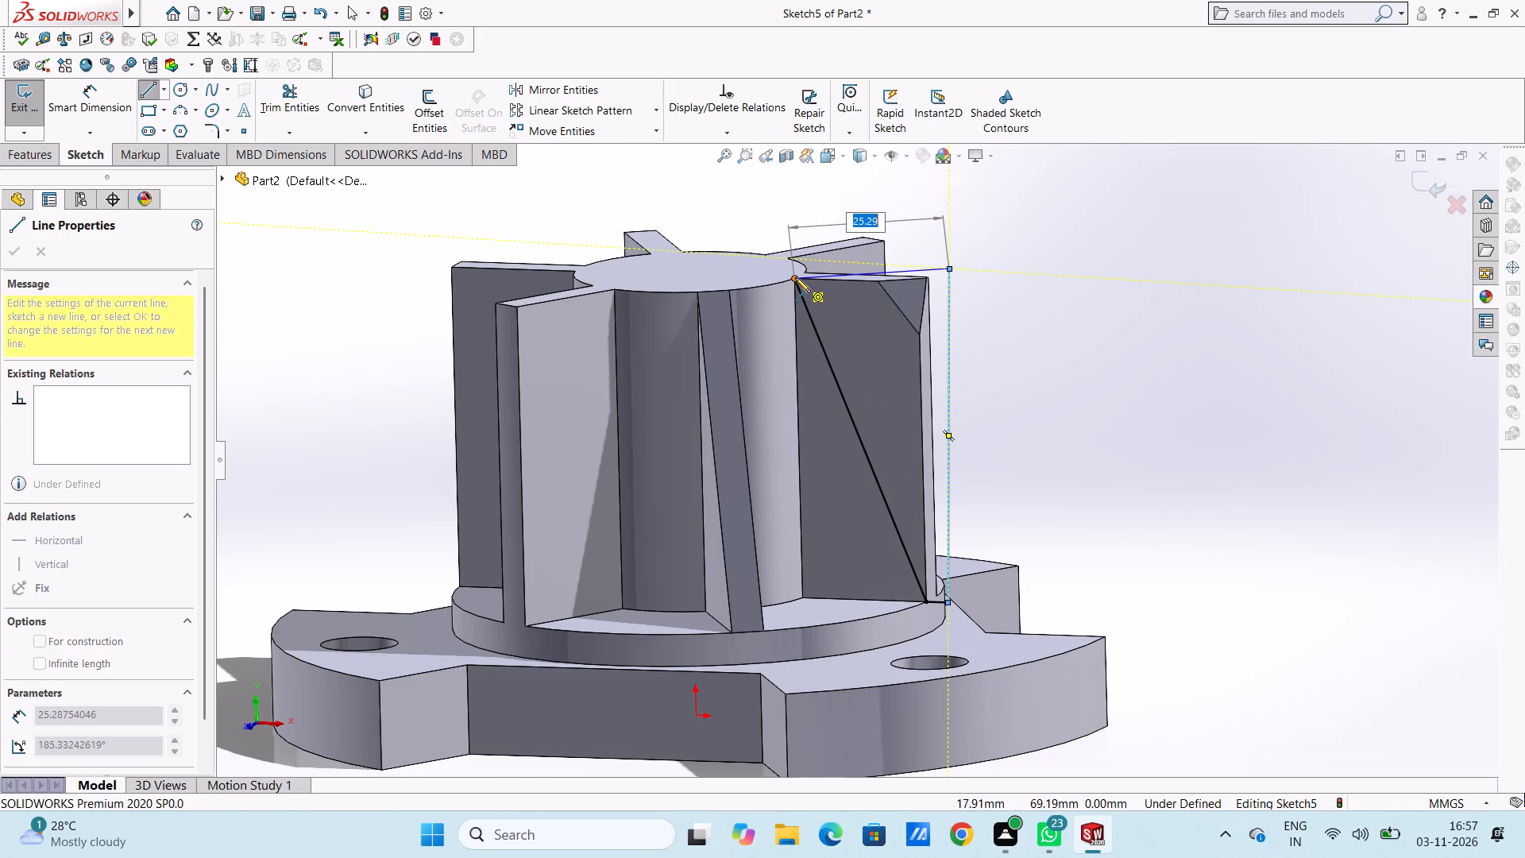
click(795, 277)
right_click(1149, 238)
click(1154, 246)
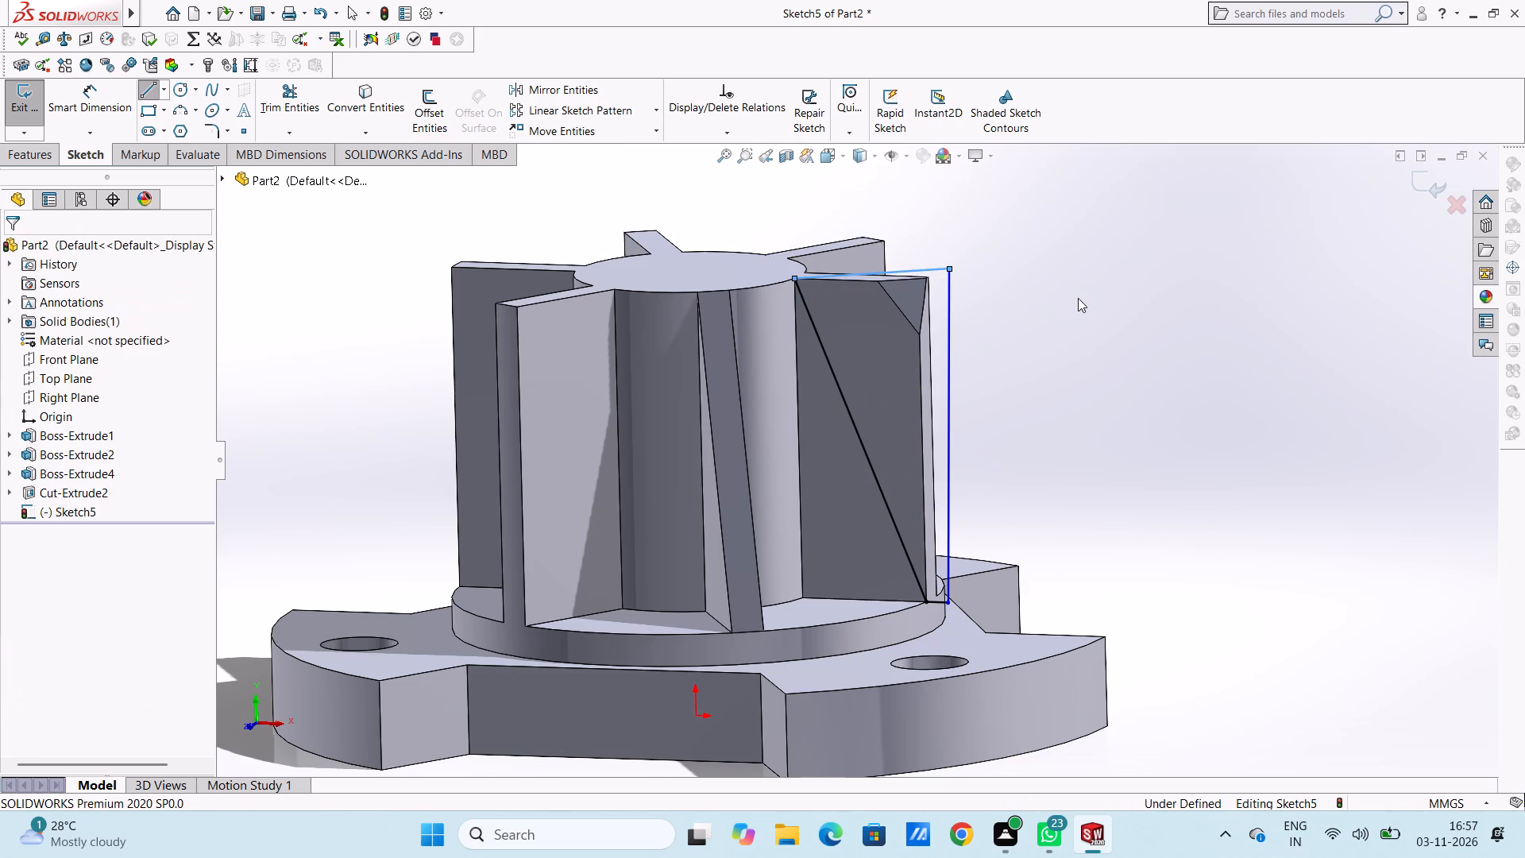
click(1078, 298)
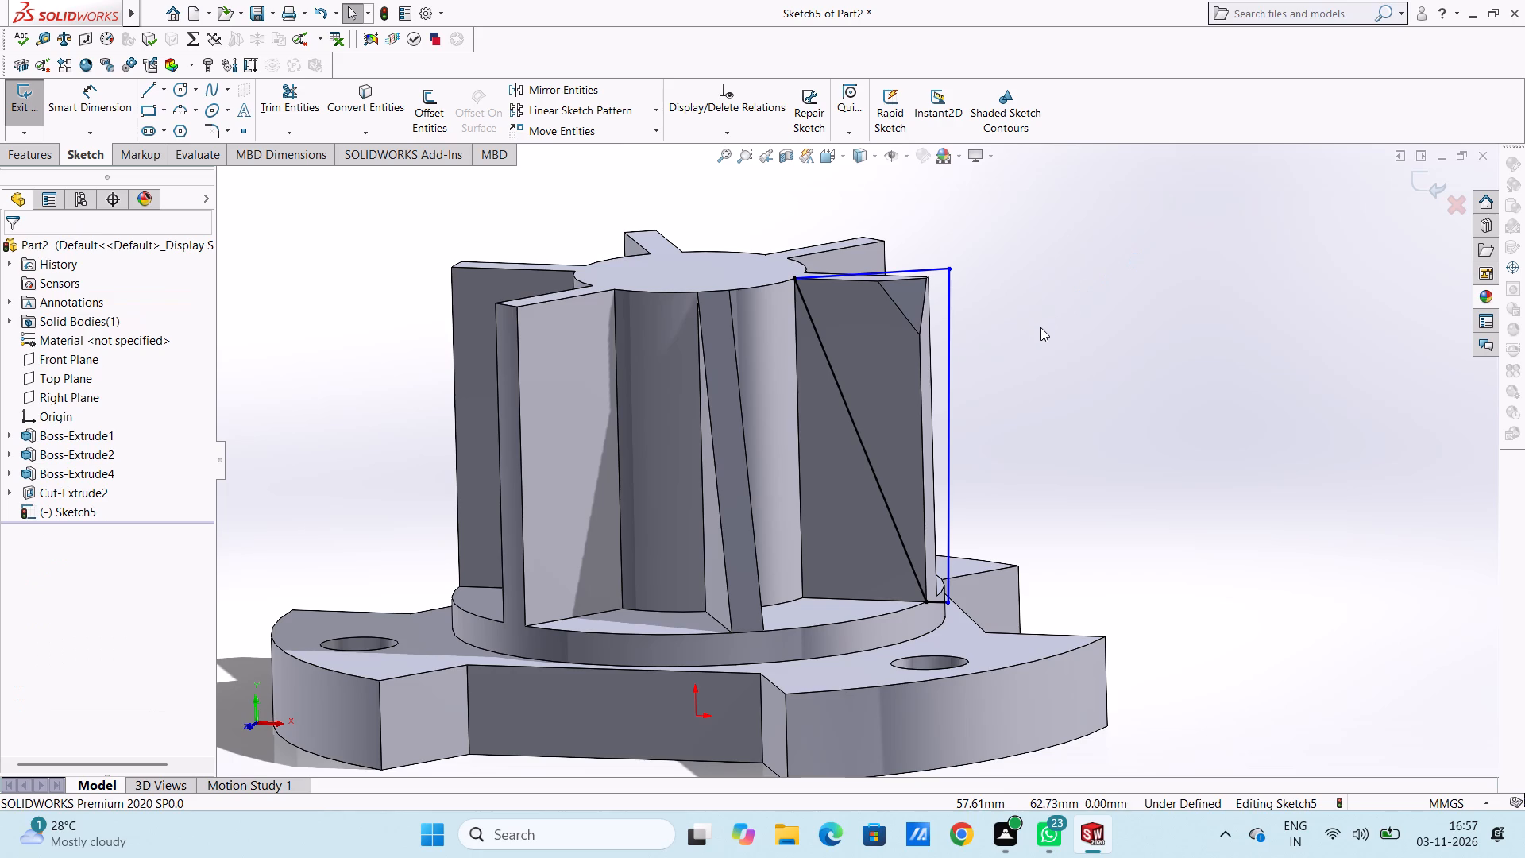
middle_drag(1047, 330, 1047, 350)
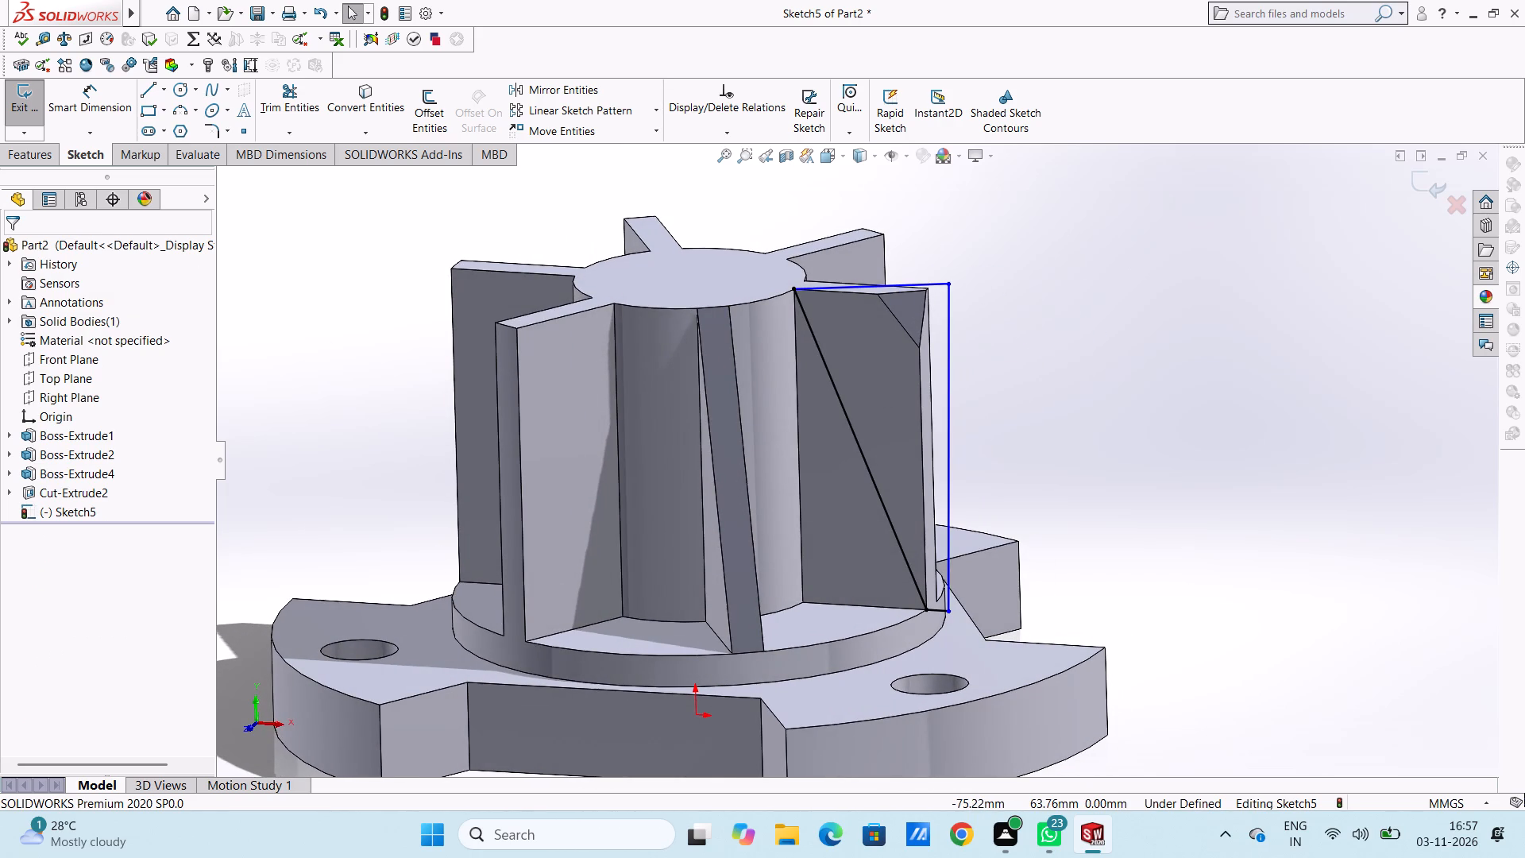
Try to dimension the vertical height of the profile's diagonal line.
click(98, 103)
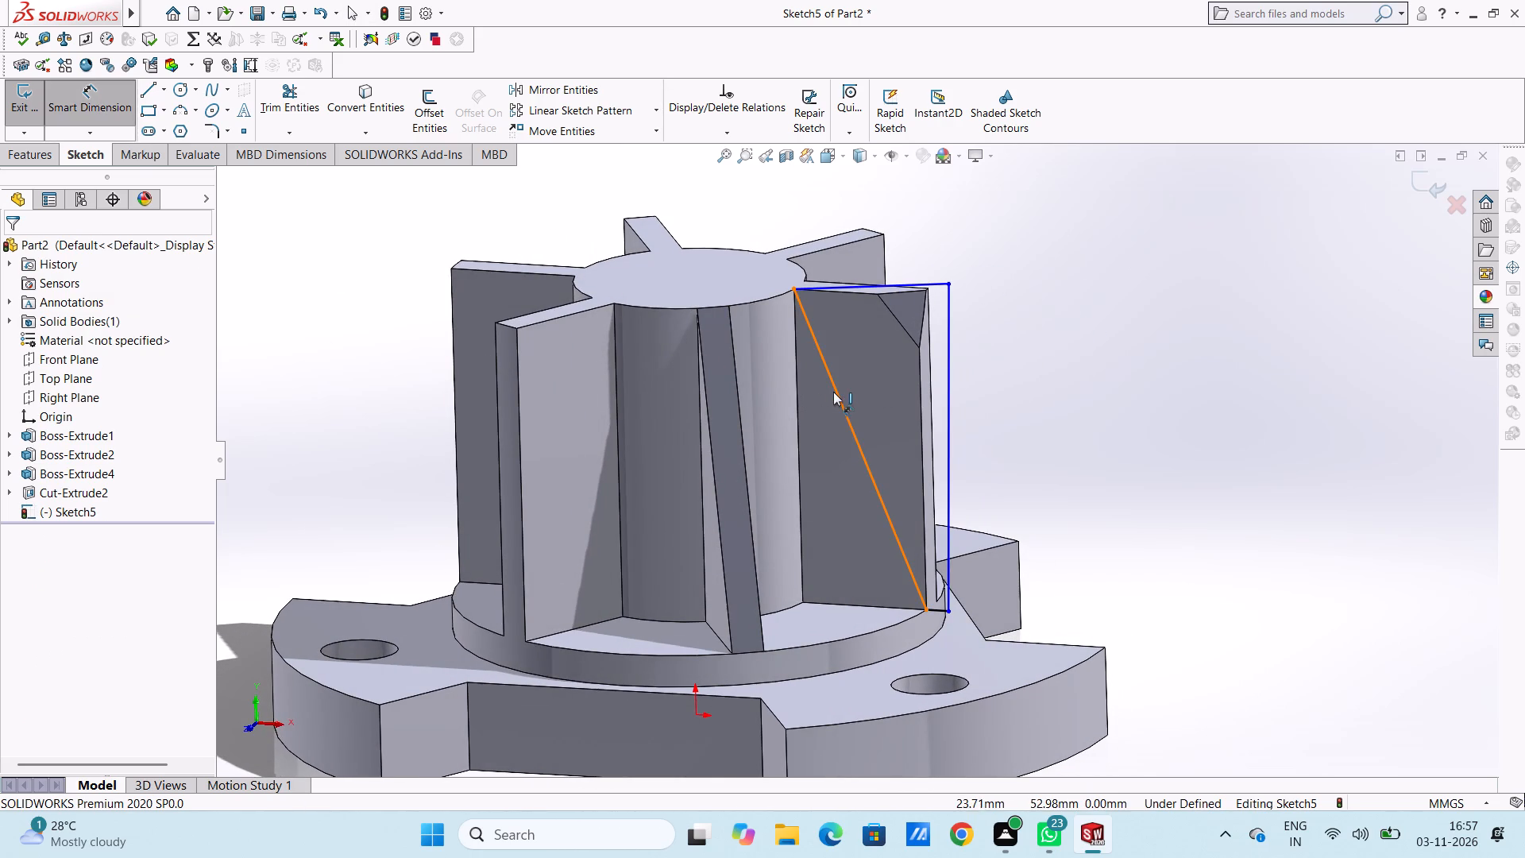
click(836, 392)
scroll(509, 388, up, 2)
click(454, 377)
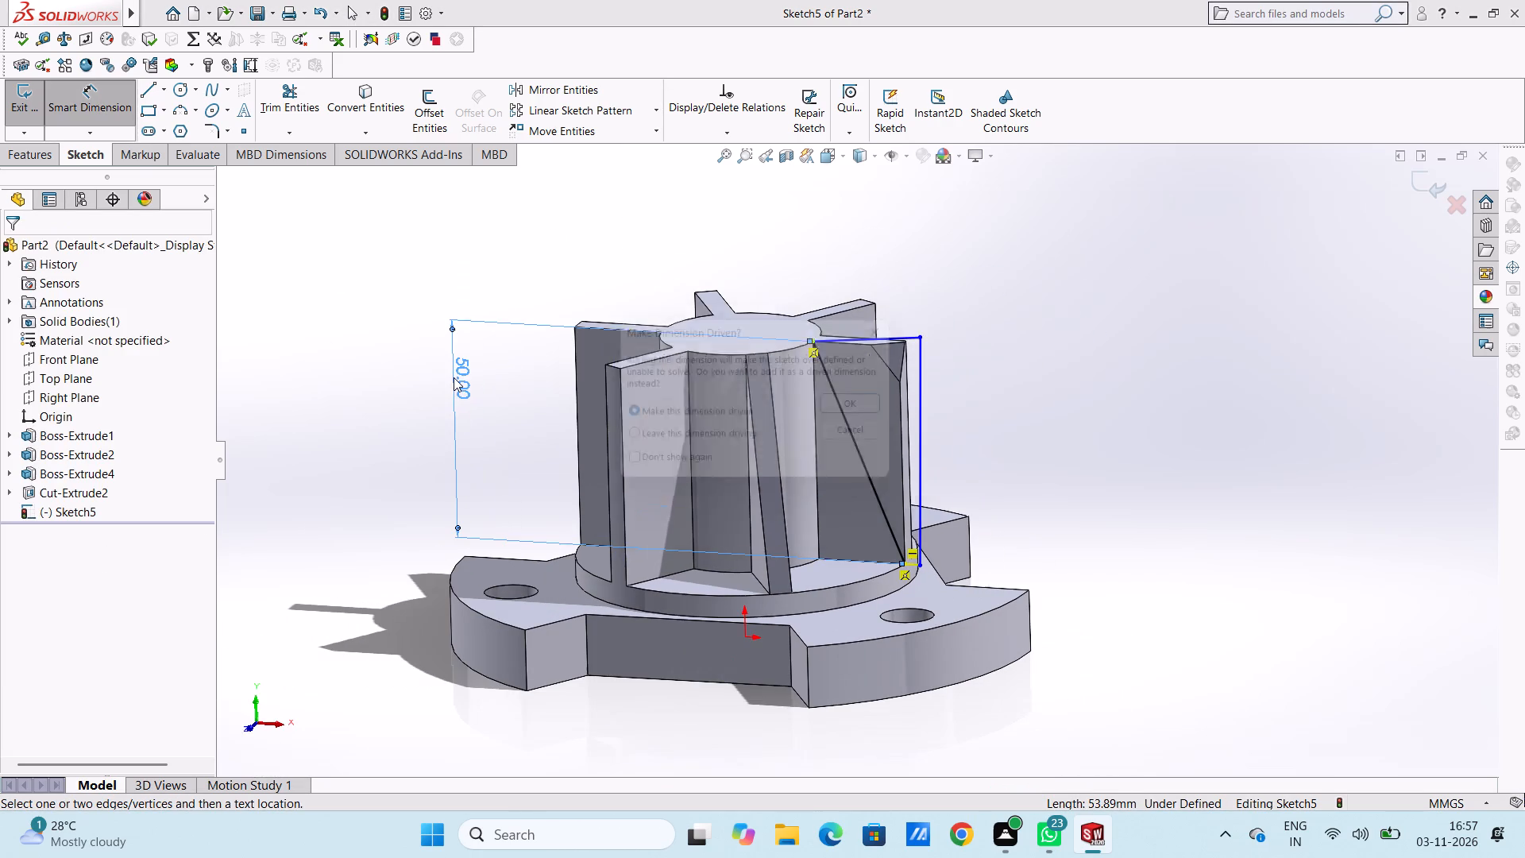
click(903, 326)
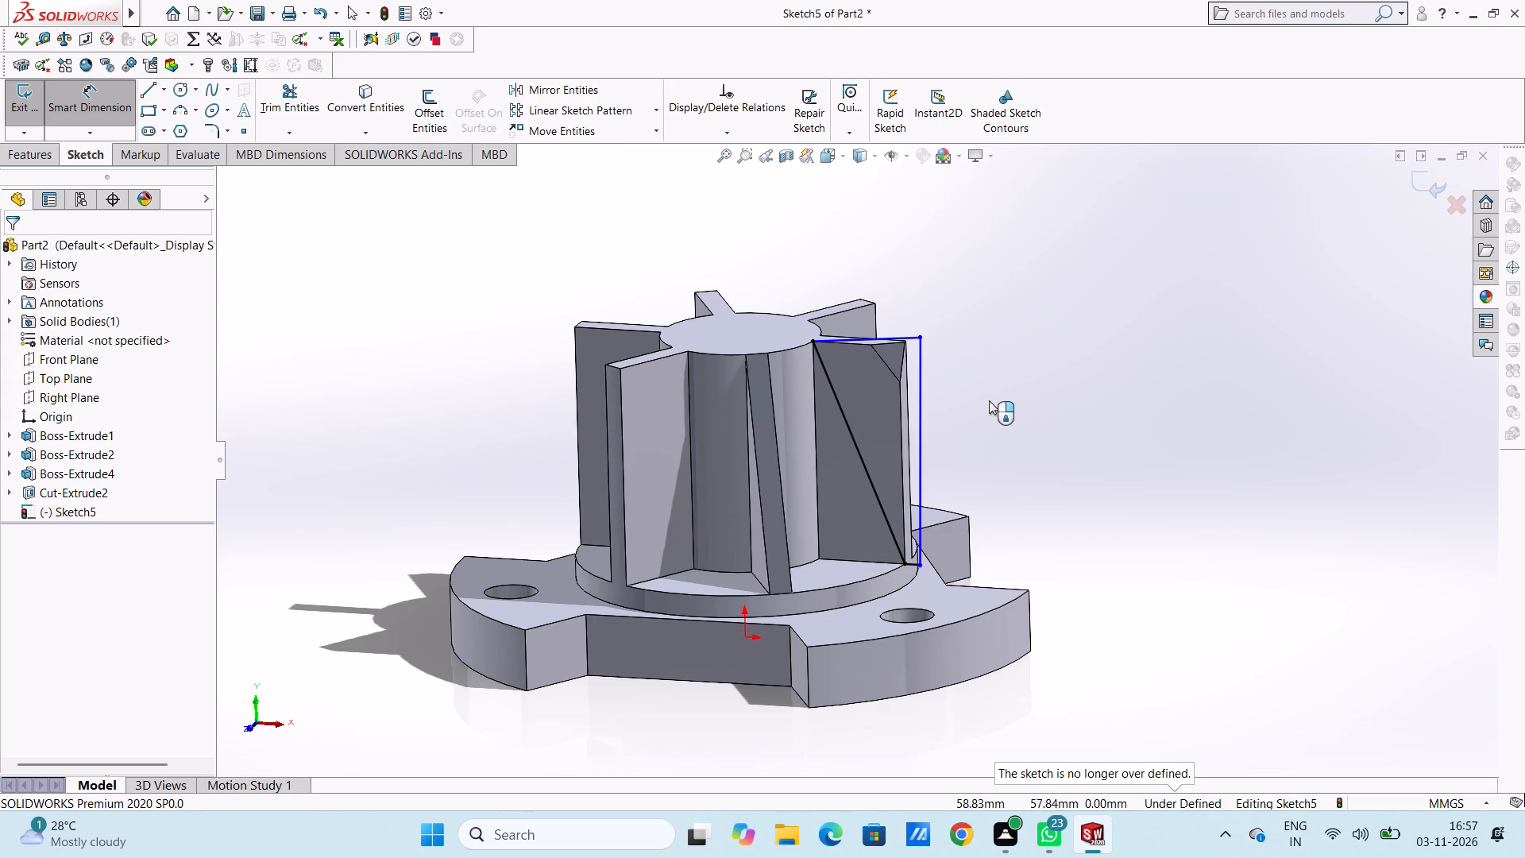
Dimension the profile's outer vertical line and its top line, keeping both at their drawn sizes.
click(916, 412)
click(1239, 466)
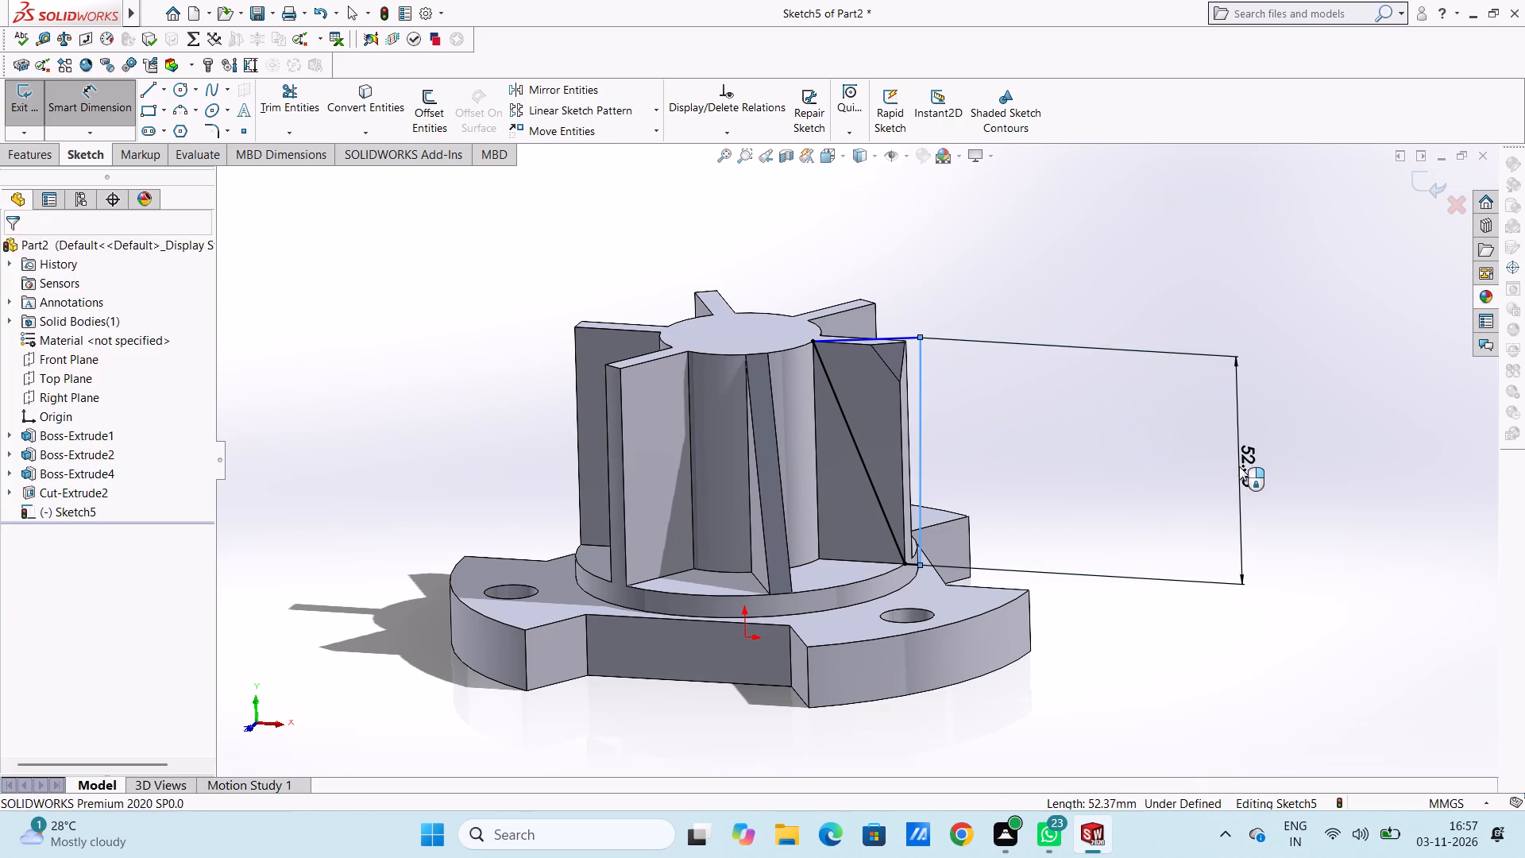
click(1168, 431)
drag(1134, 436, 1054, 427)
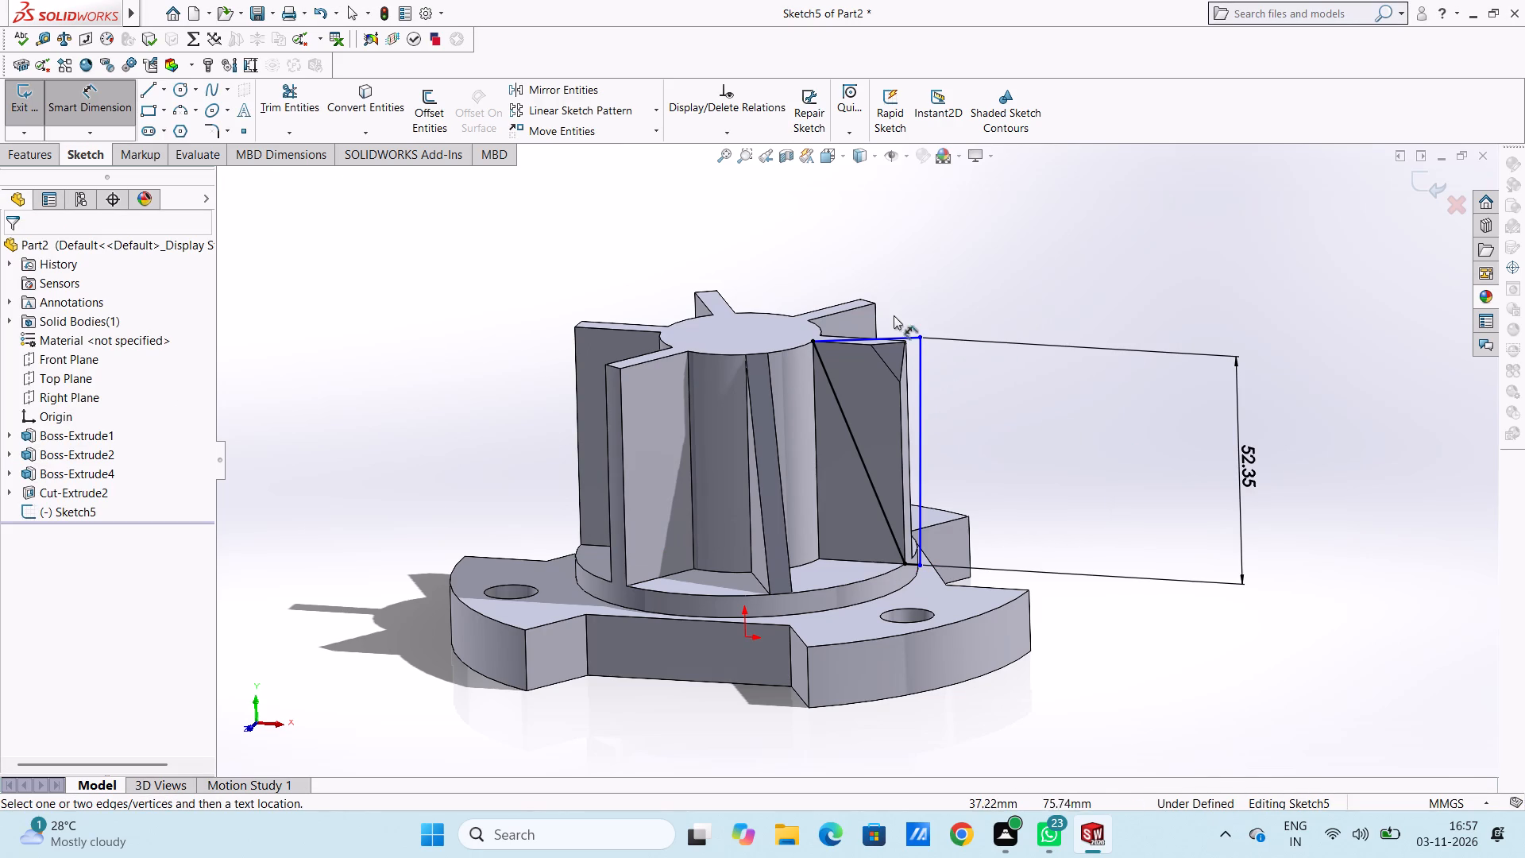
click(909, 337)
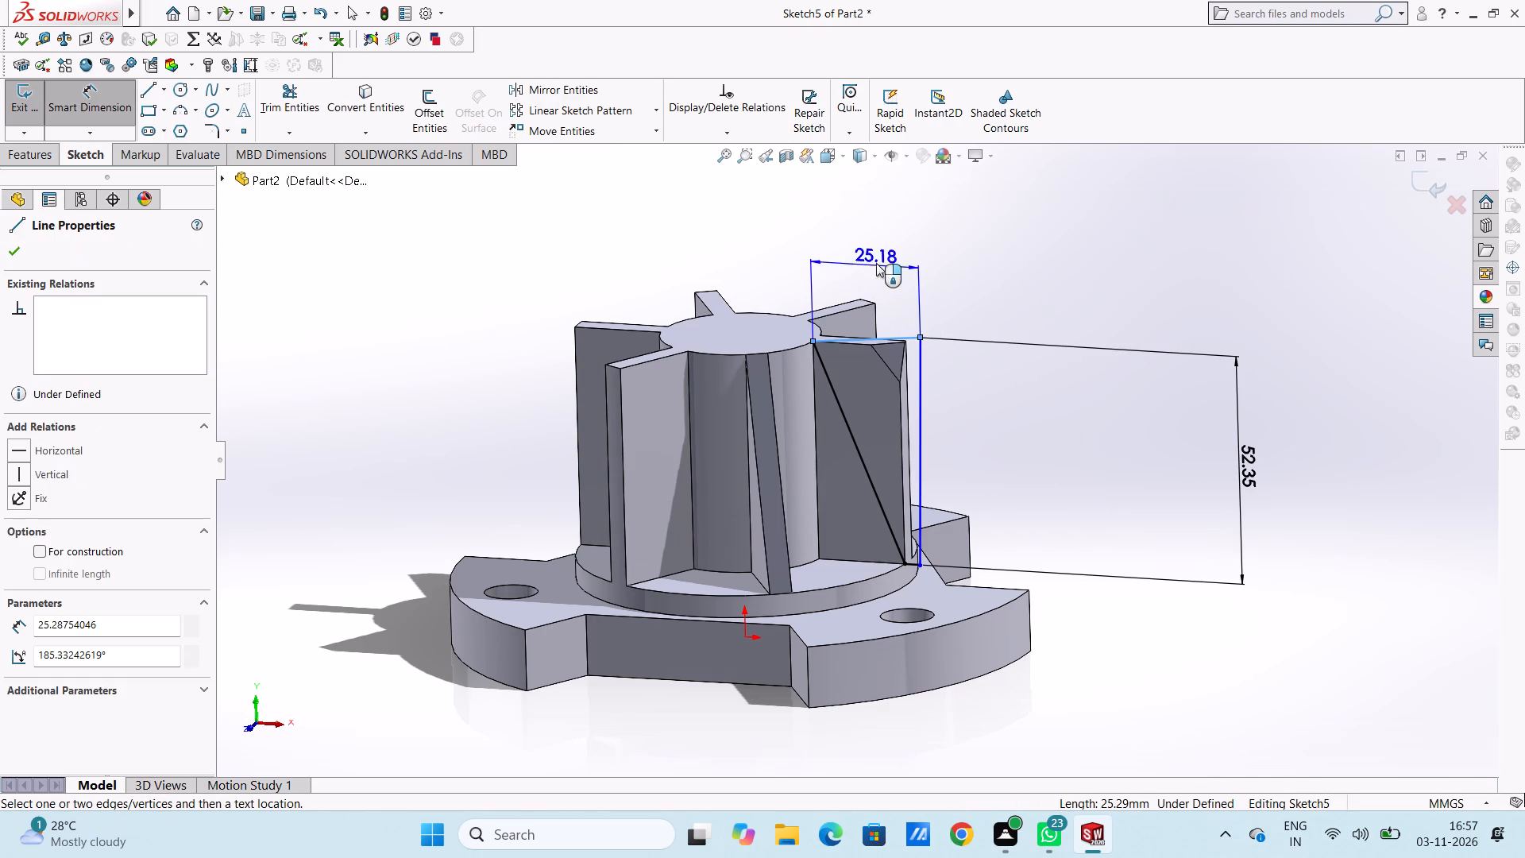
click(903, 217)
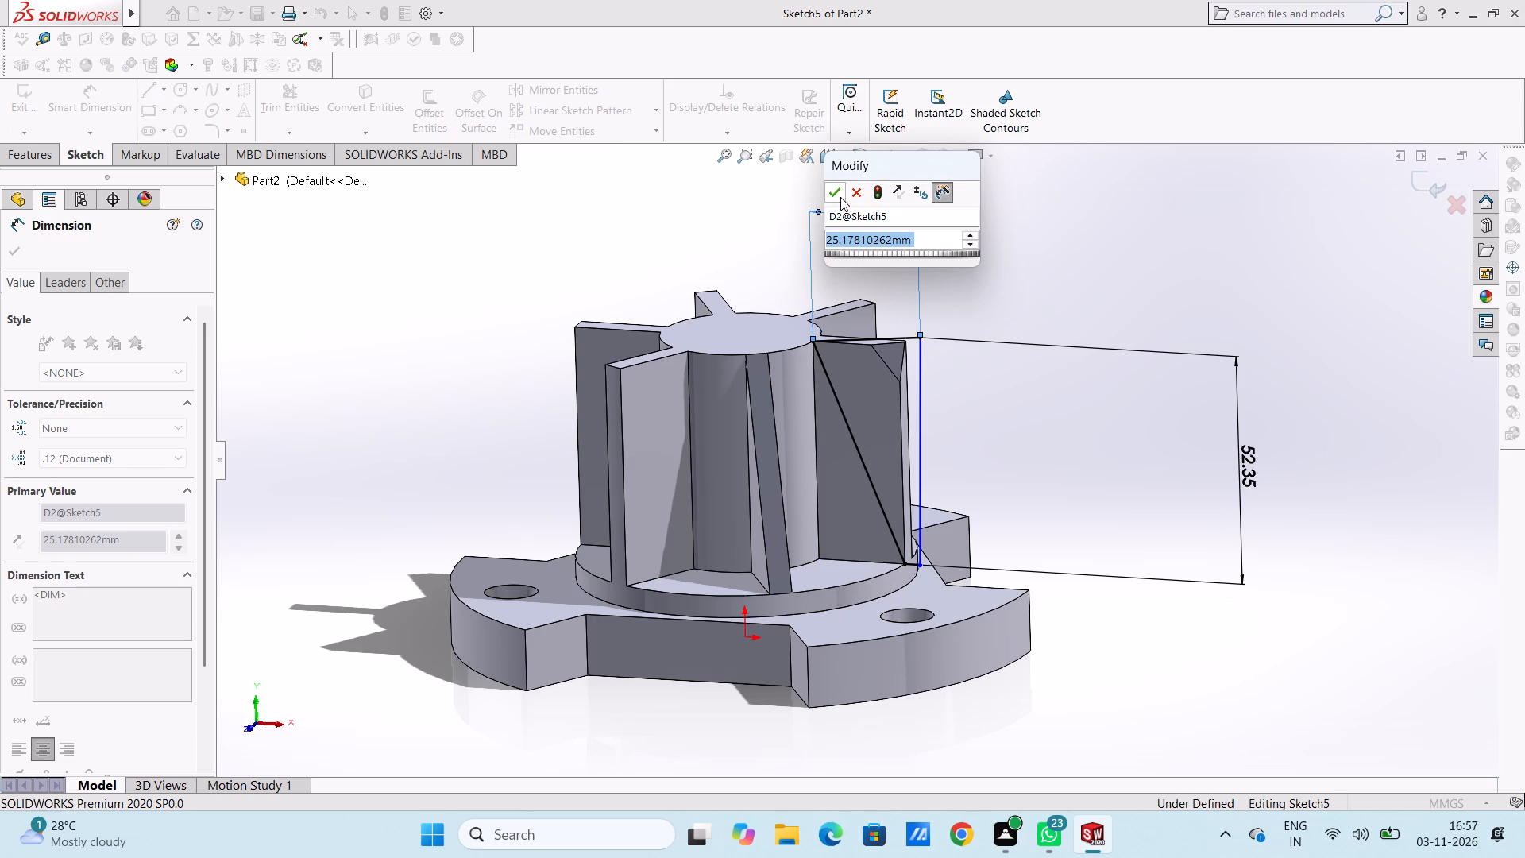
click(836, 194)
click(775, 194)
Dimension the short bottom line of the arm's cut profile at its drawn length.
scroll(914, 585, down, 2)
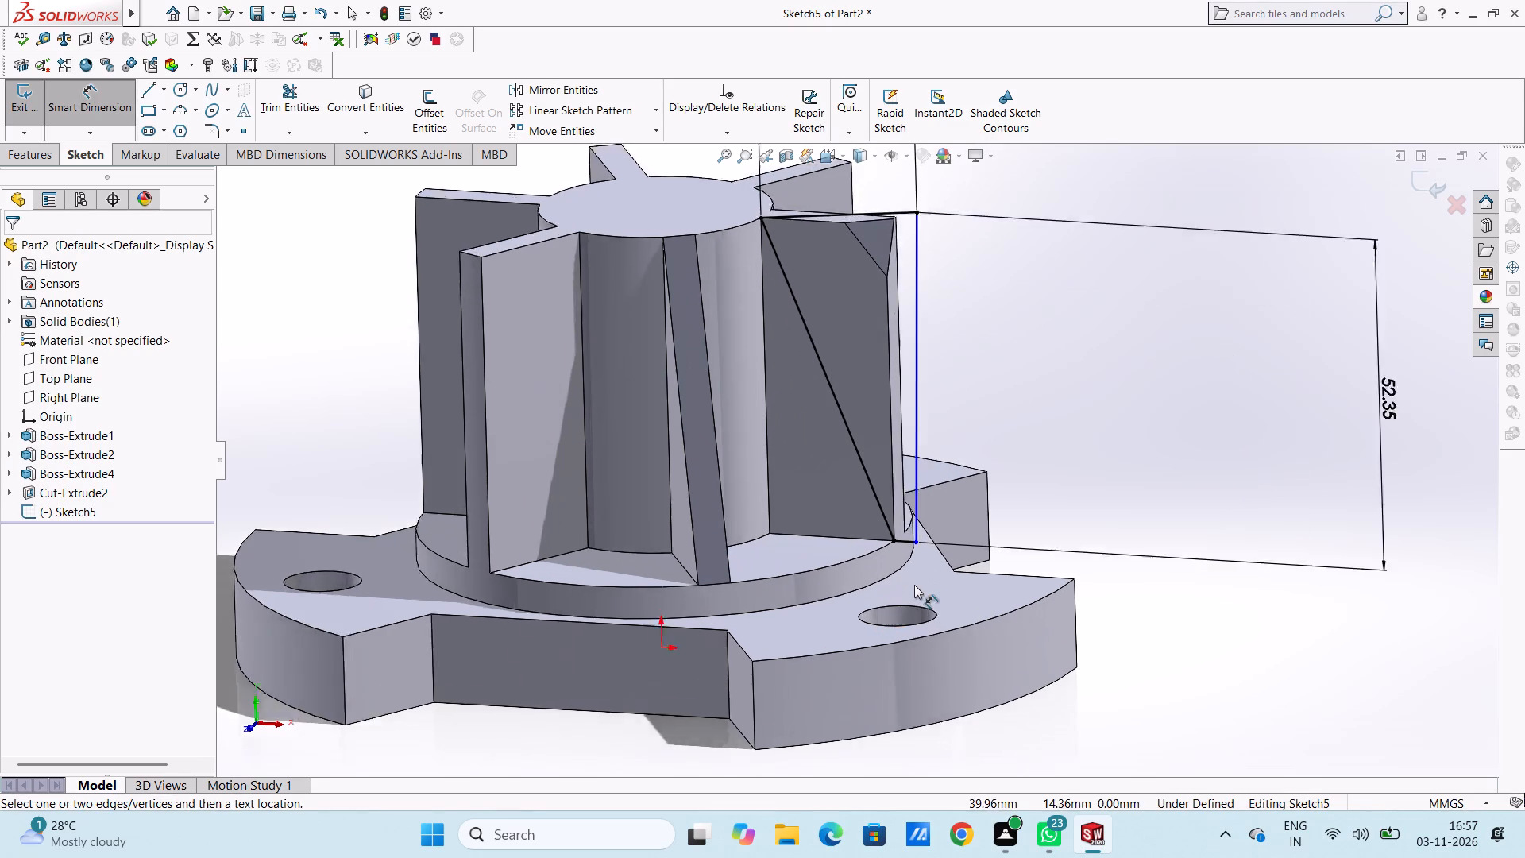
scroll(914, 585, down, 2)
click(894, 508)
scroll(1002, 632, up, 3)
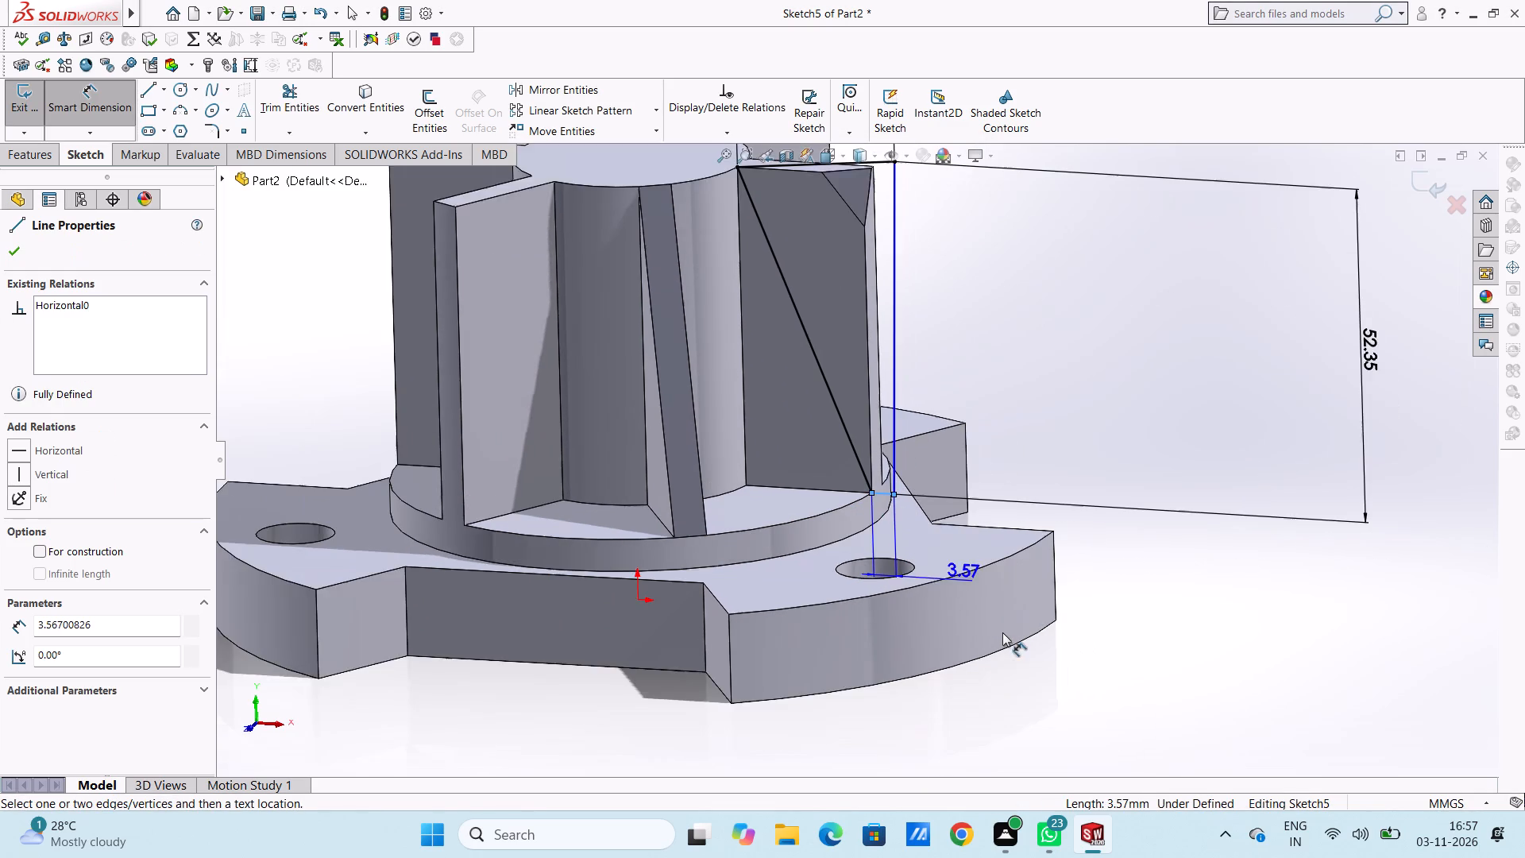
click(1053, 689)
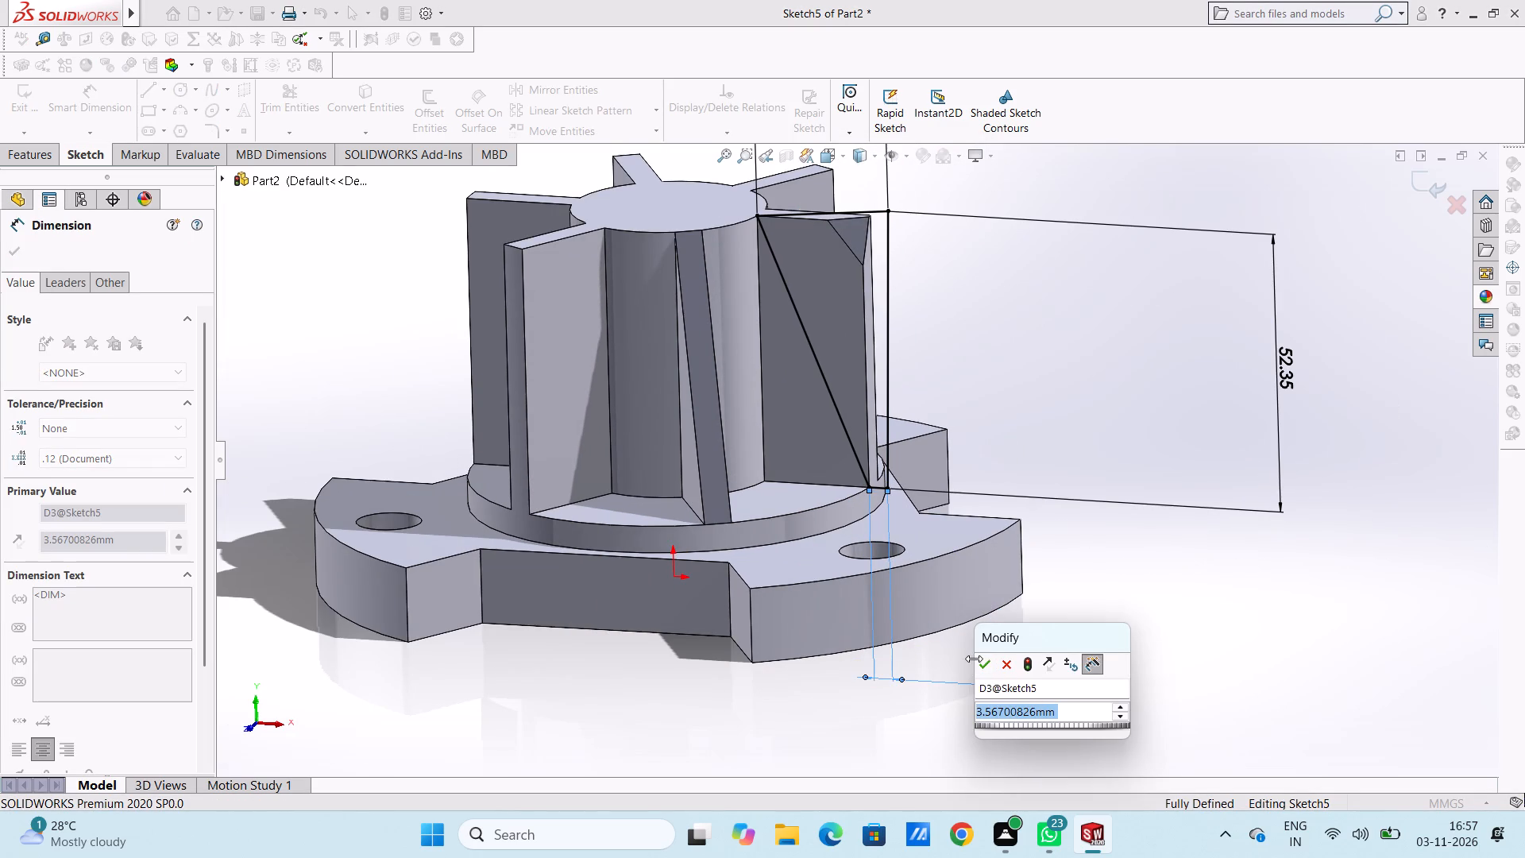
click(974, 659)
click(981, 663)
click(1075, 593)
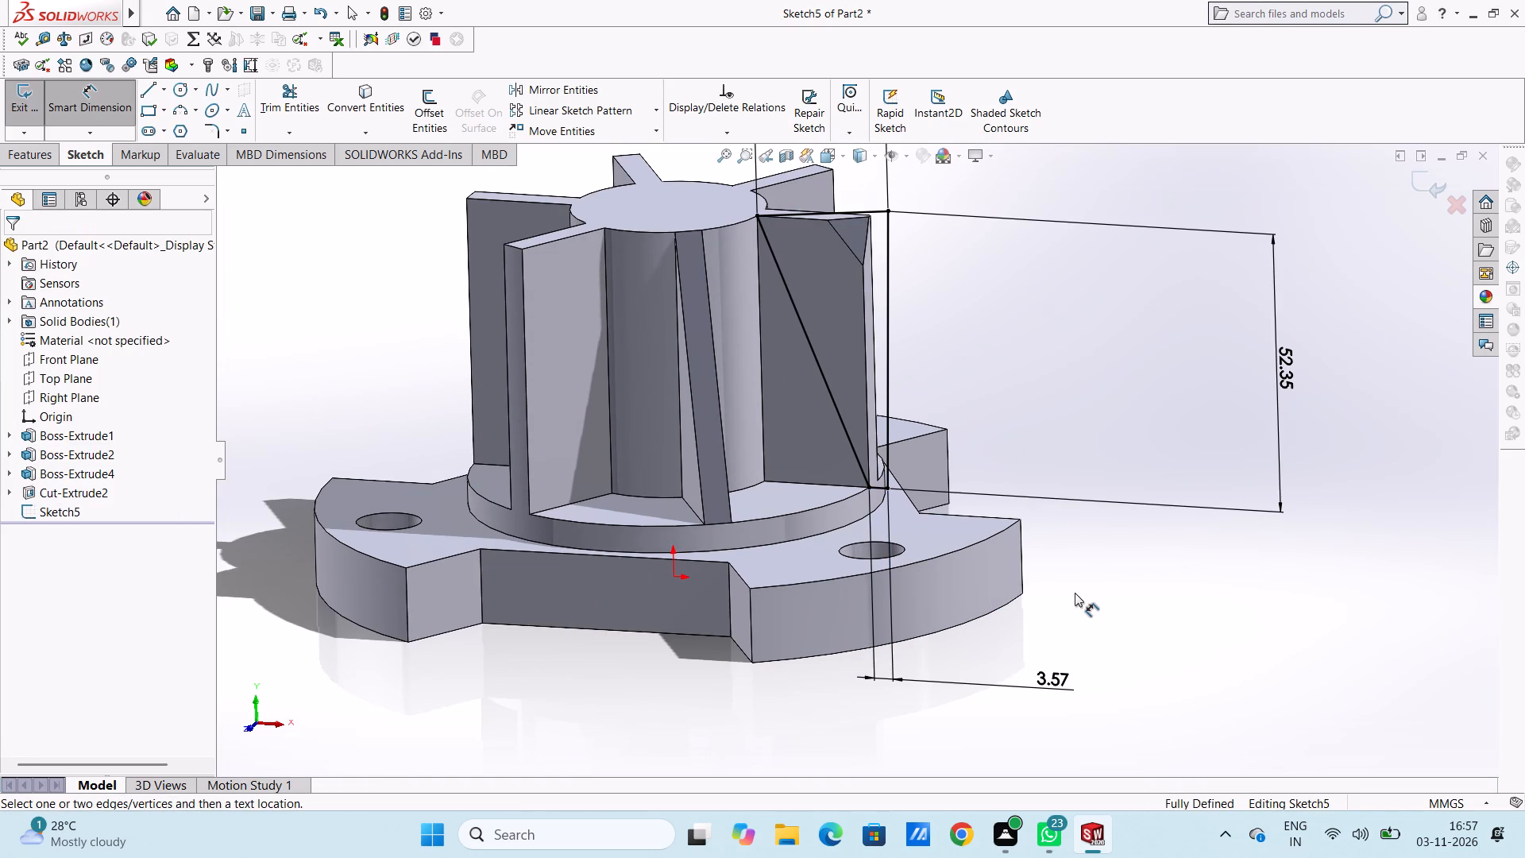
scroll(858, 302, up, 3)
scroll(856, 299, down, 1)
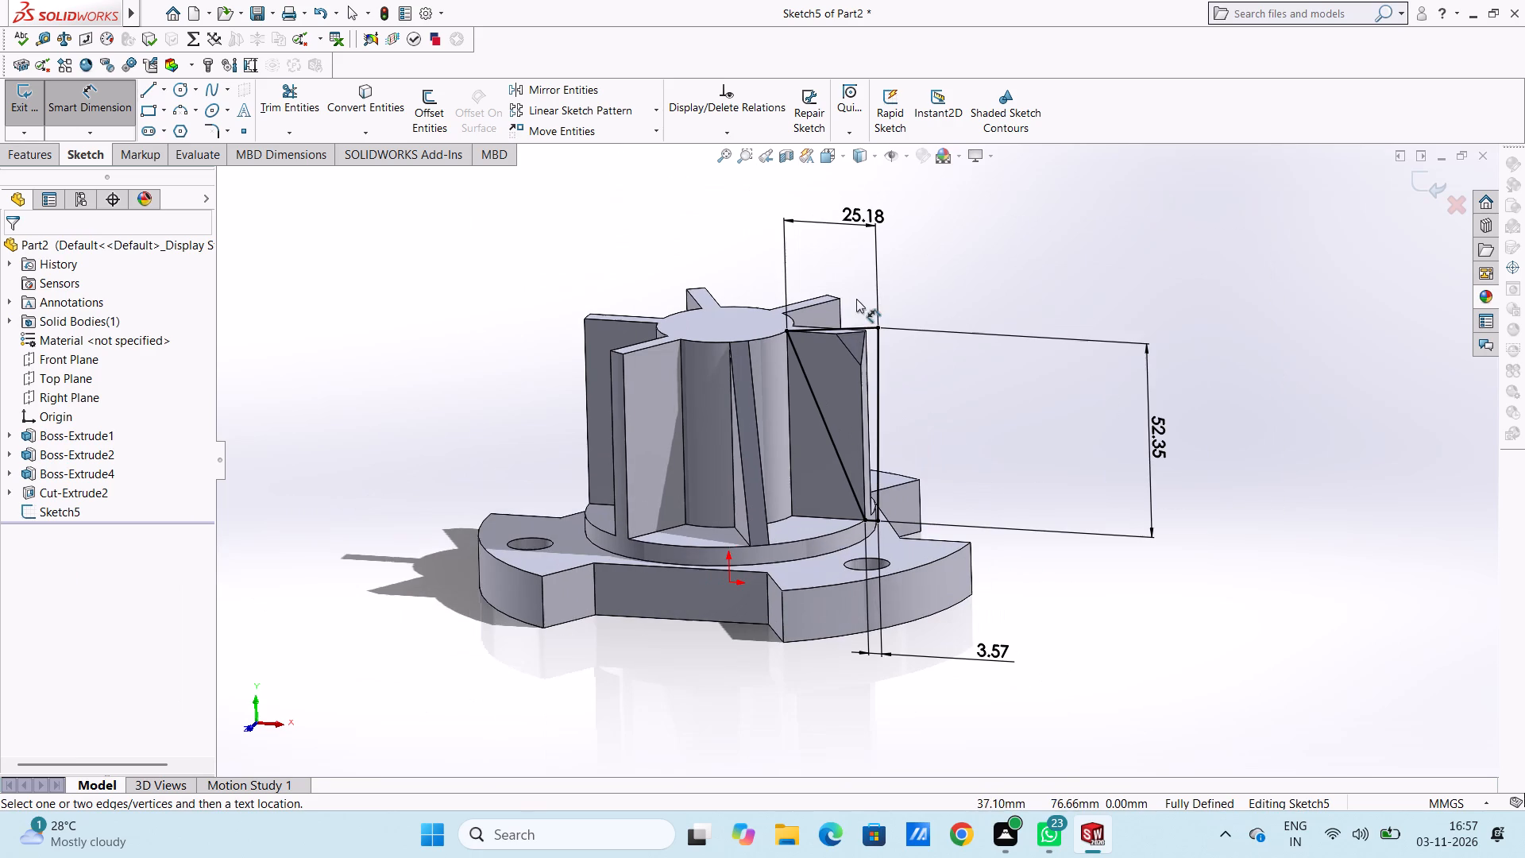
click(73, 107)
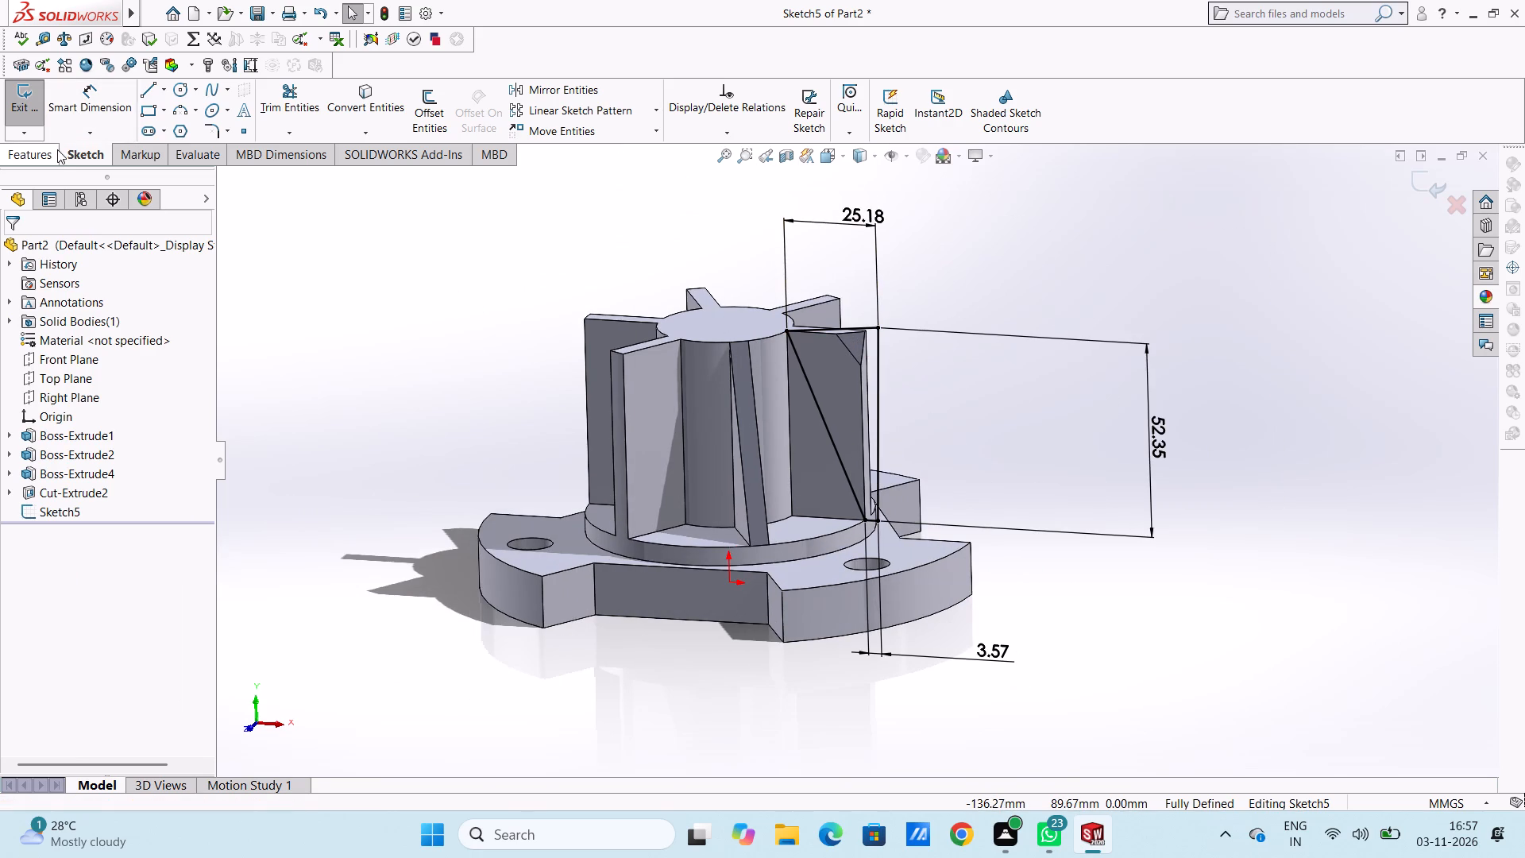
Make a blind extruded cut 50 mm deep from the closed profile to taper the arm.
click(49, 150)
click(278, 99)
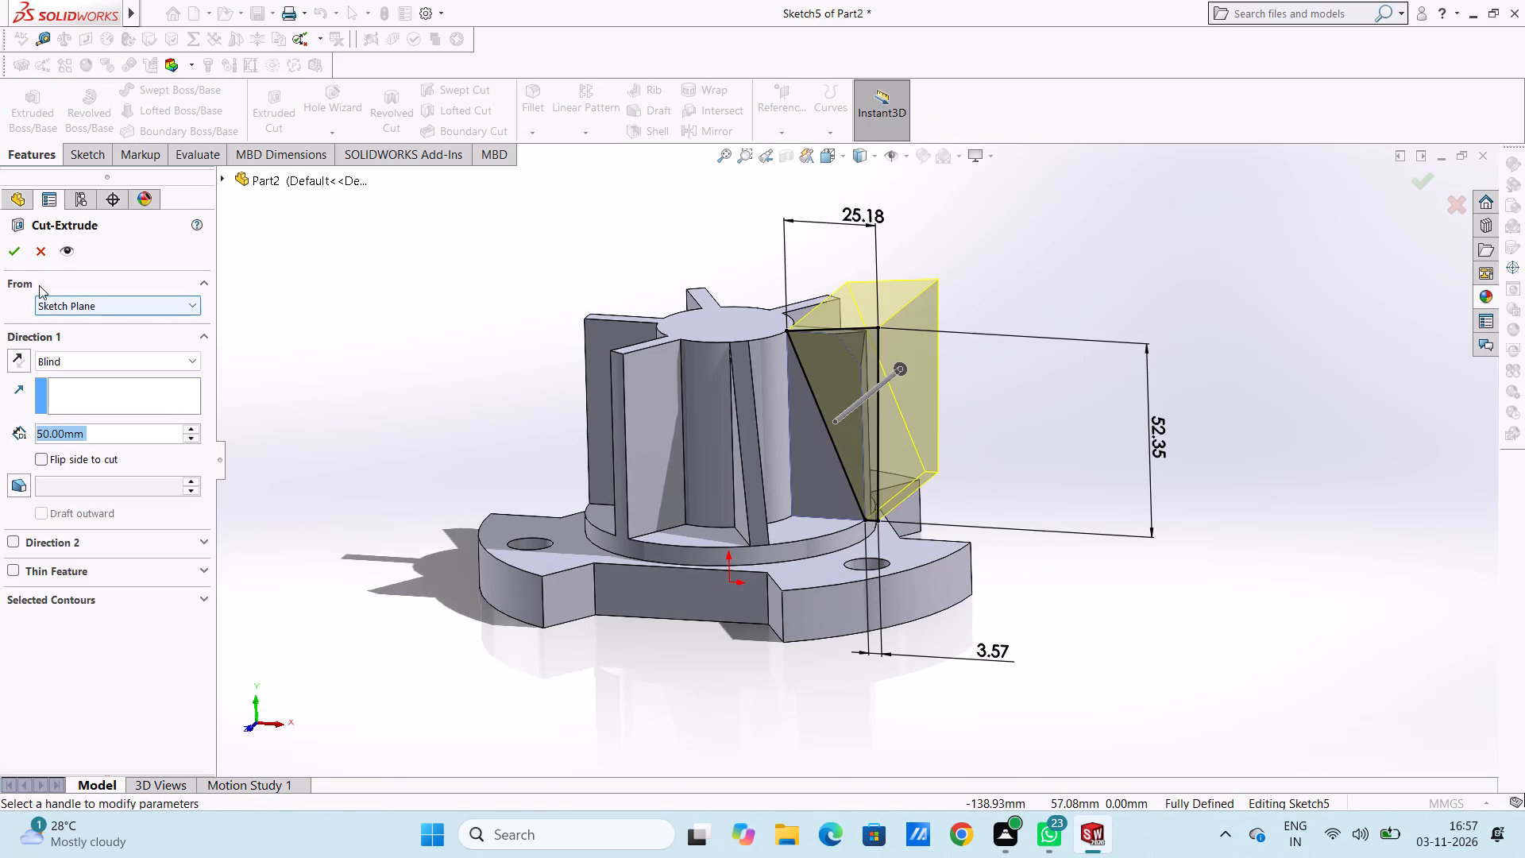
click(15, 257)
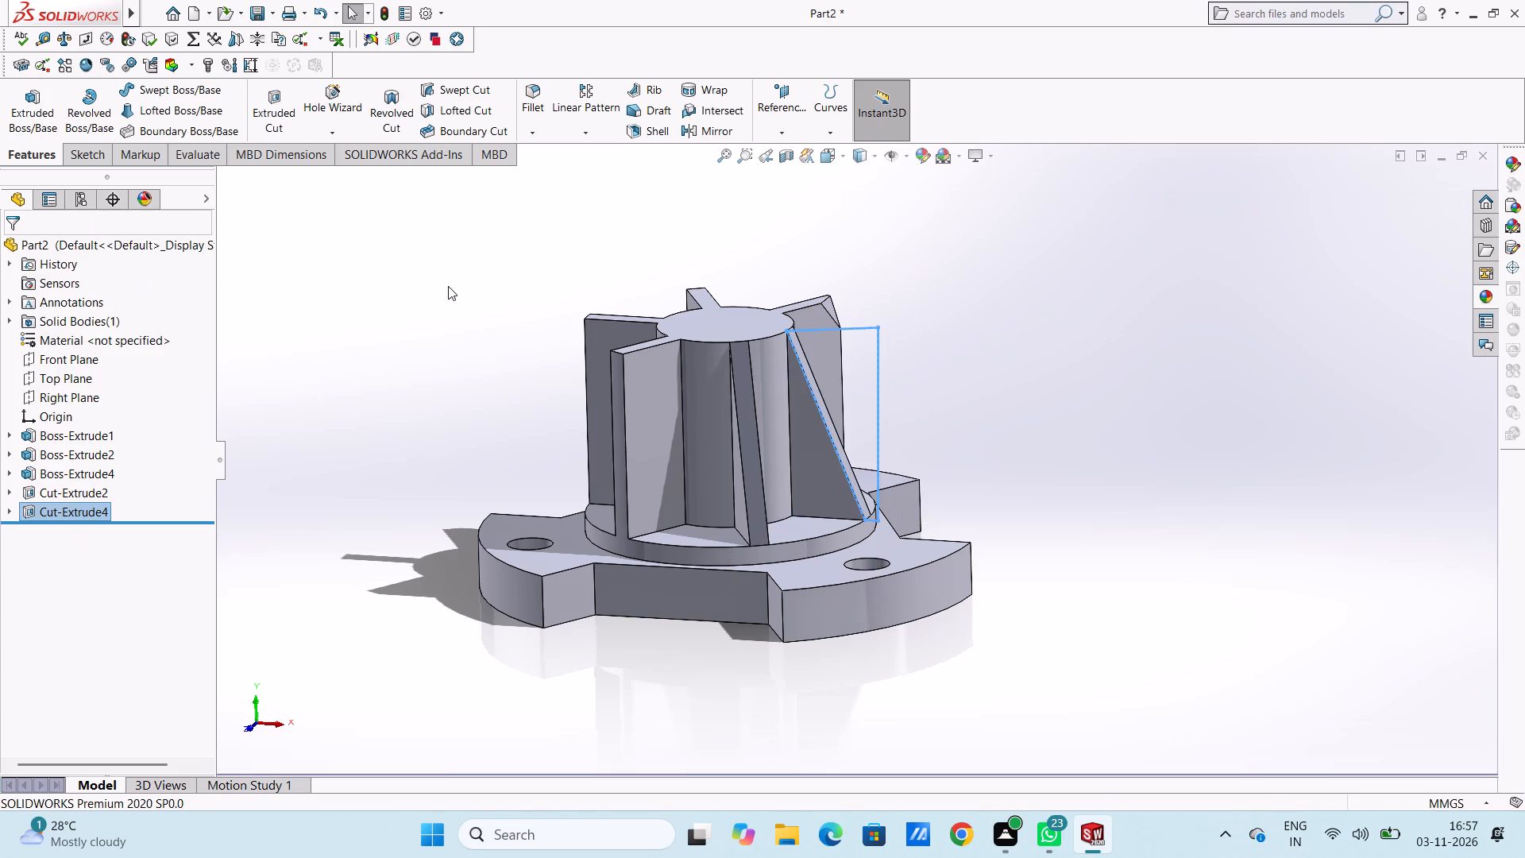
click(448, 286)
Start a new sketch on the flat side face of the next untapered arm.
middle_drag(446, 323, 417, 358)
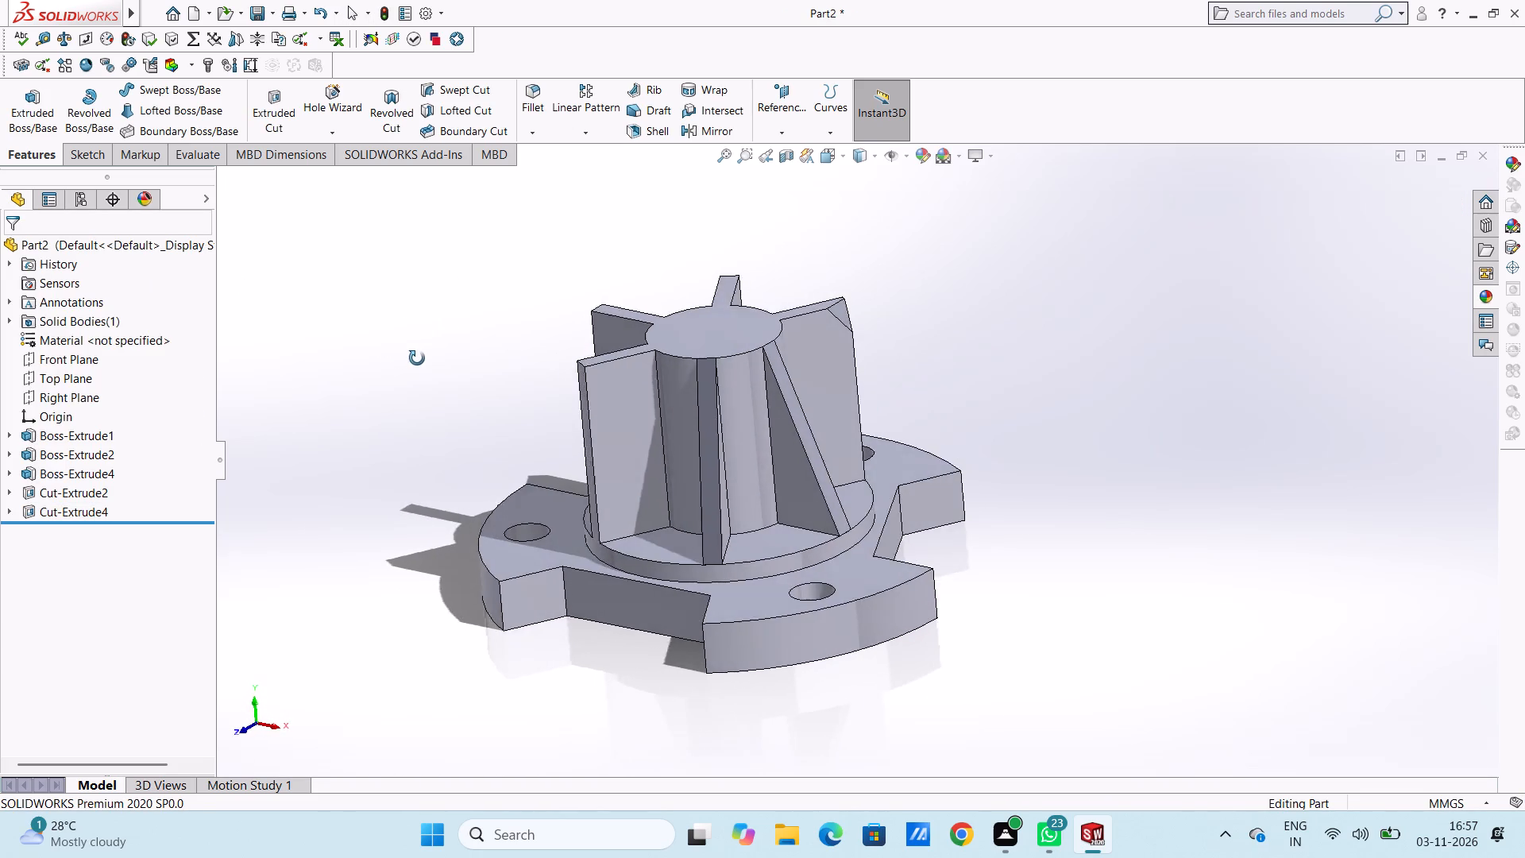
middle_drag(417, 358, 329, 327)
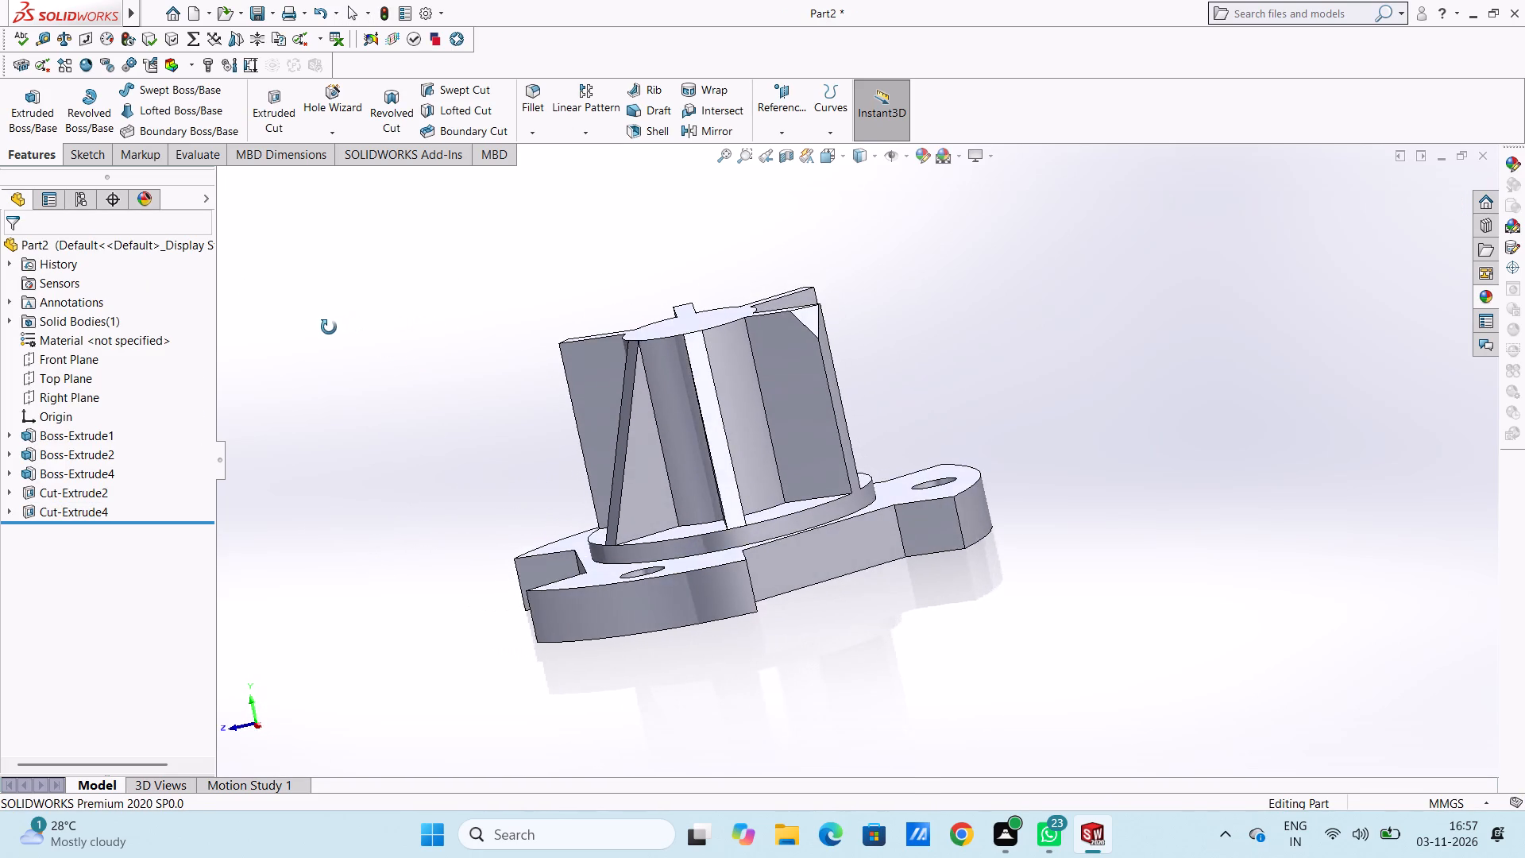
middle_drag(329, 327, 313, 318)
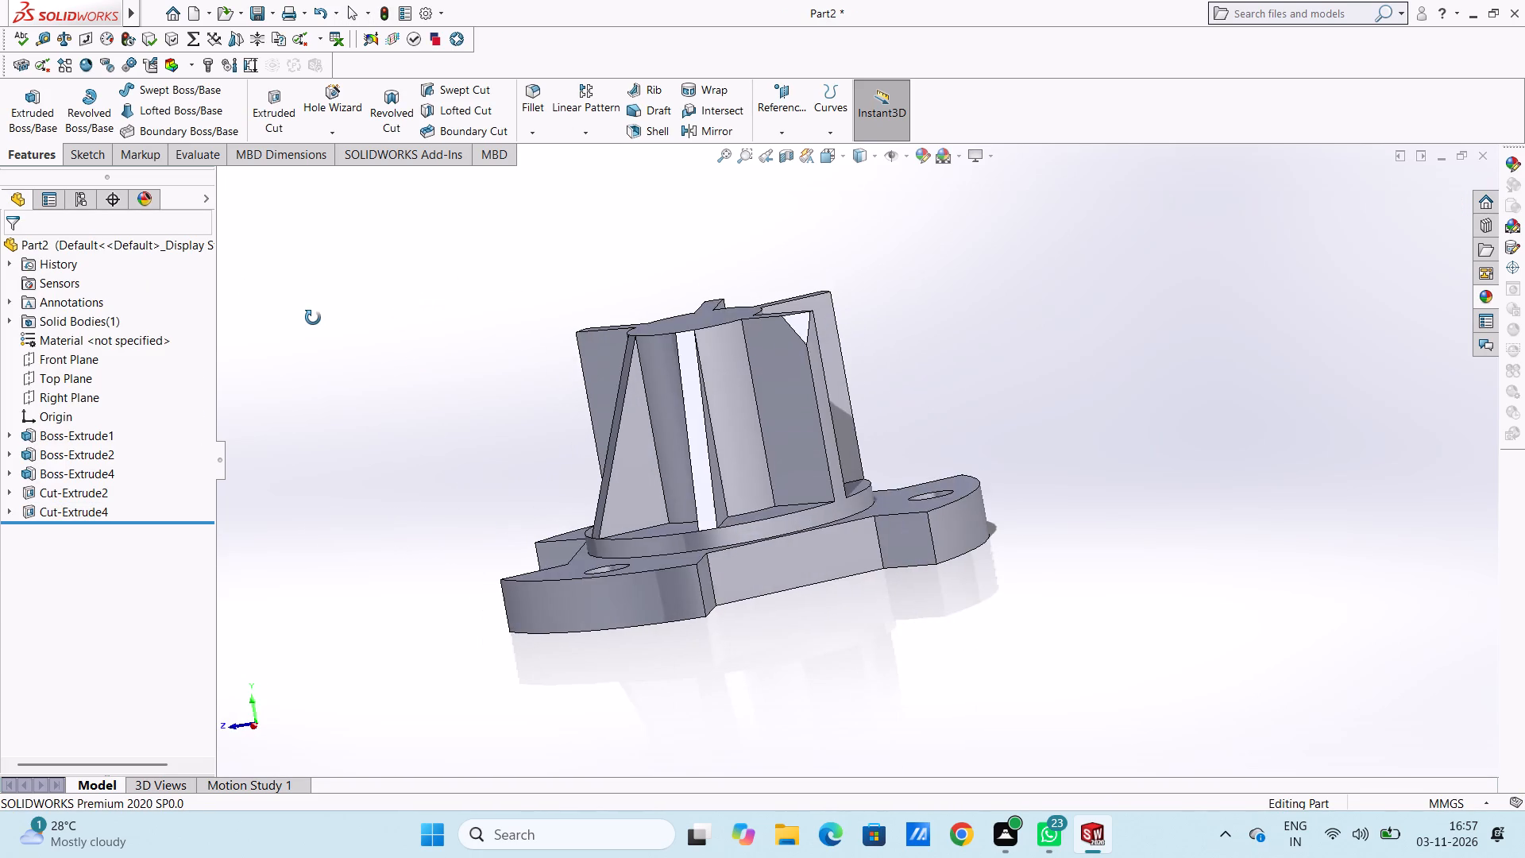
middle_drag(313, 318, 370, 305)
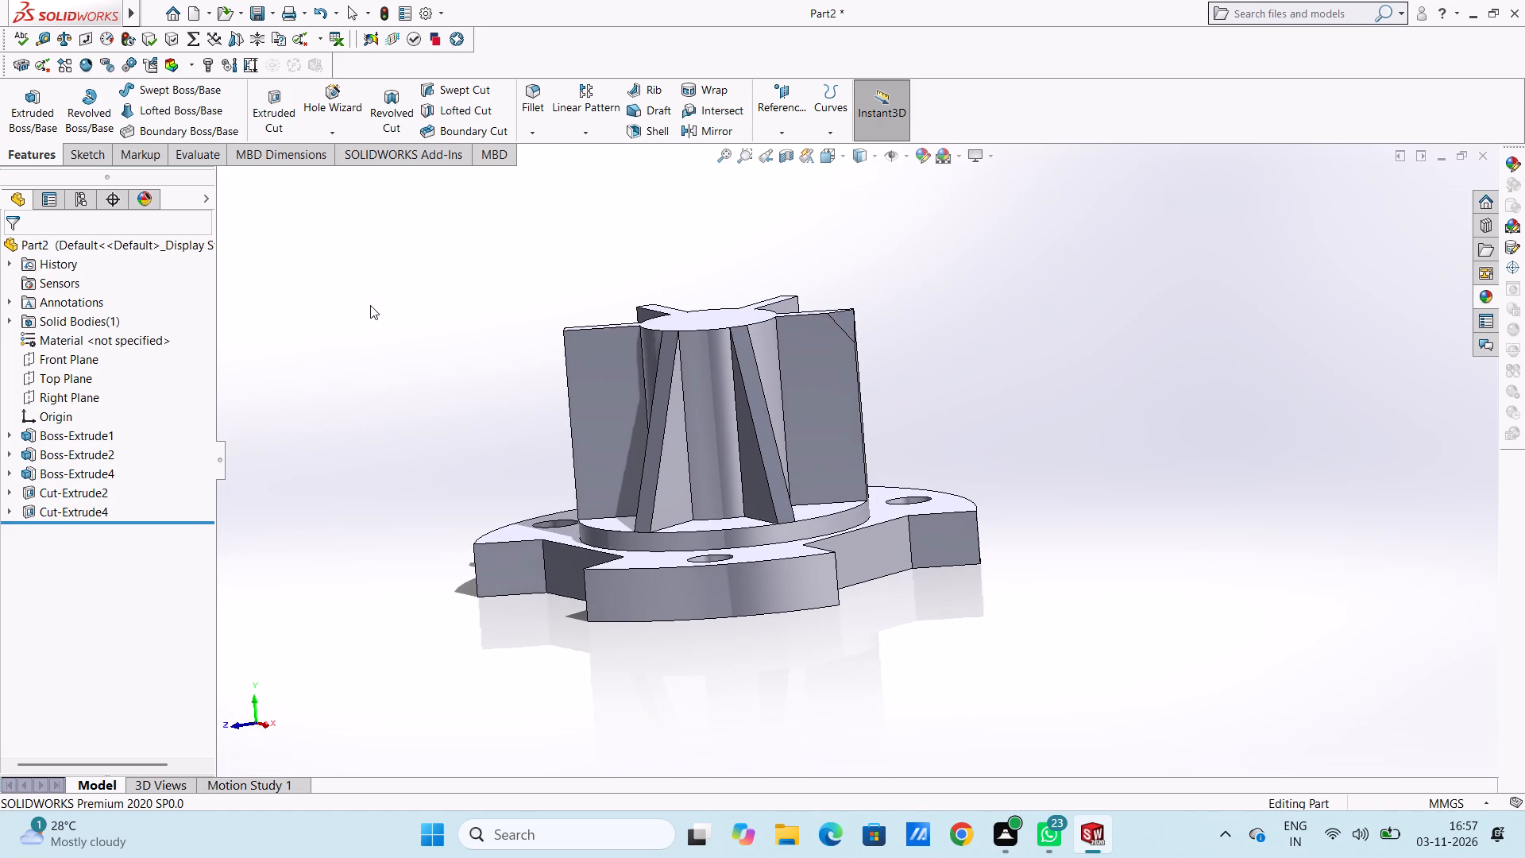
middle_drag(494, 361, 487, 356)
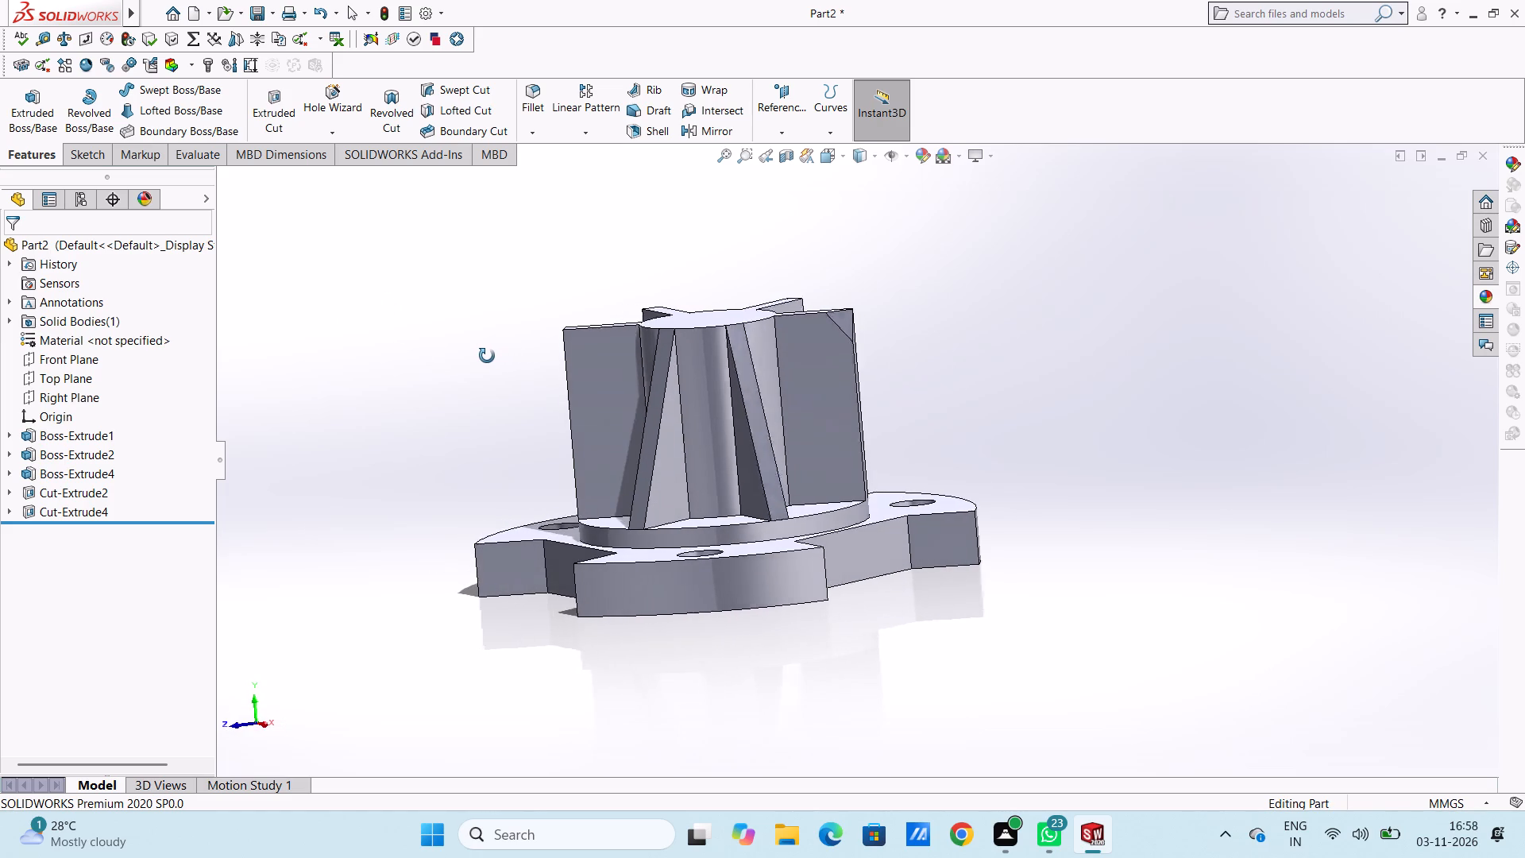
middle_drag(487, 356, 482, 356)
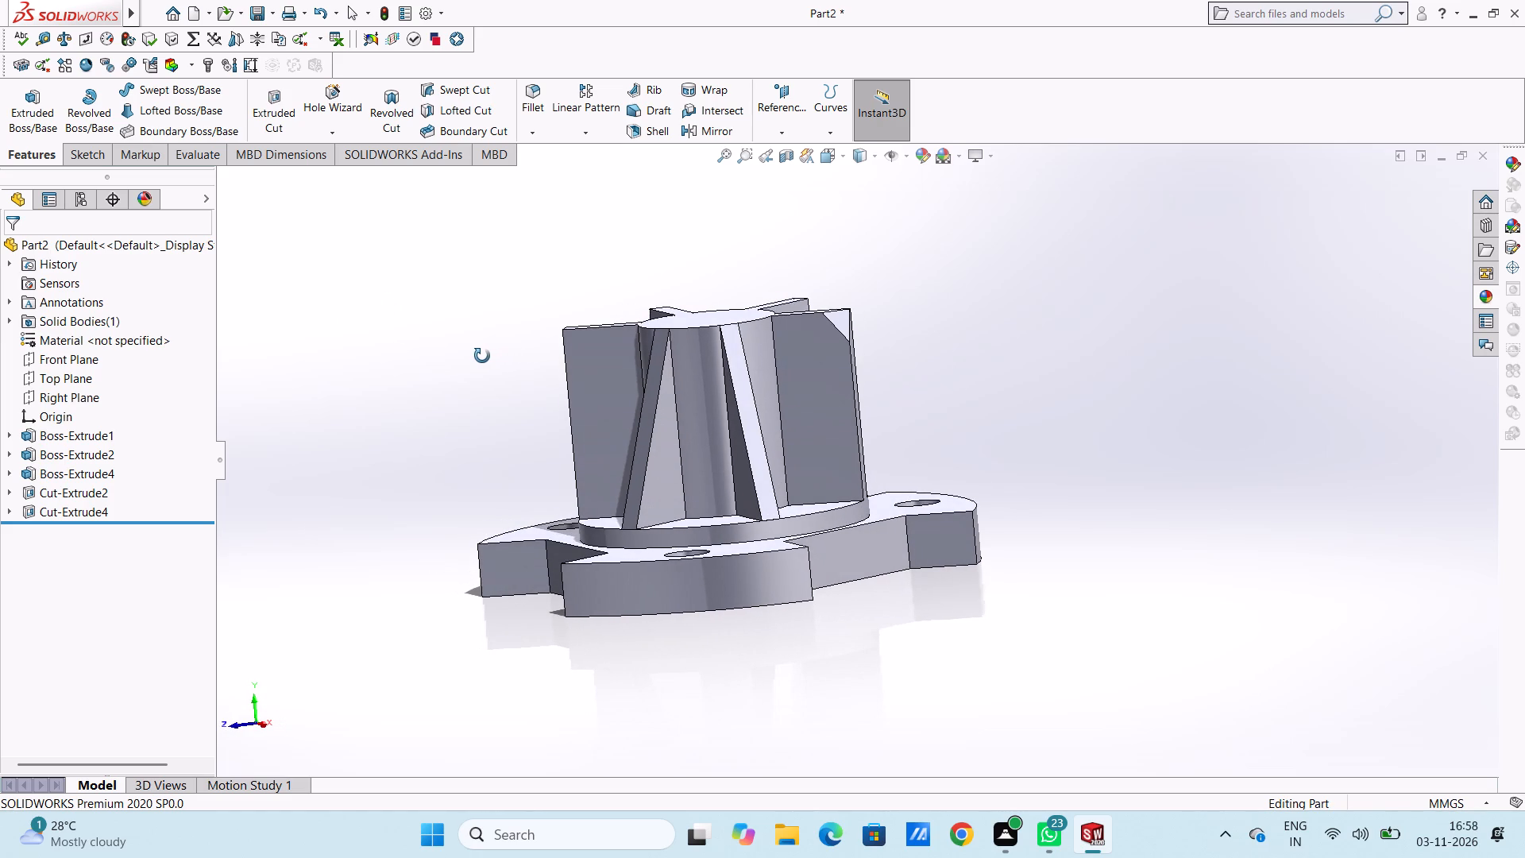
middle_drag(482, 356, 476, 322)
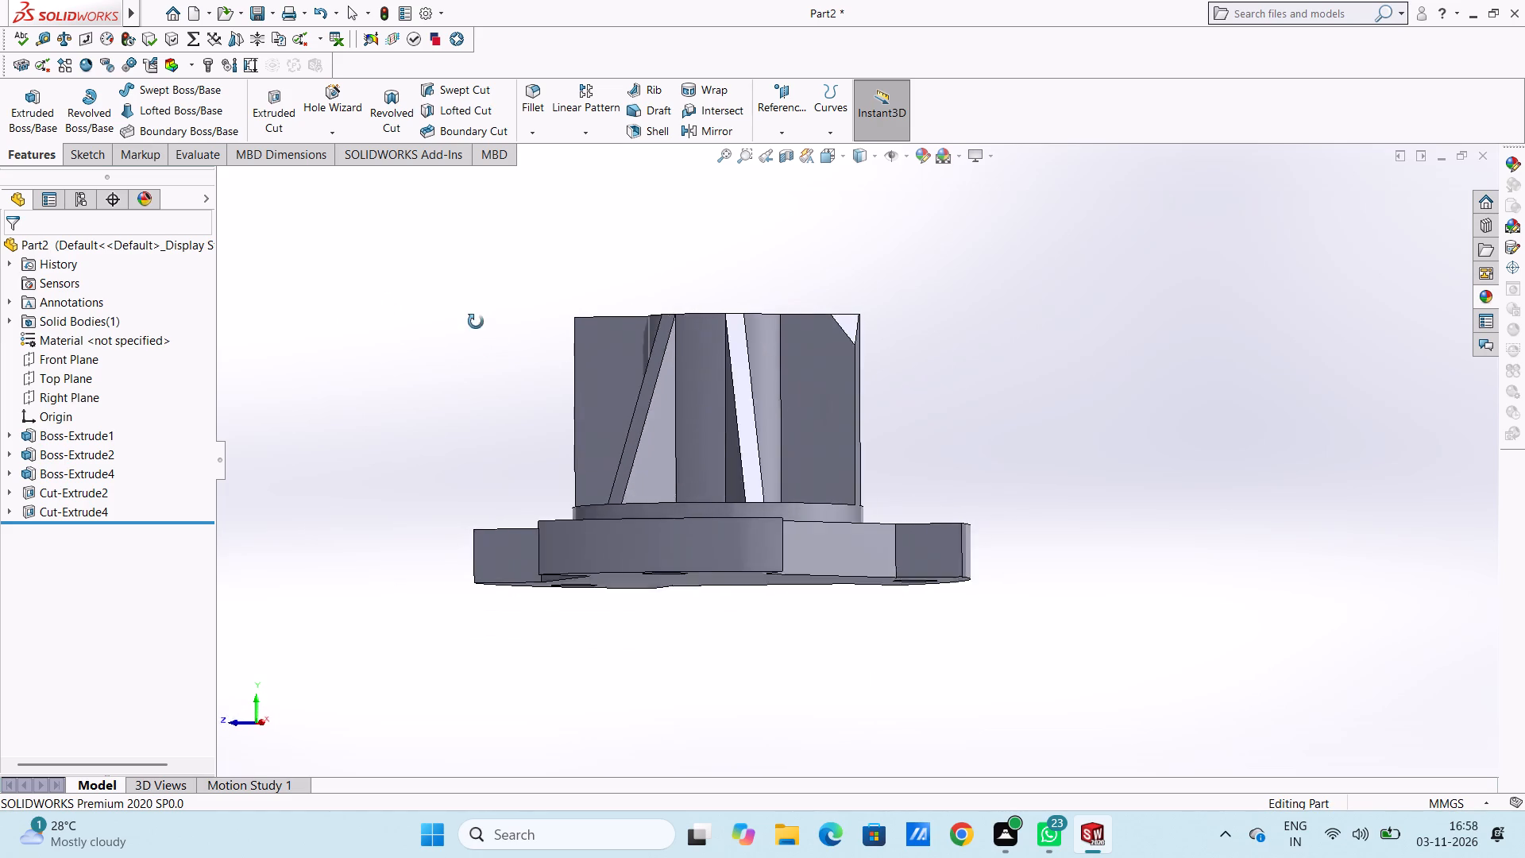
middle_drag(476, 322, 463, 345)
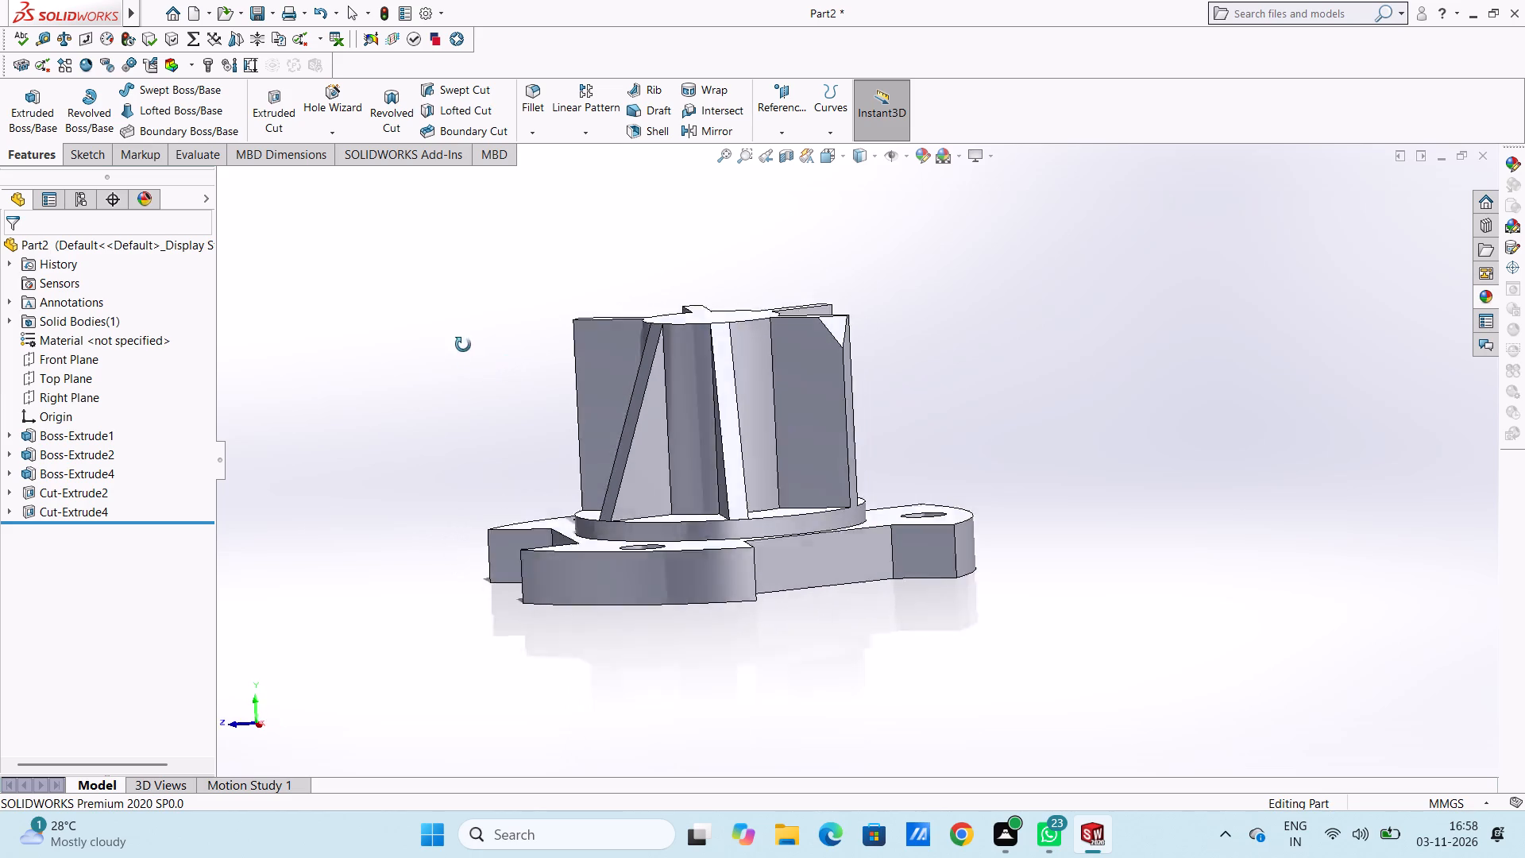
middle_drag(463, 345, 490, 354)
scroll(739, 368, down, 4)
middle_drag(799, 373, 800, 373)
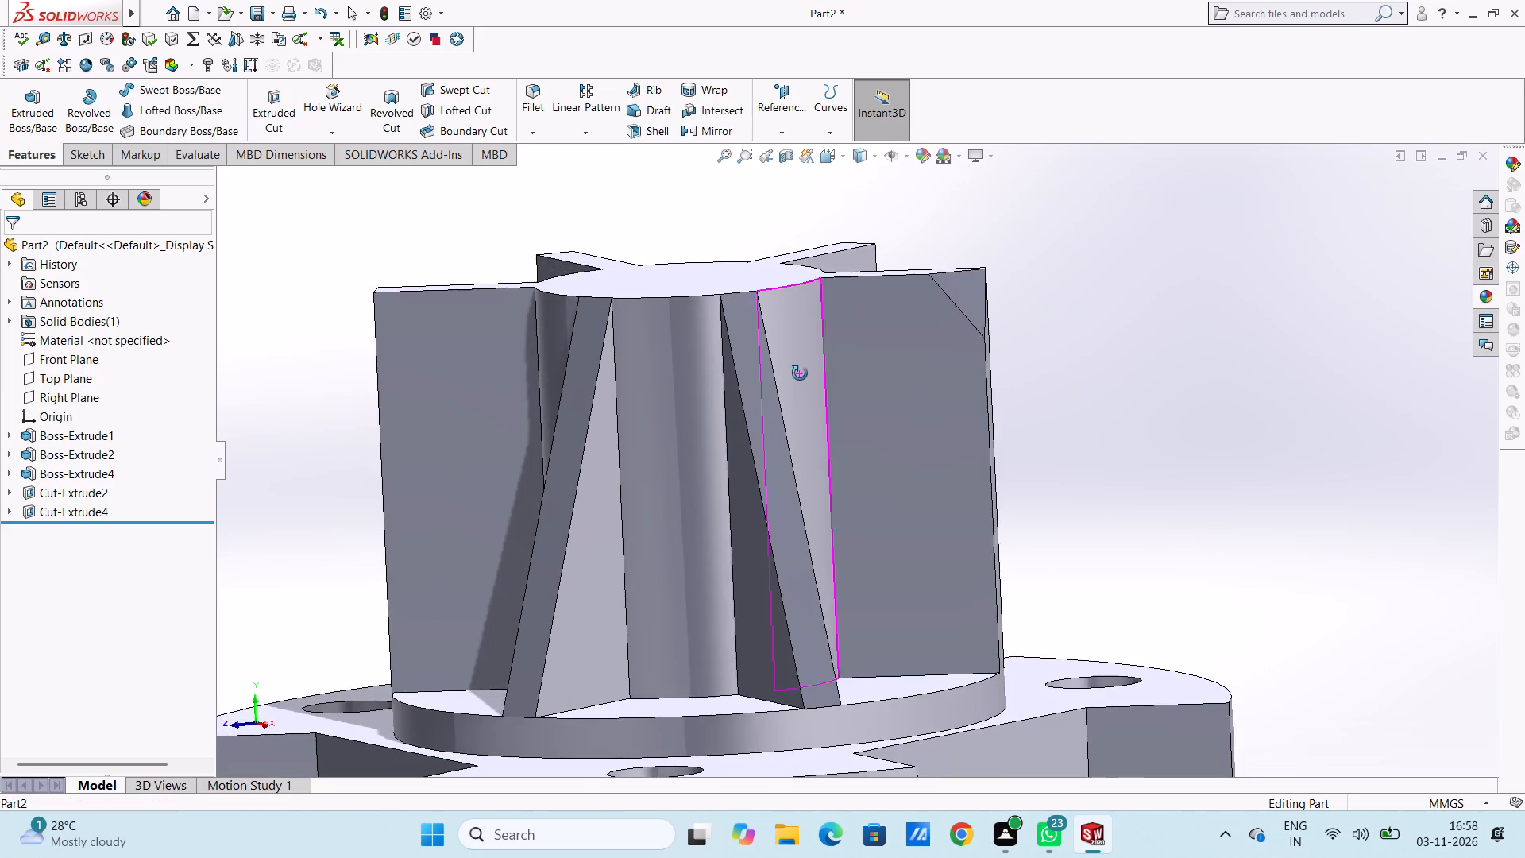
middle_drag(800, 373, 801, 344)
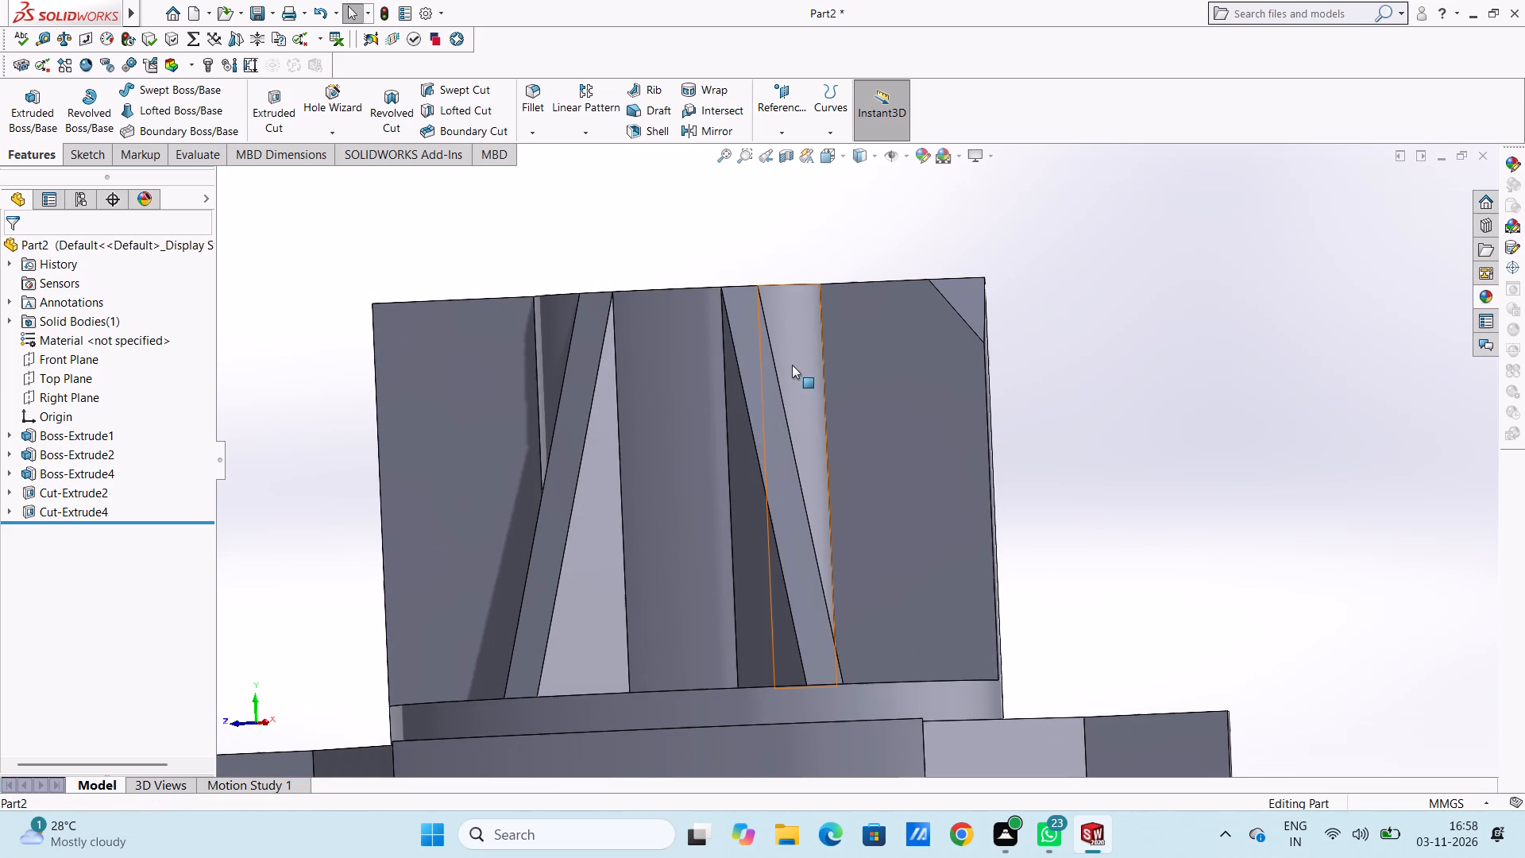
click(921, 378)
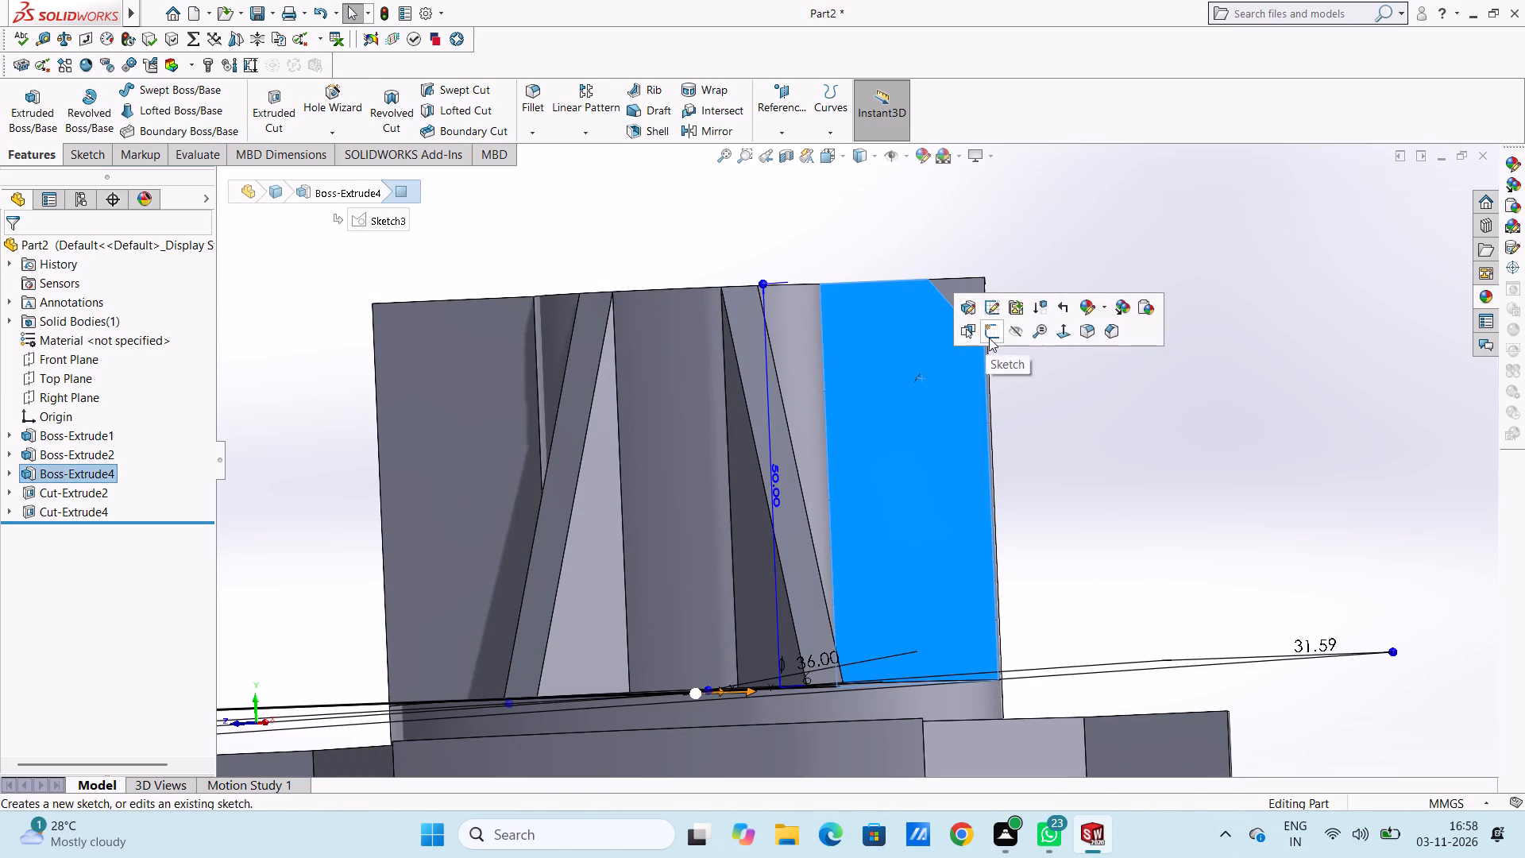
click(989, 337)
click(1036, 424)
middle_click(1039, 427)
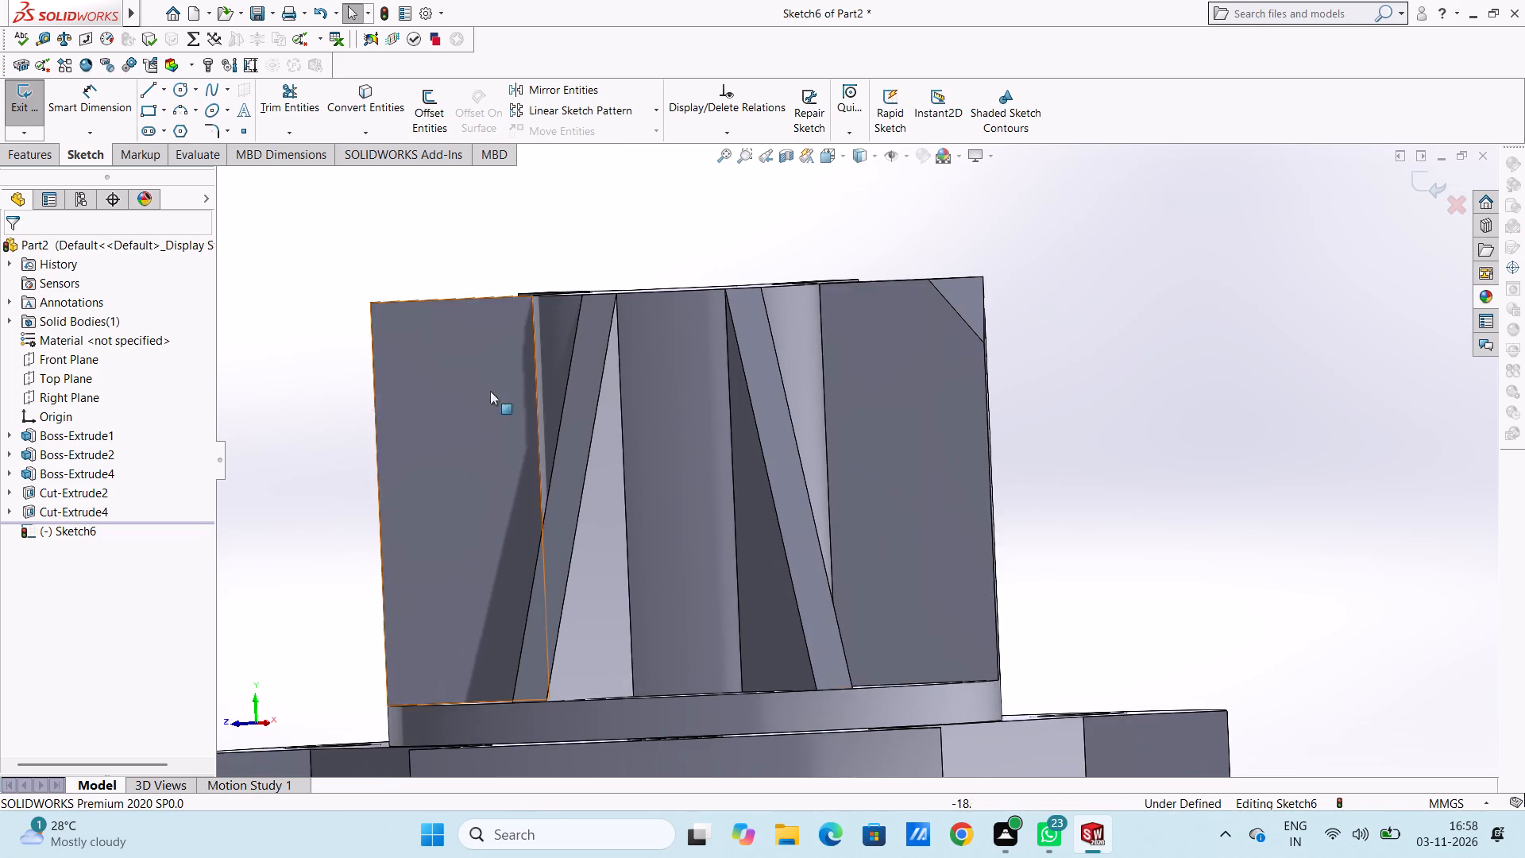
Sketch a closed four-line profile: diagonal about 53.9 mm between the arm's inner top and outer bottom corners, bottom about 3.1 mm, outer vertical about 52.2 mm.
click(151, 88)
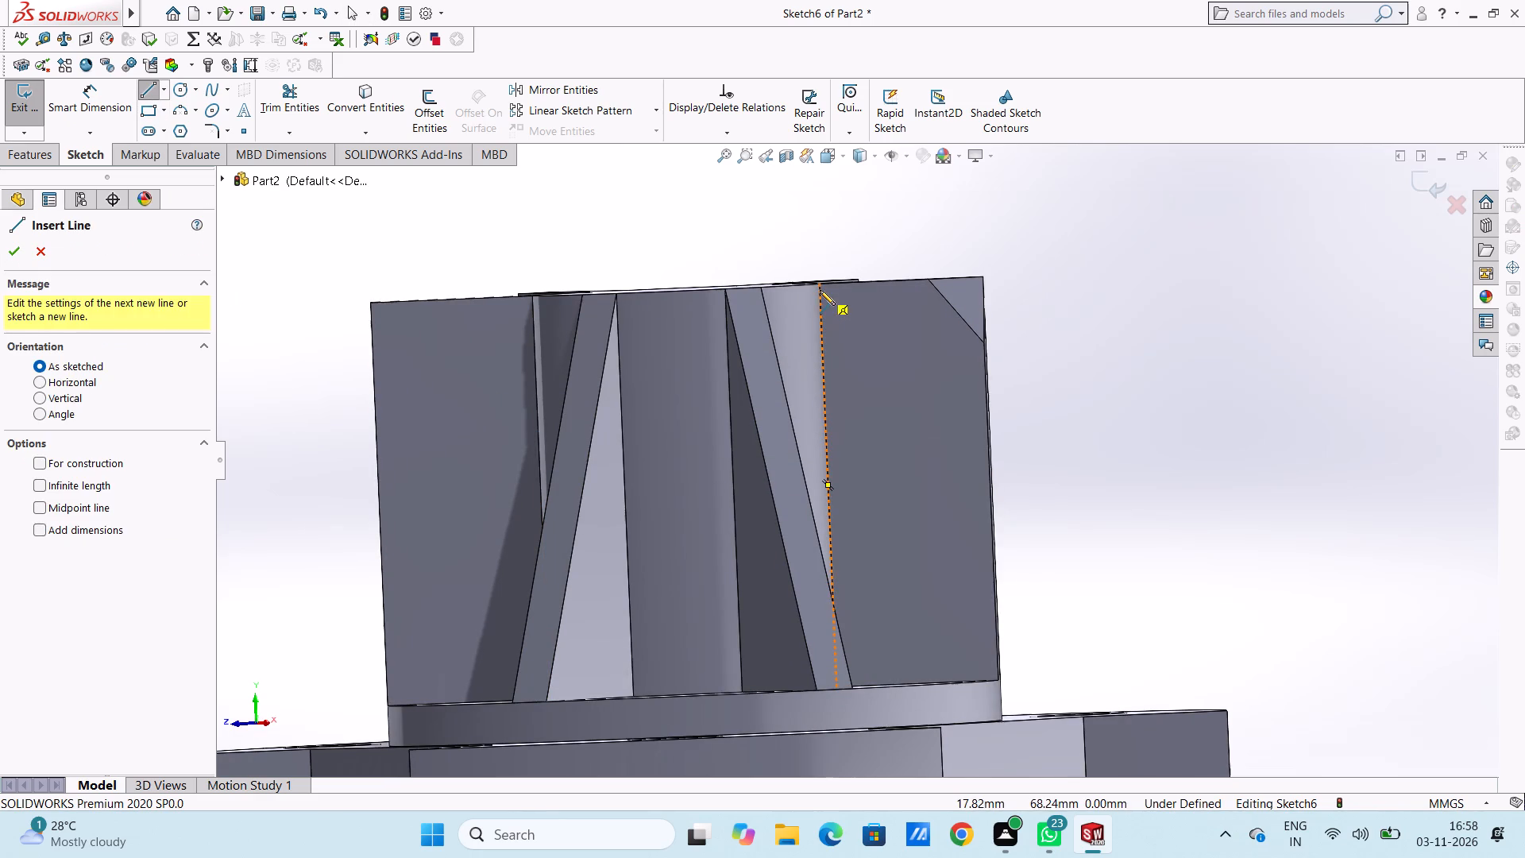
click(820, 283)
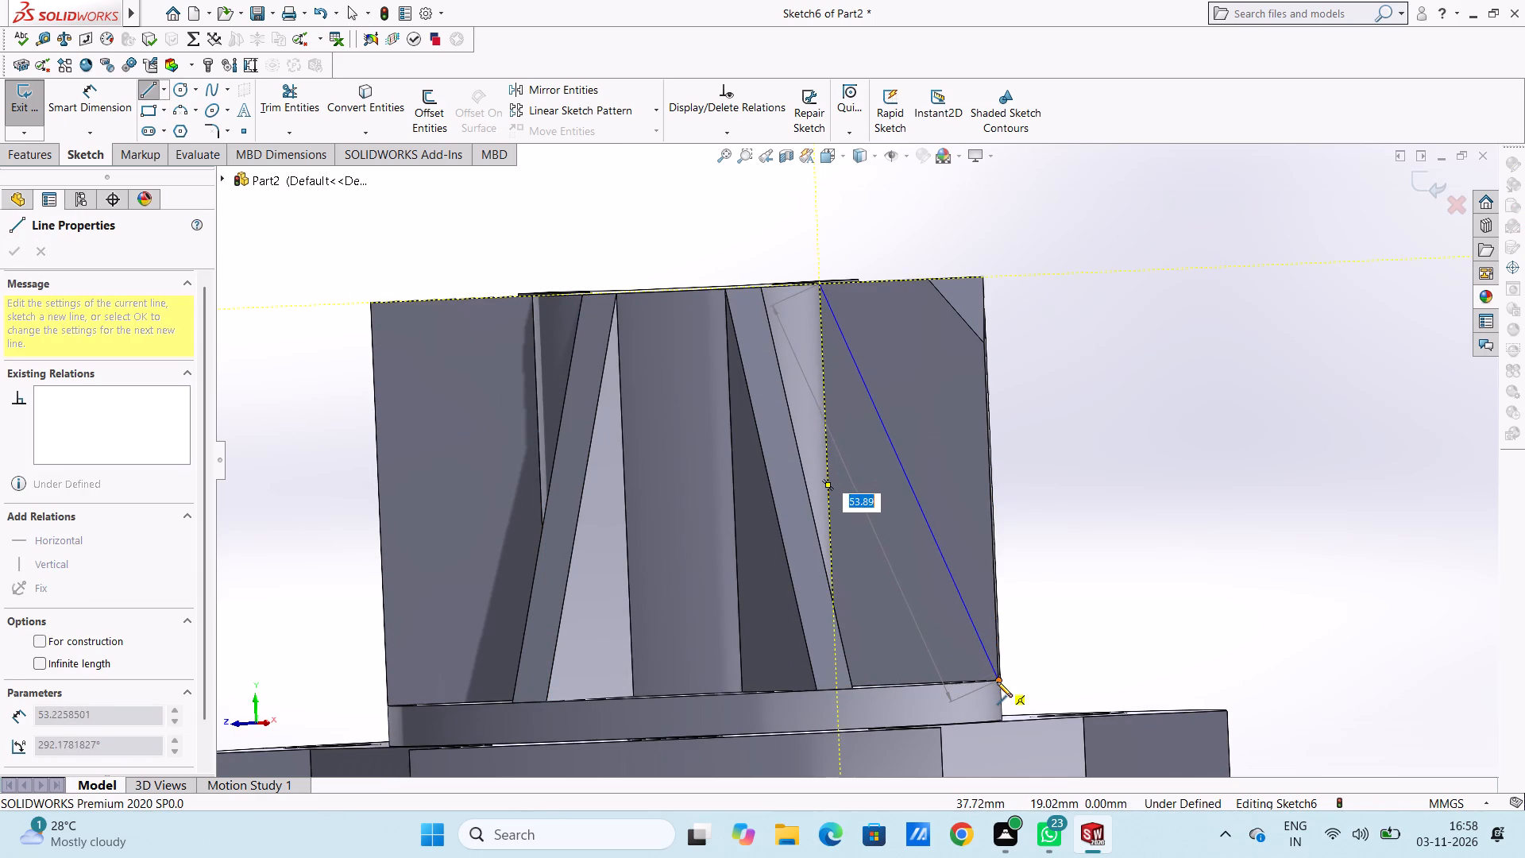
click(997, 682)
click(1024, 682)
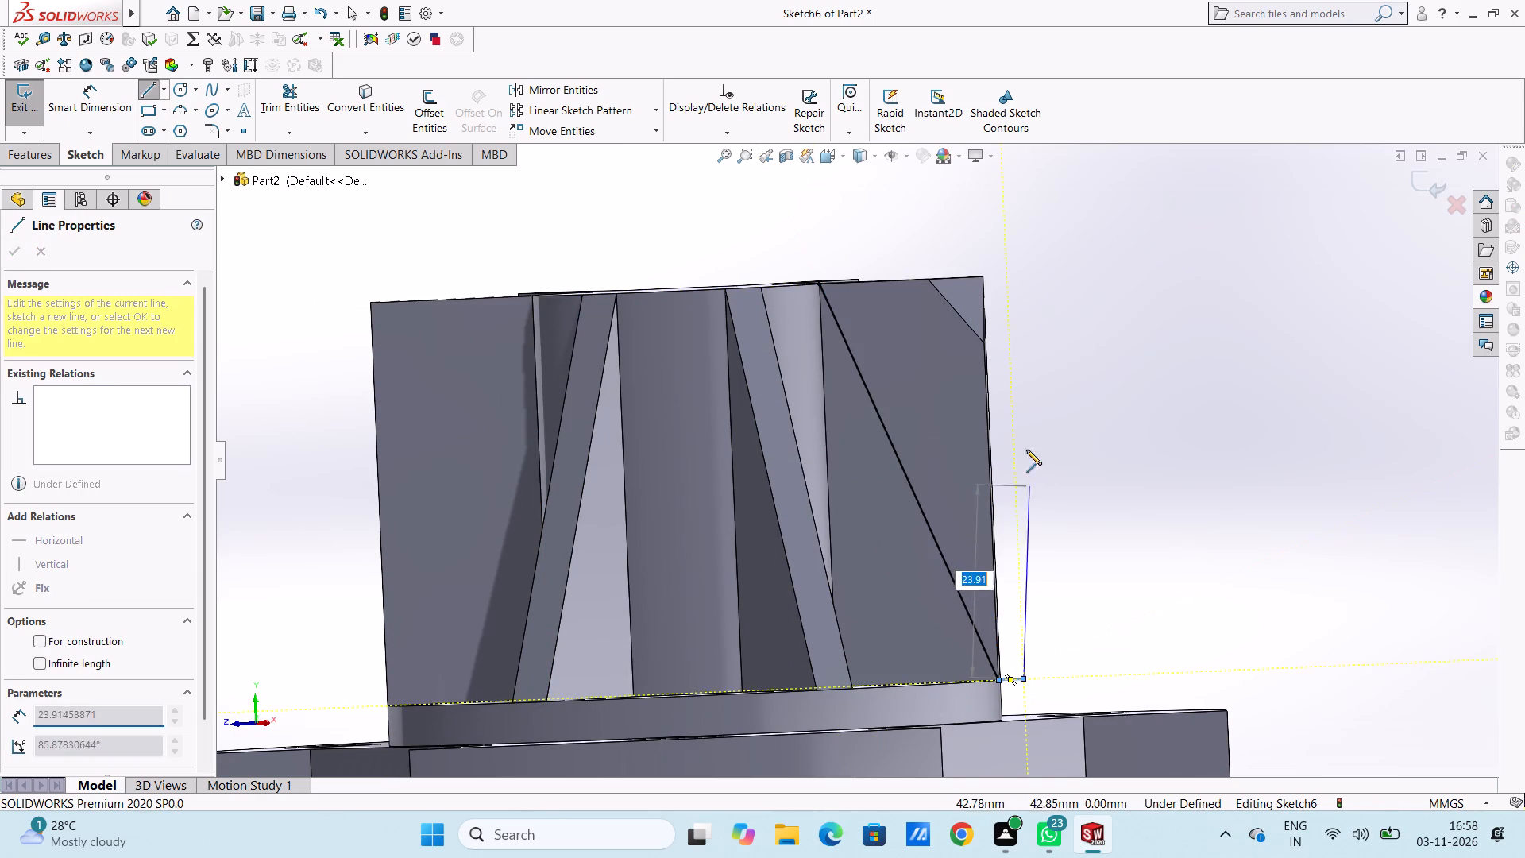
click(1006, 258)
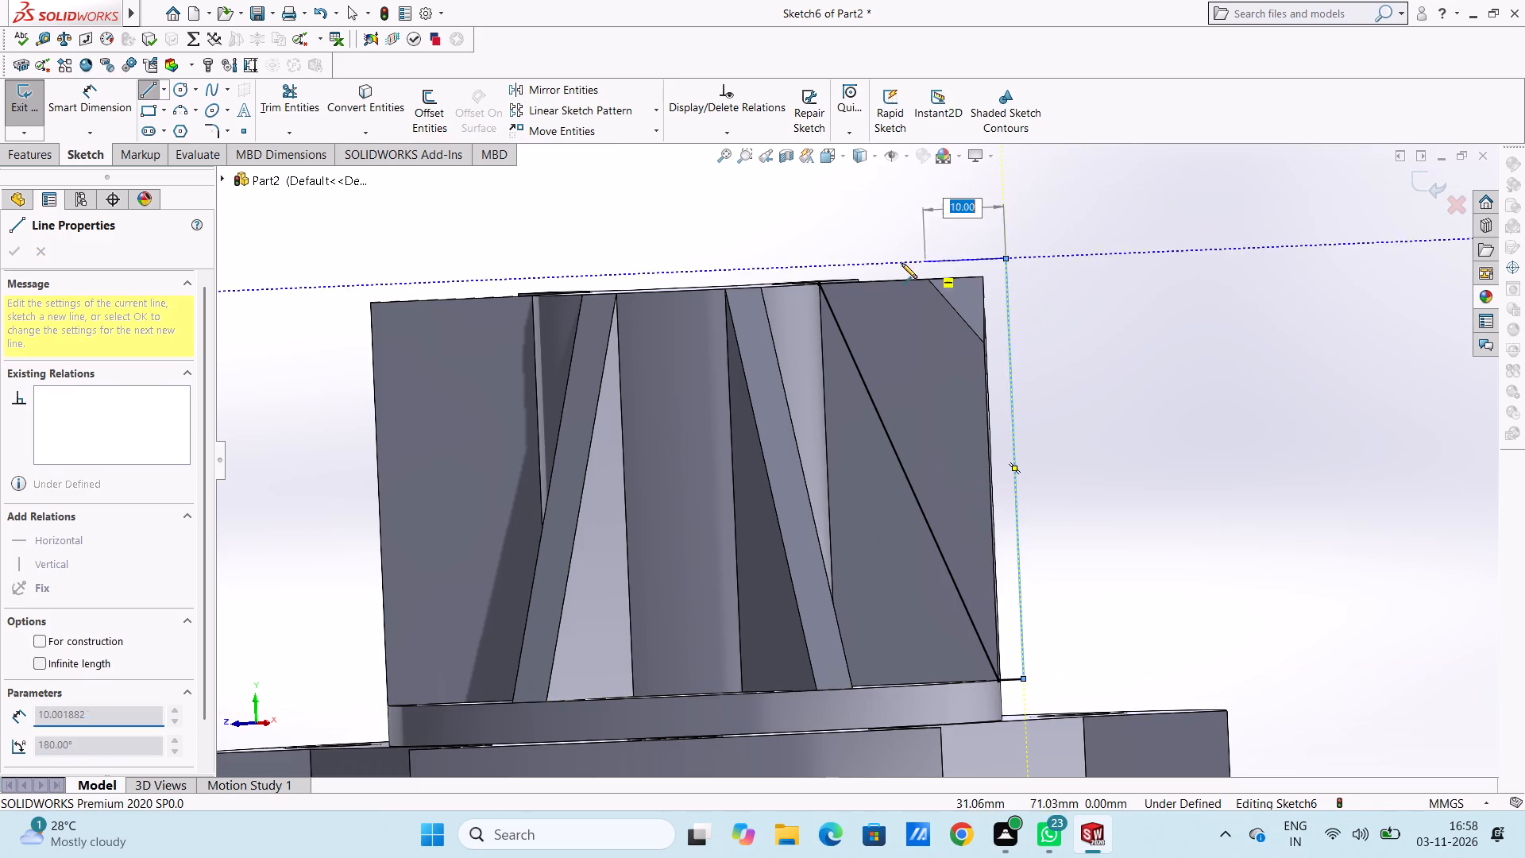
click(822, 285)
right_click(1172, 305)
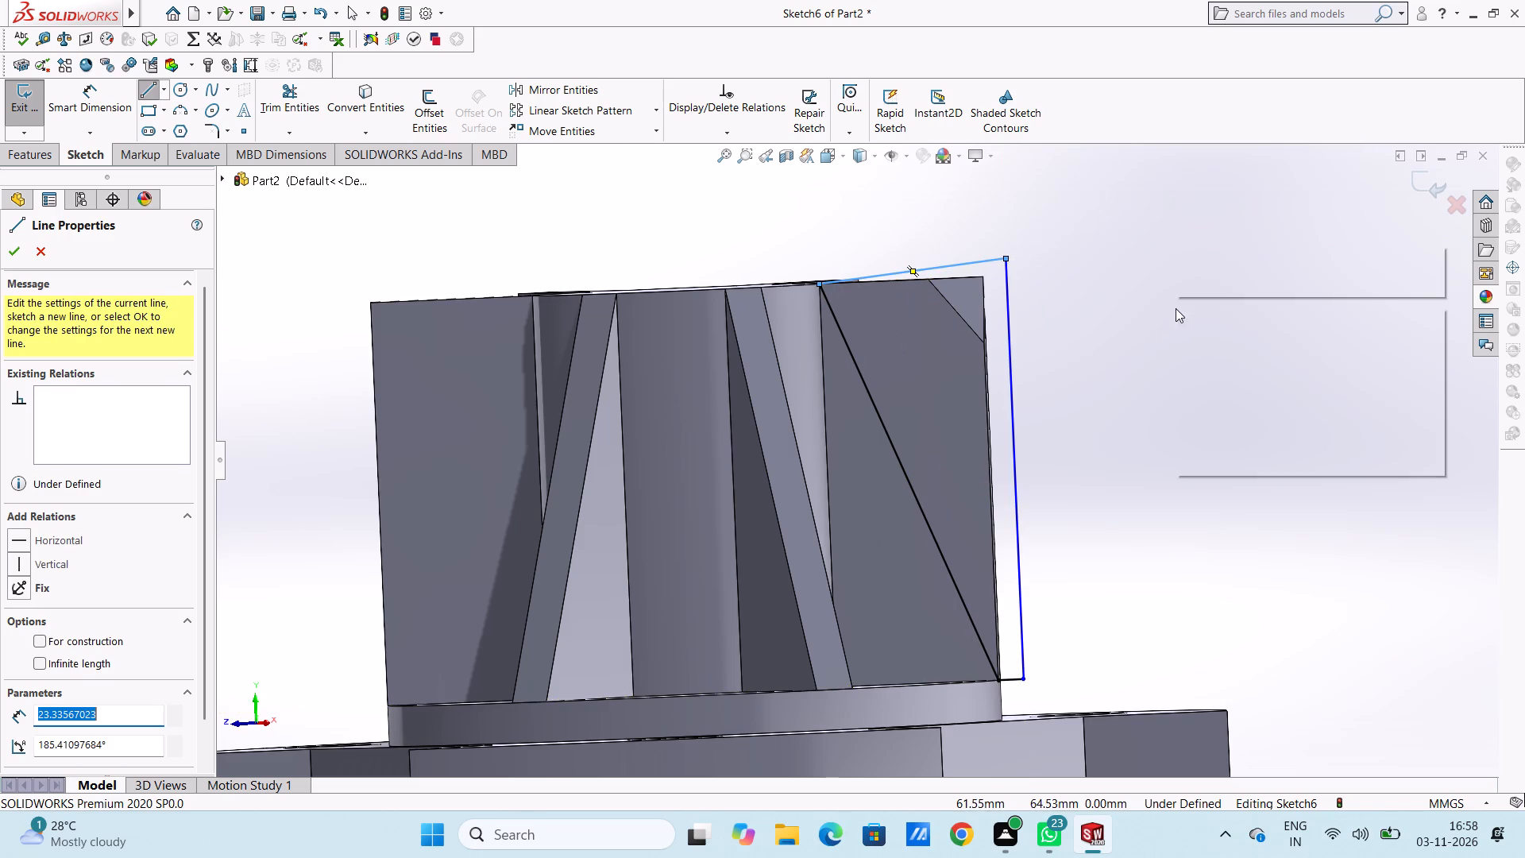
click(1179, 319)
click(1141, 335)
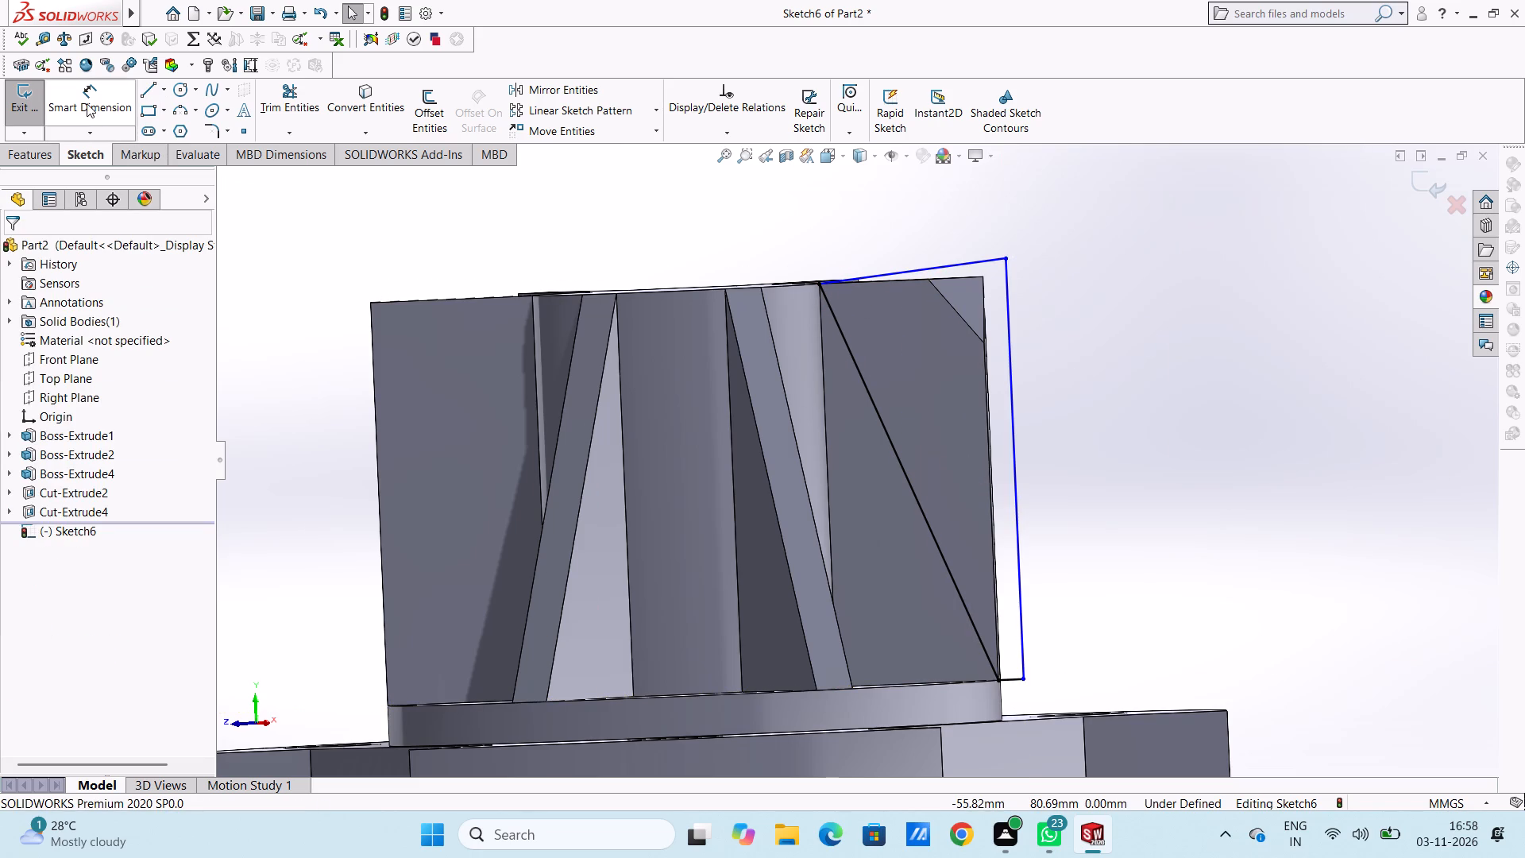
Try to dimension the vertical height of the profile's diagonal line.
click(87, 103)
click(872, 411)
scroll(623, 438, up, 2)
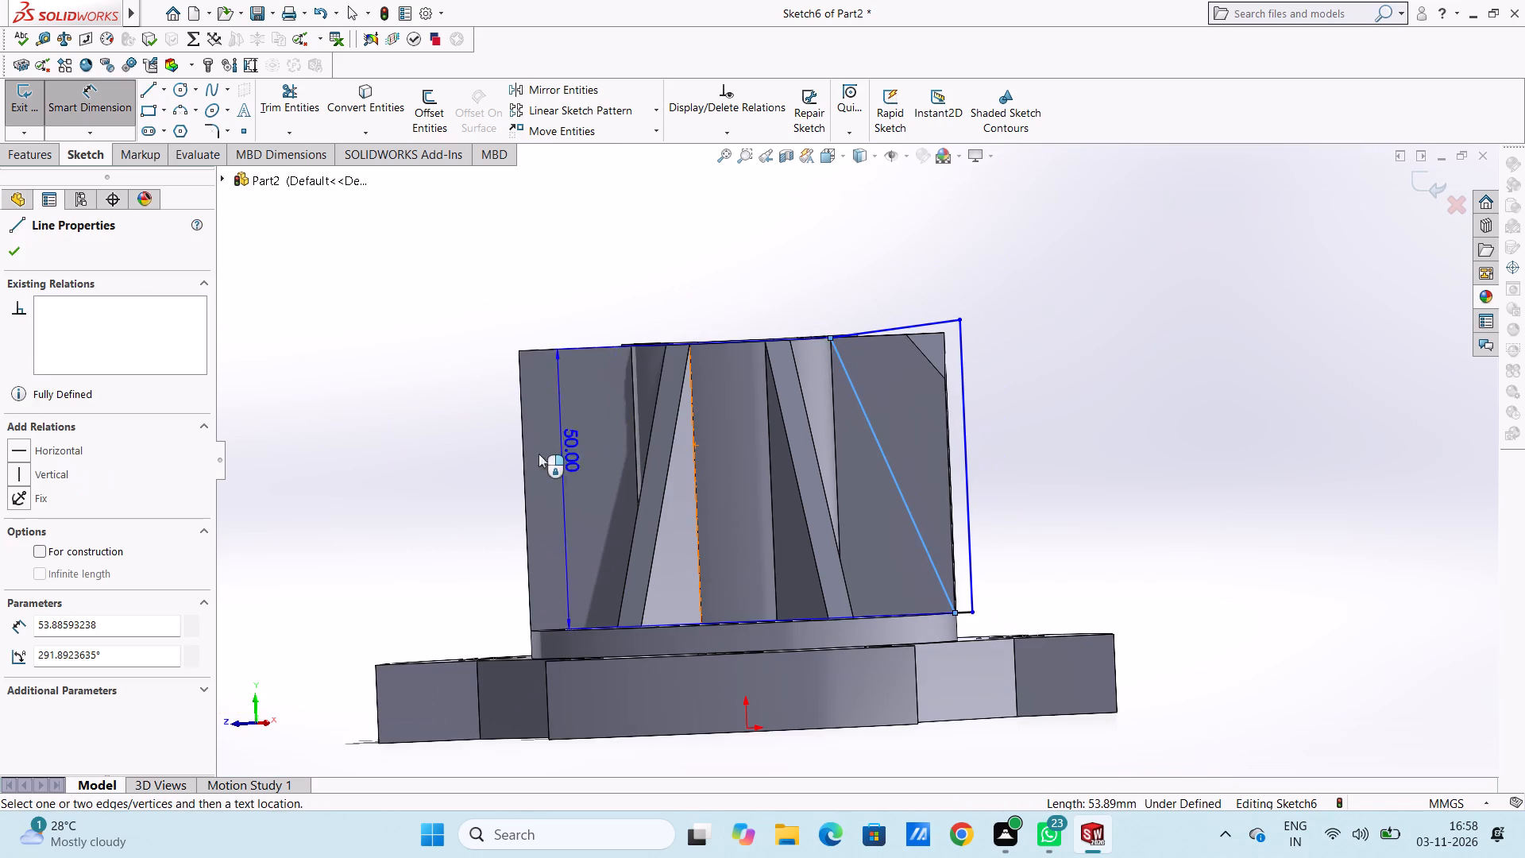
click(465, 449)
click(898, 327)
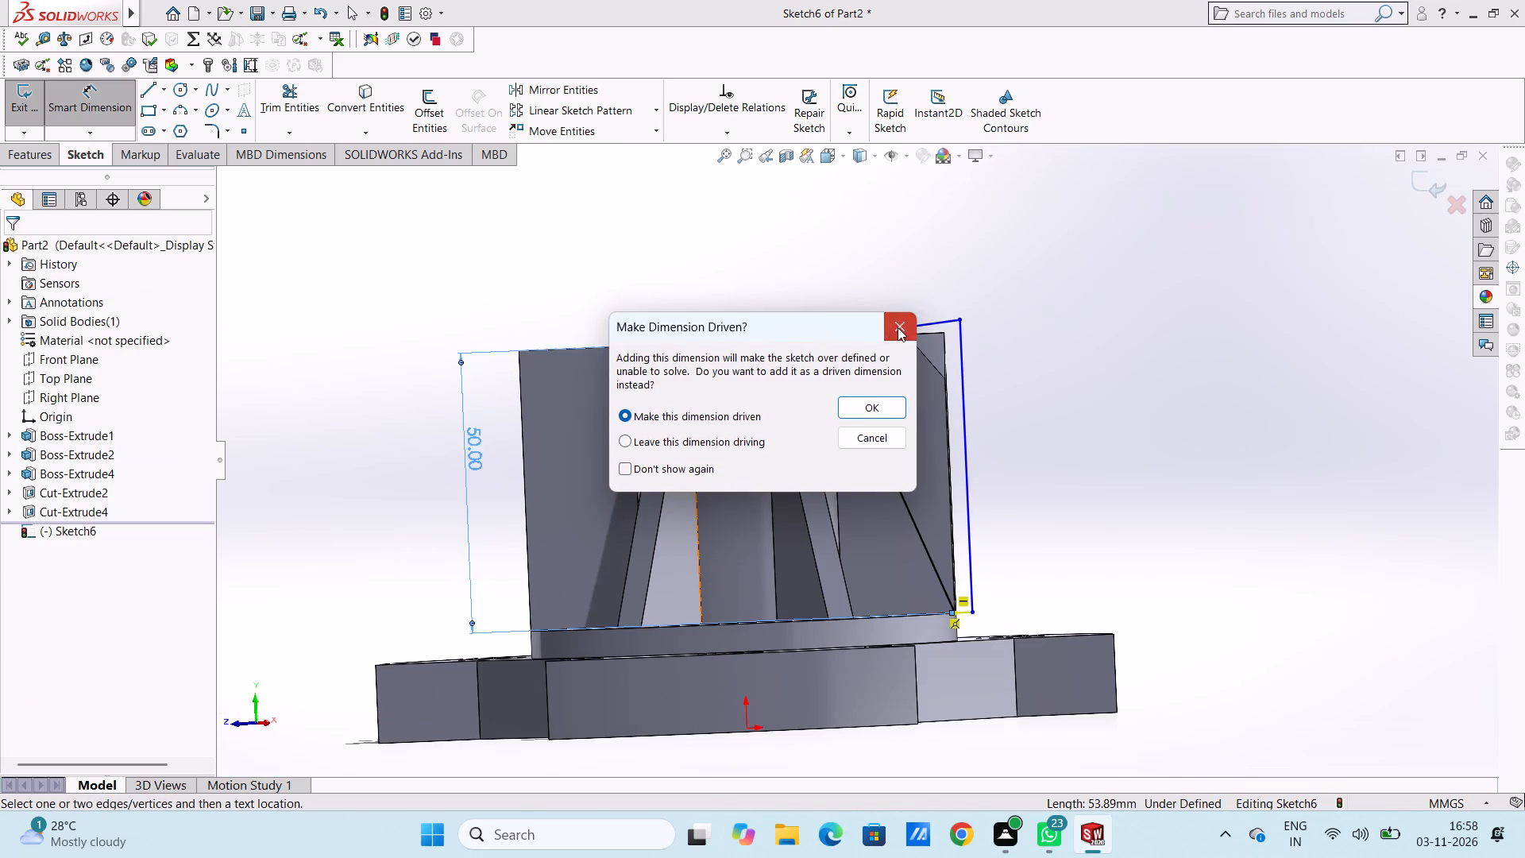
Dimension the profile's short bottom line at 3.14 mm and its outer vertical line at 52.20 mm, keeping the drawn sizes.
click(963, 612)
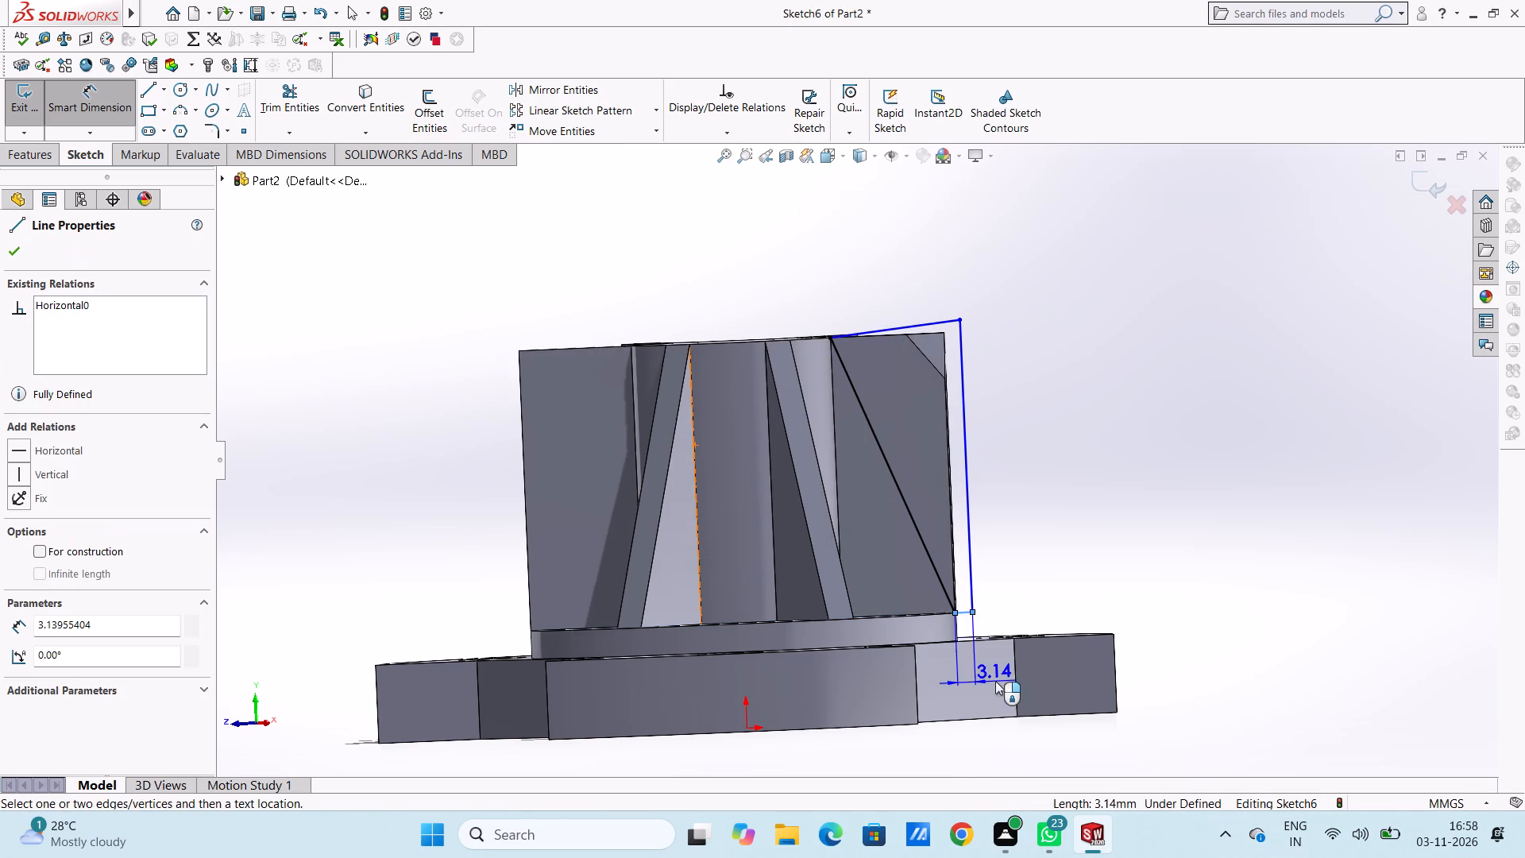
scroll(995, 681, up, 3)
click(999, 703)
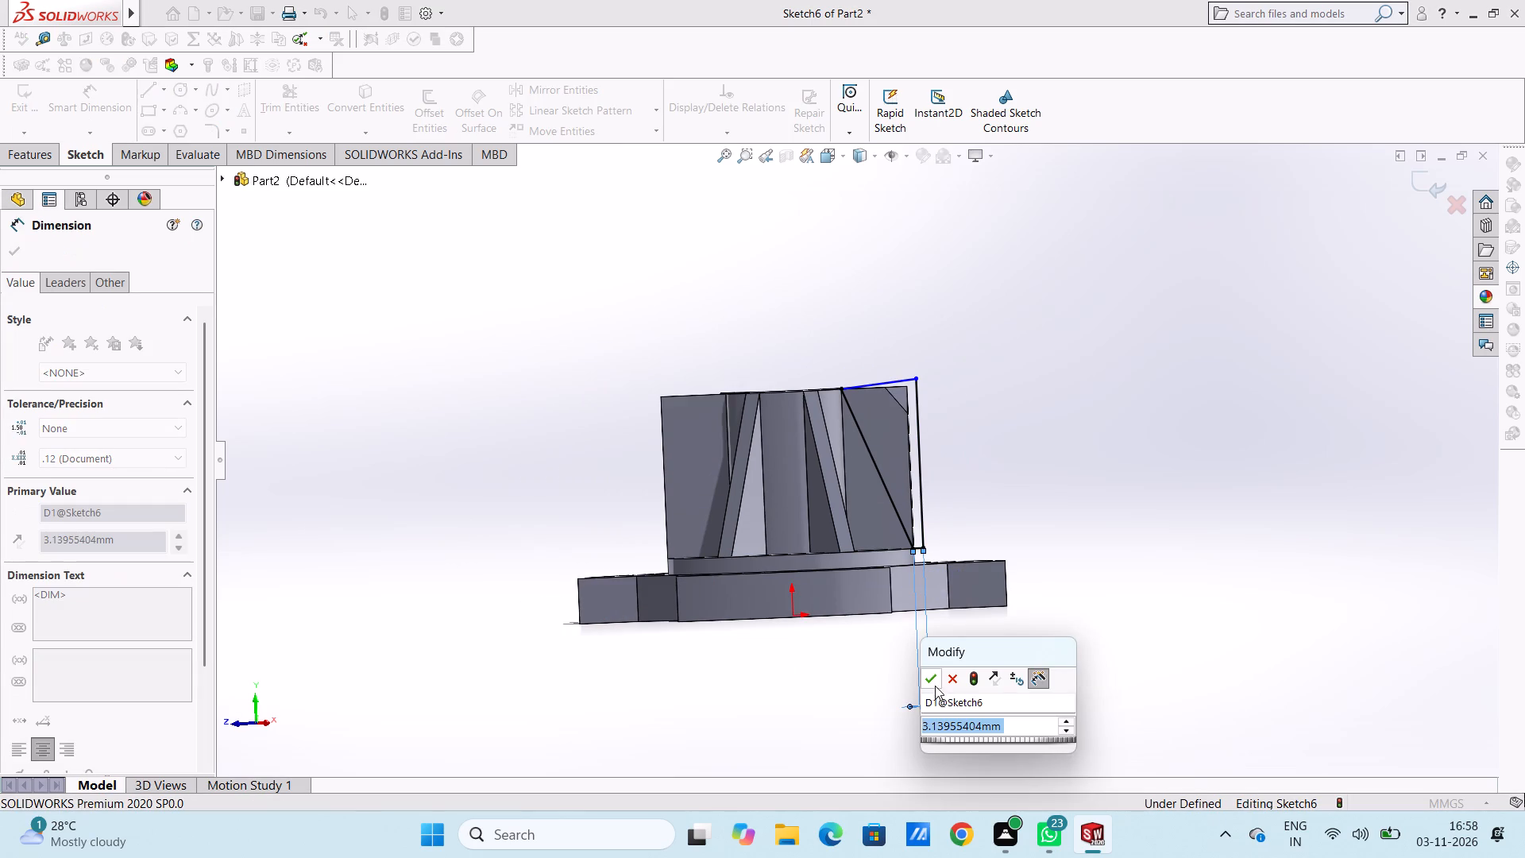
click(932, 682)
click(825, 710)
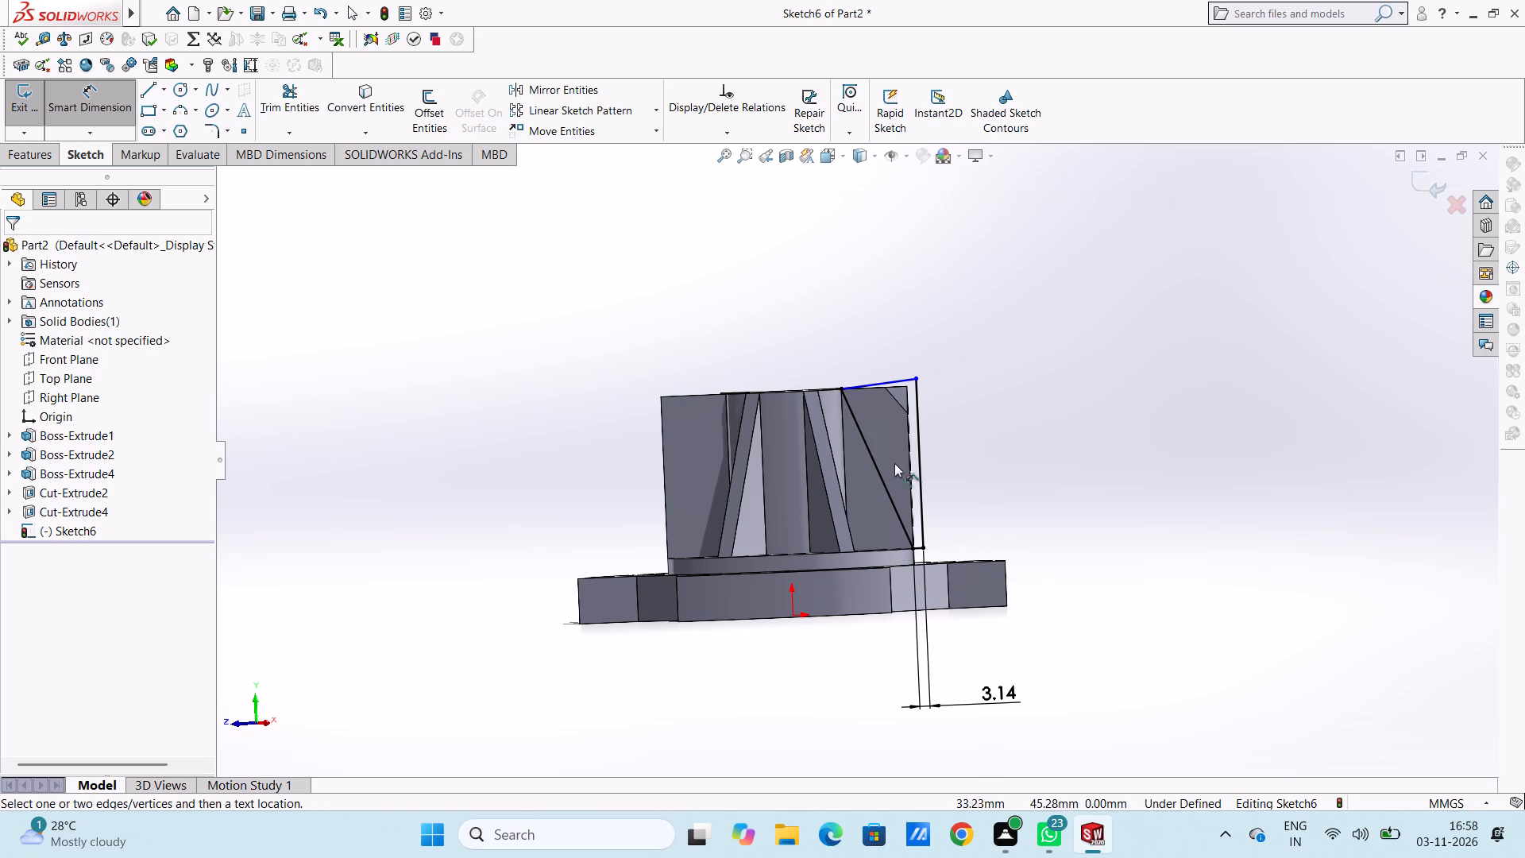
click(921, 461)
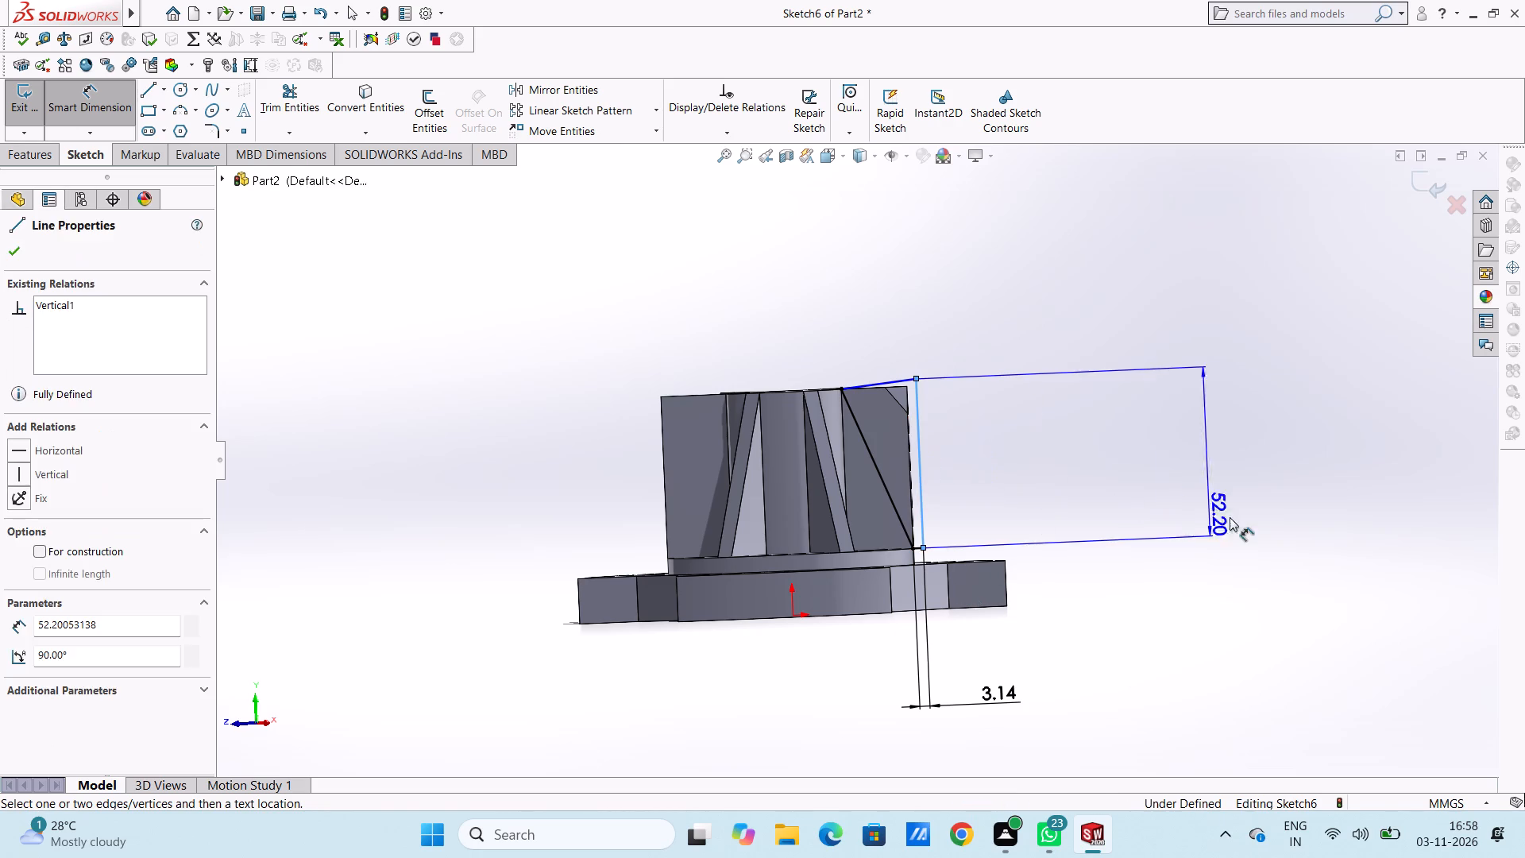
click(1230, 517)
click(1160, 497)
click(1128, 476)
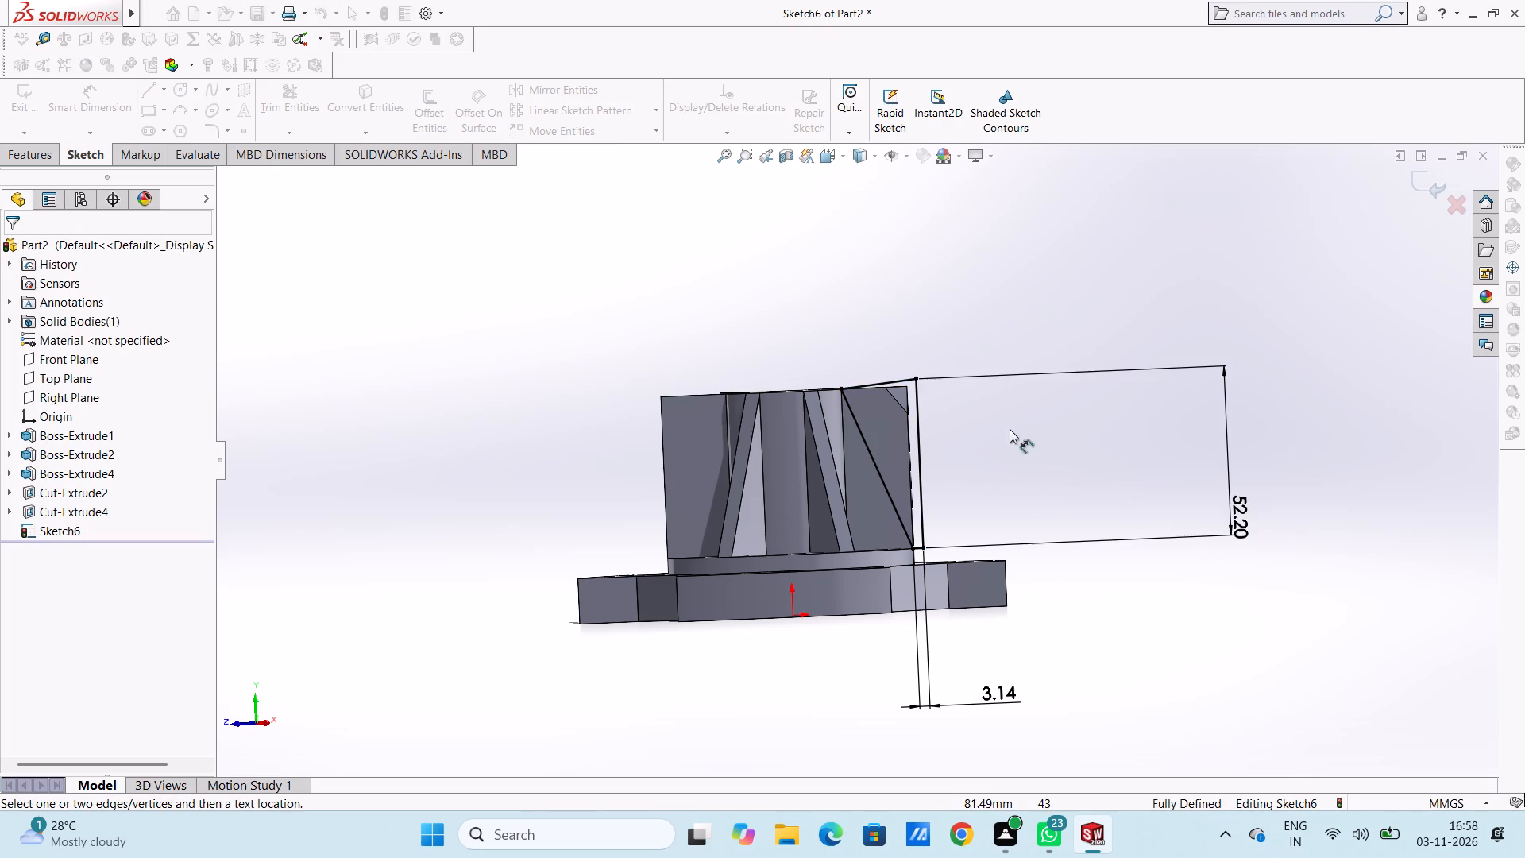
Make a blind extruded cut 50 mm deep from the closed profile to taper this arm.
middle_drag(994, 322, 979, 377)
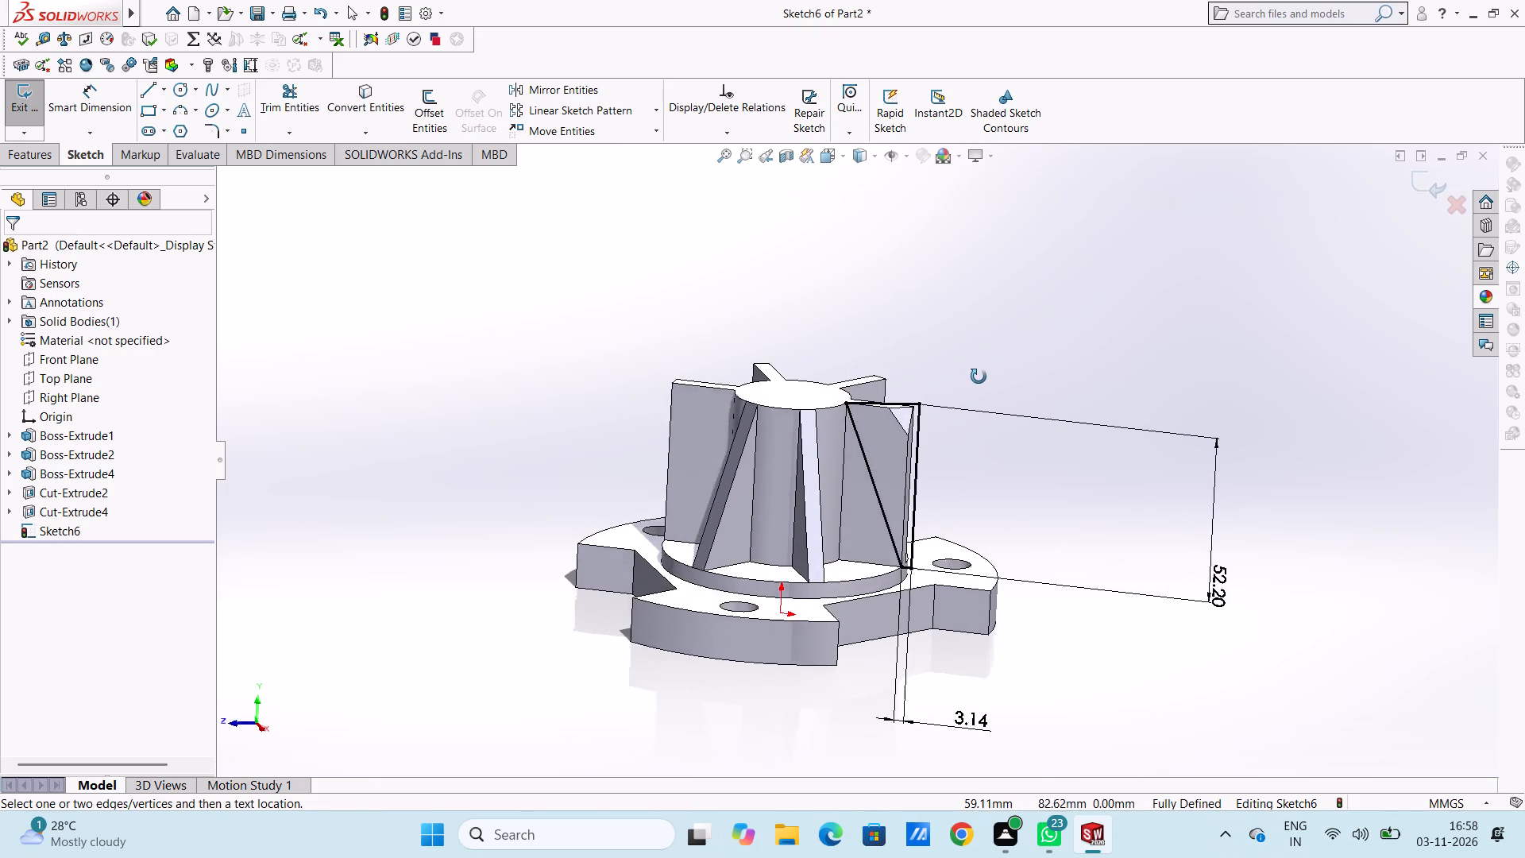
middle_drag(979, 377, 987, 382)
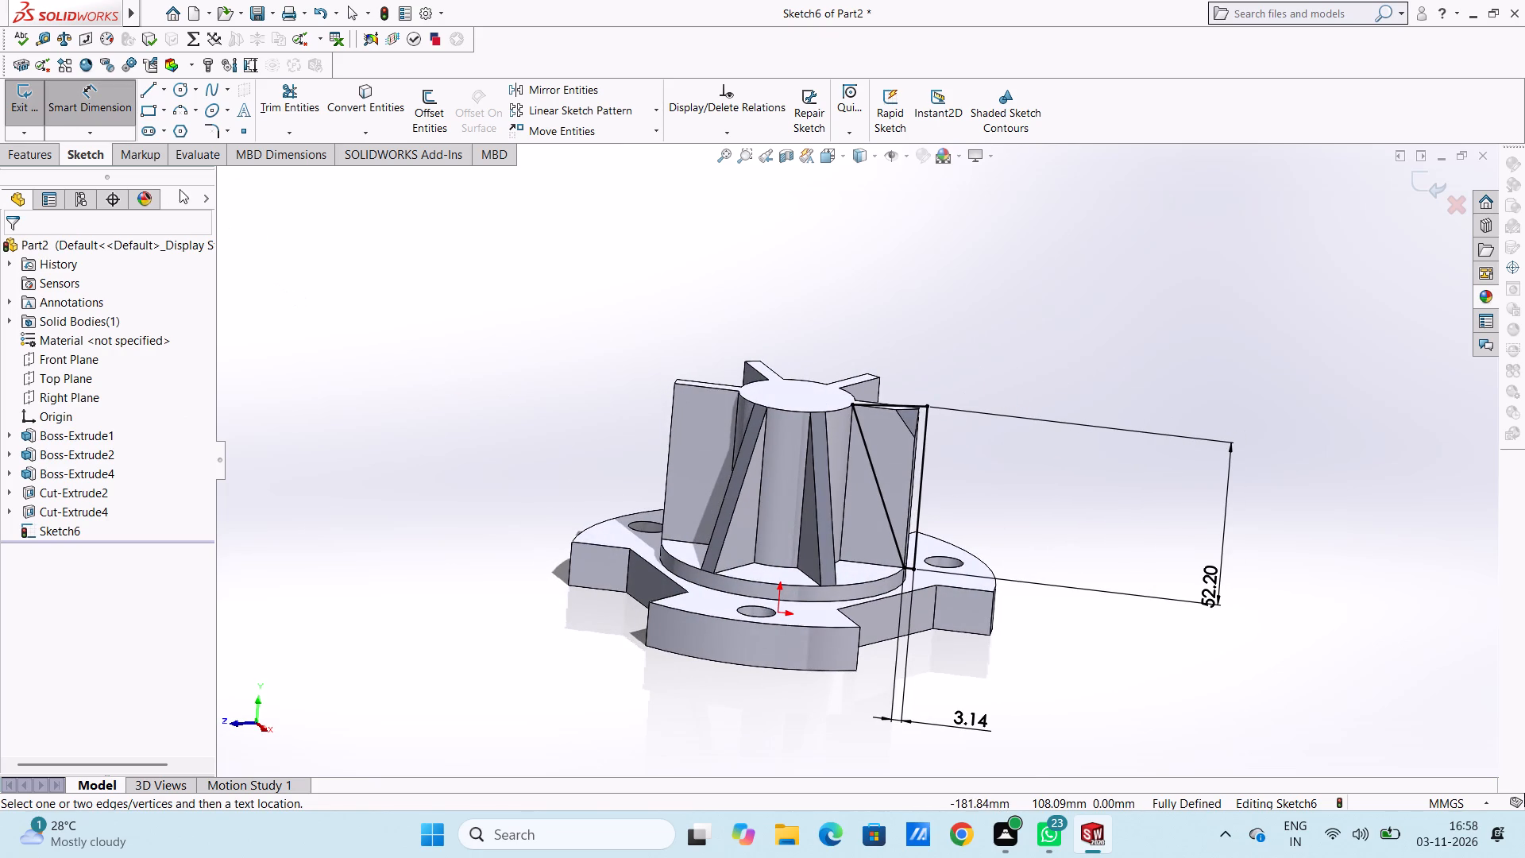
click(100, 106)
click(25, 161)
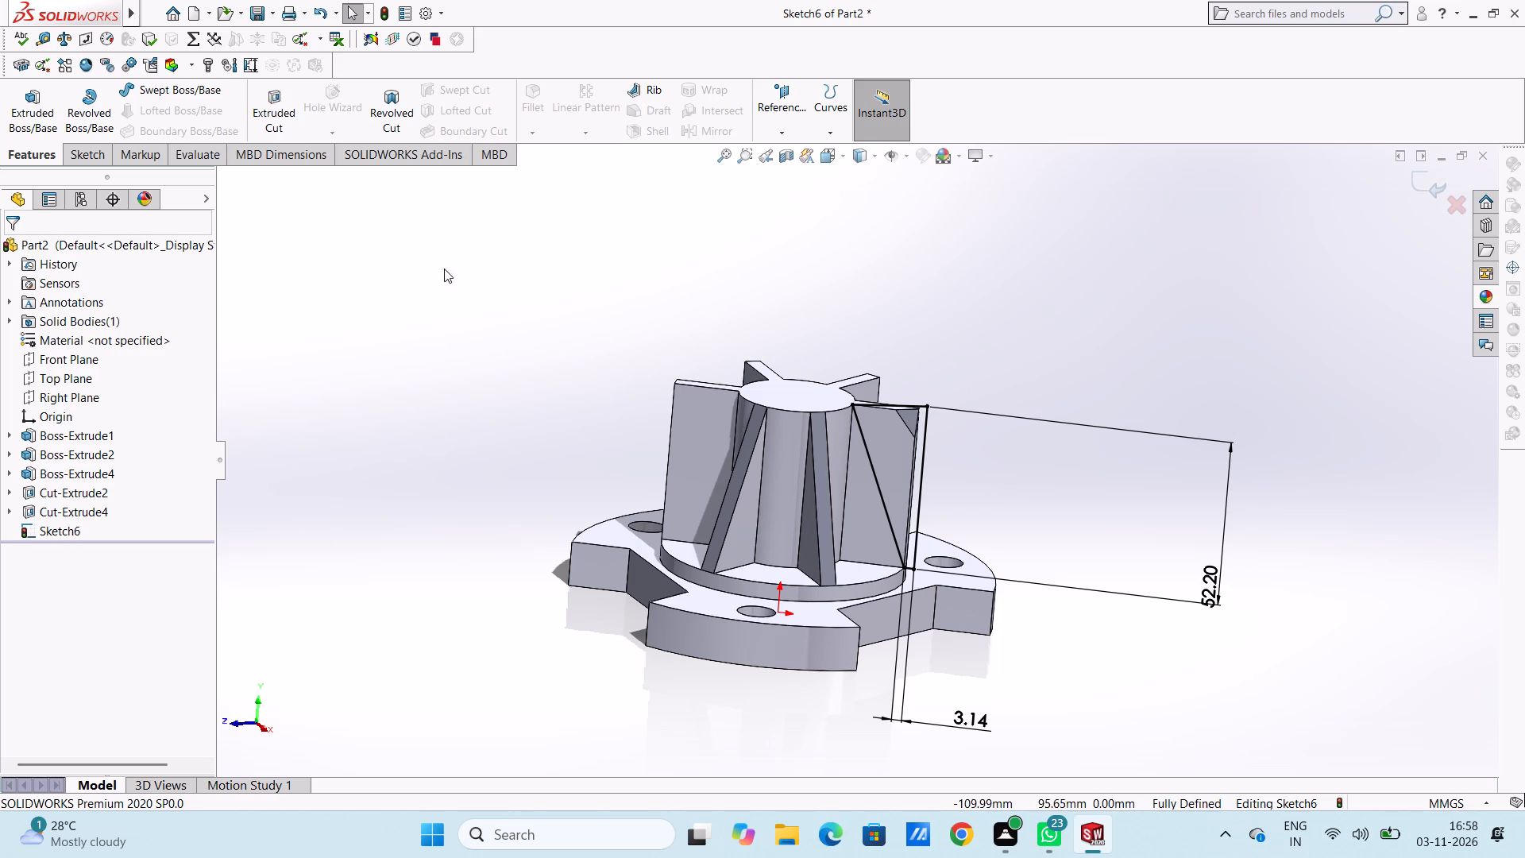
click(280, 106)
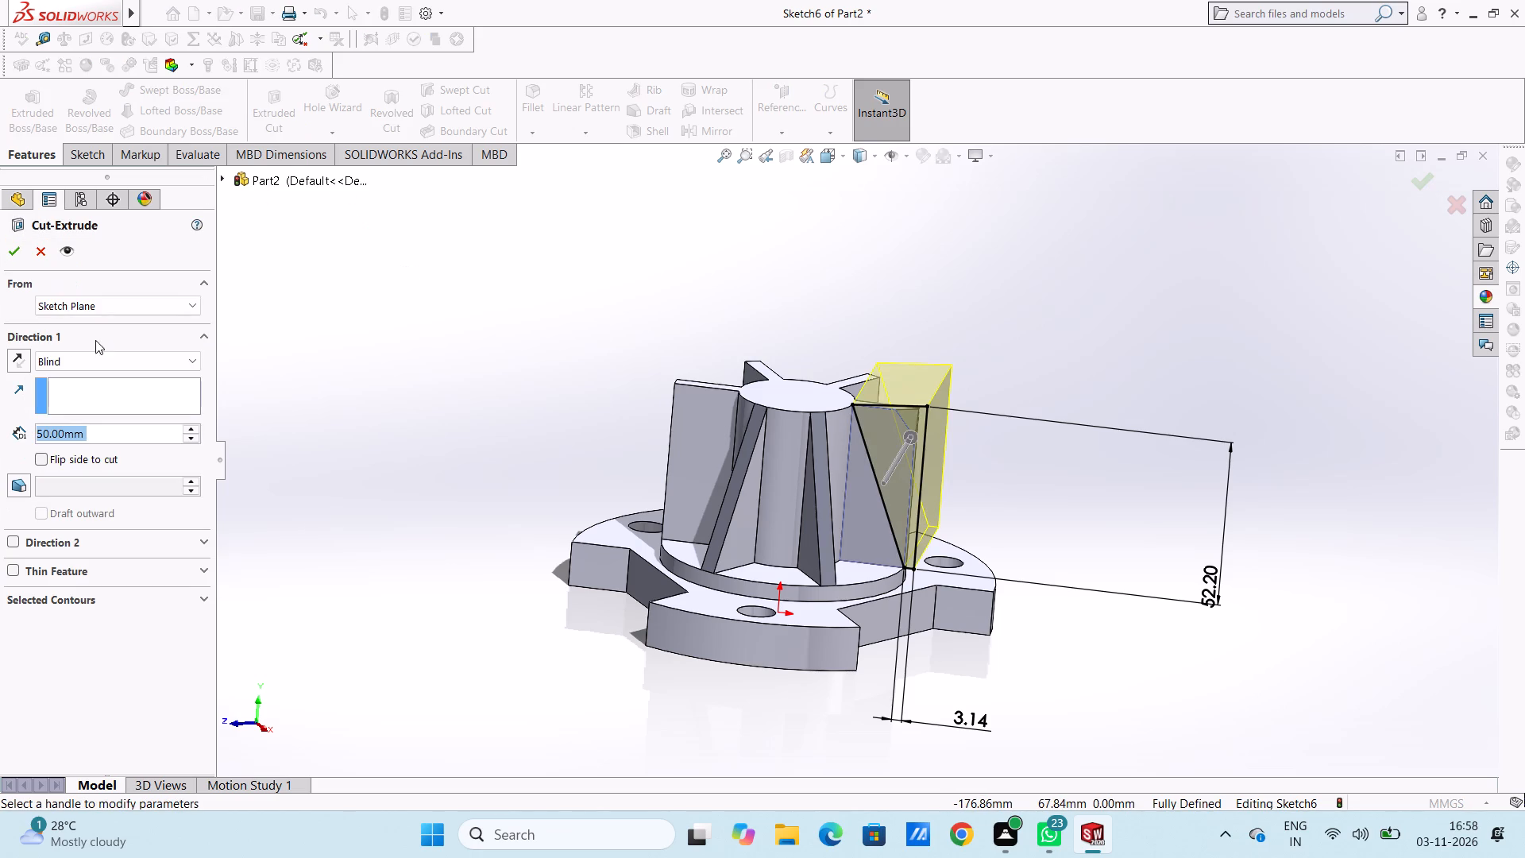
click(11, 256)
click(423, 329)
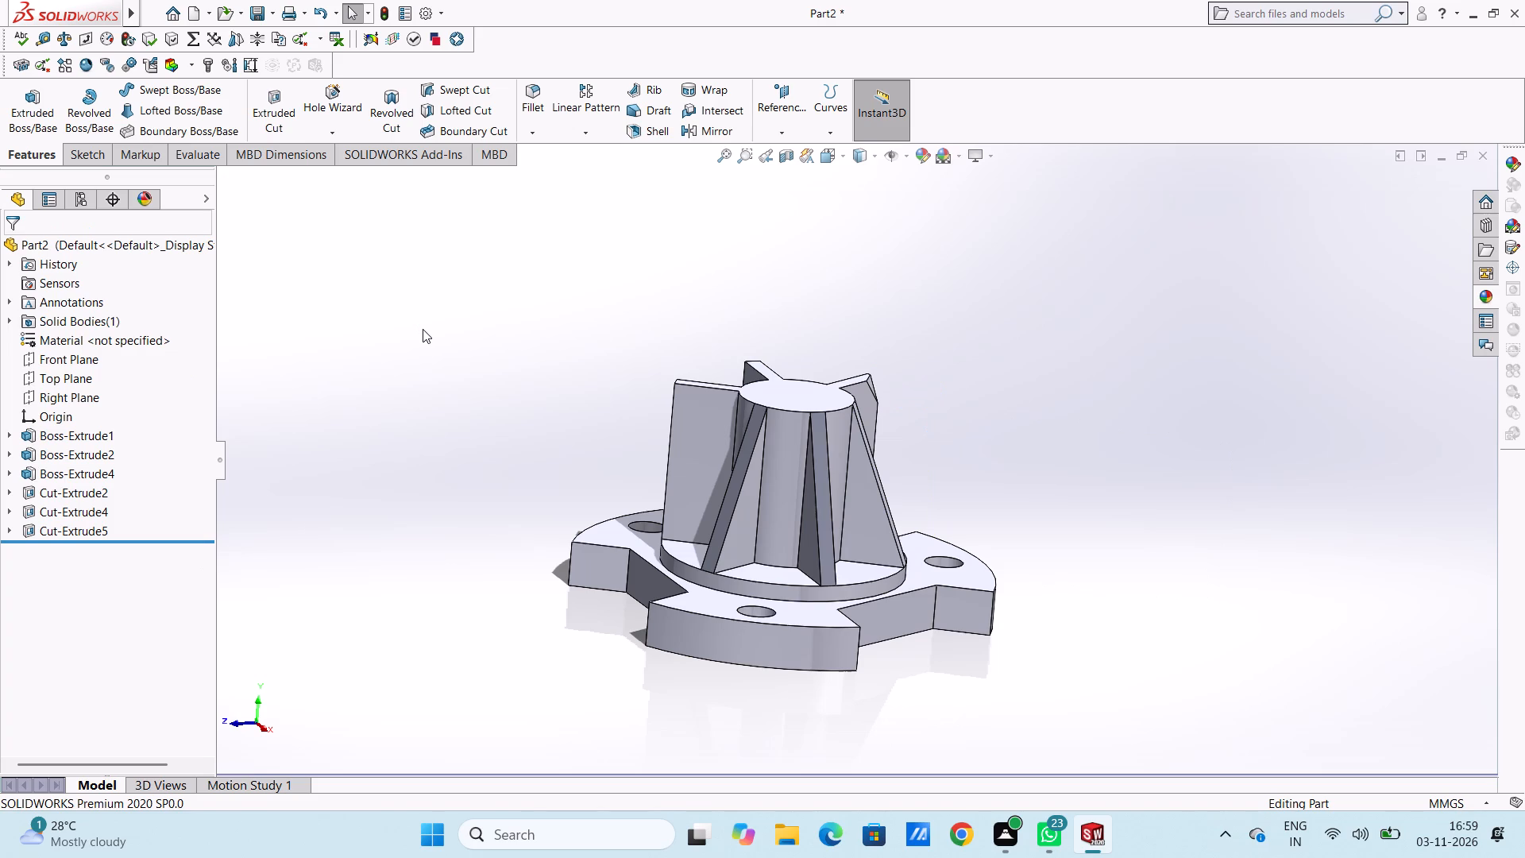
Start a new sketch on the flat side face of another arm that still has its full width.
middle_drag(453, 438, 384, 393)
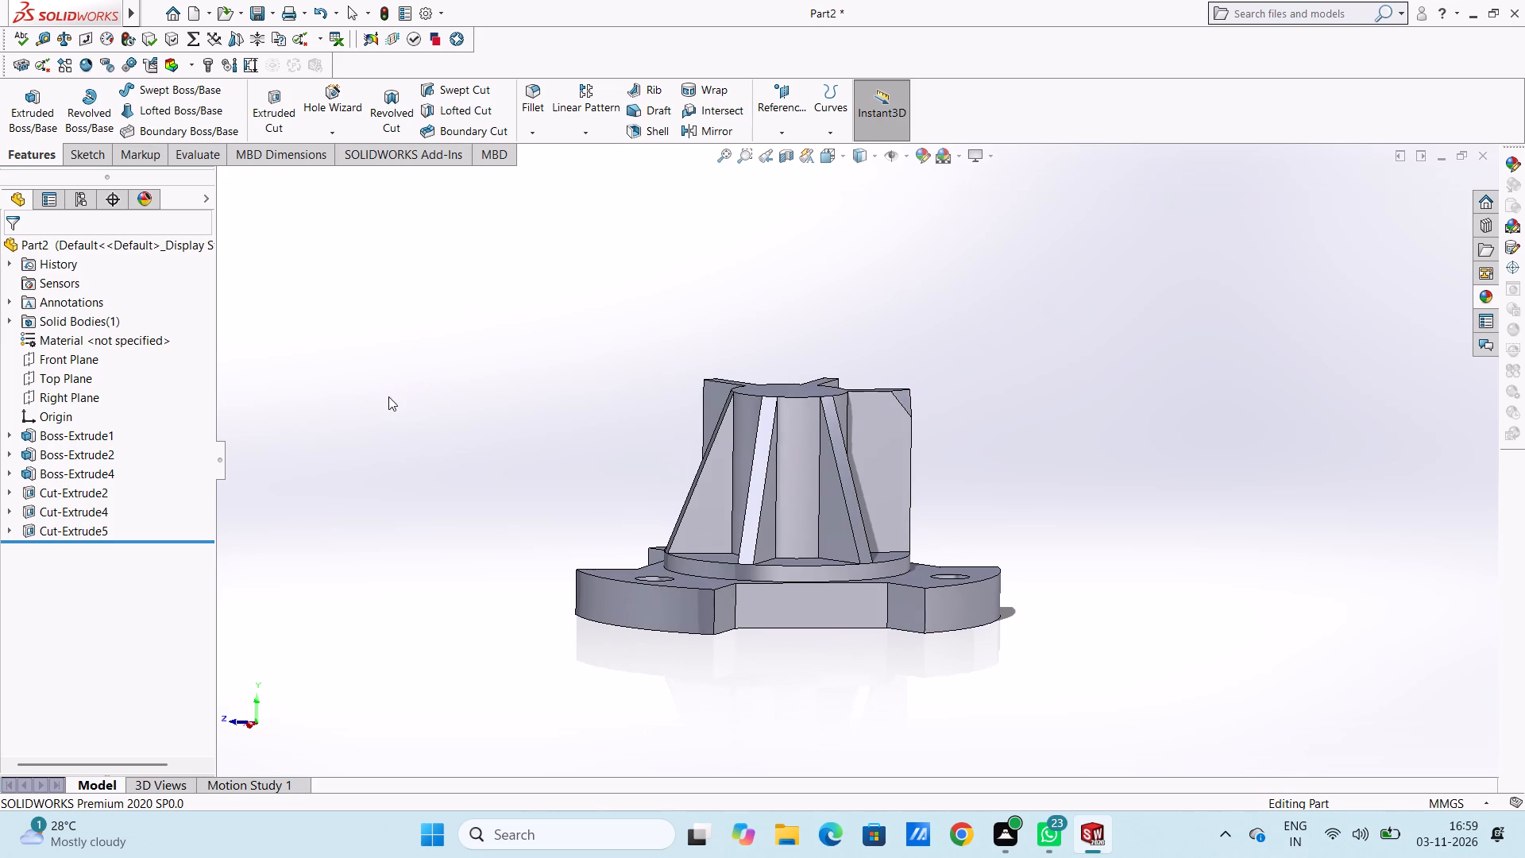
middle_drag(564, 436, 569, 426)
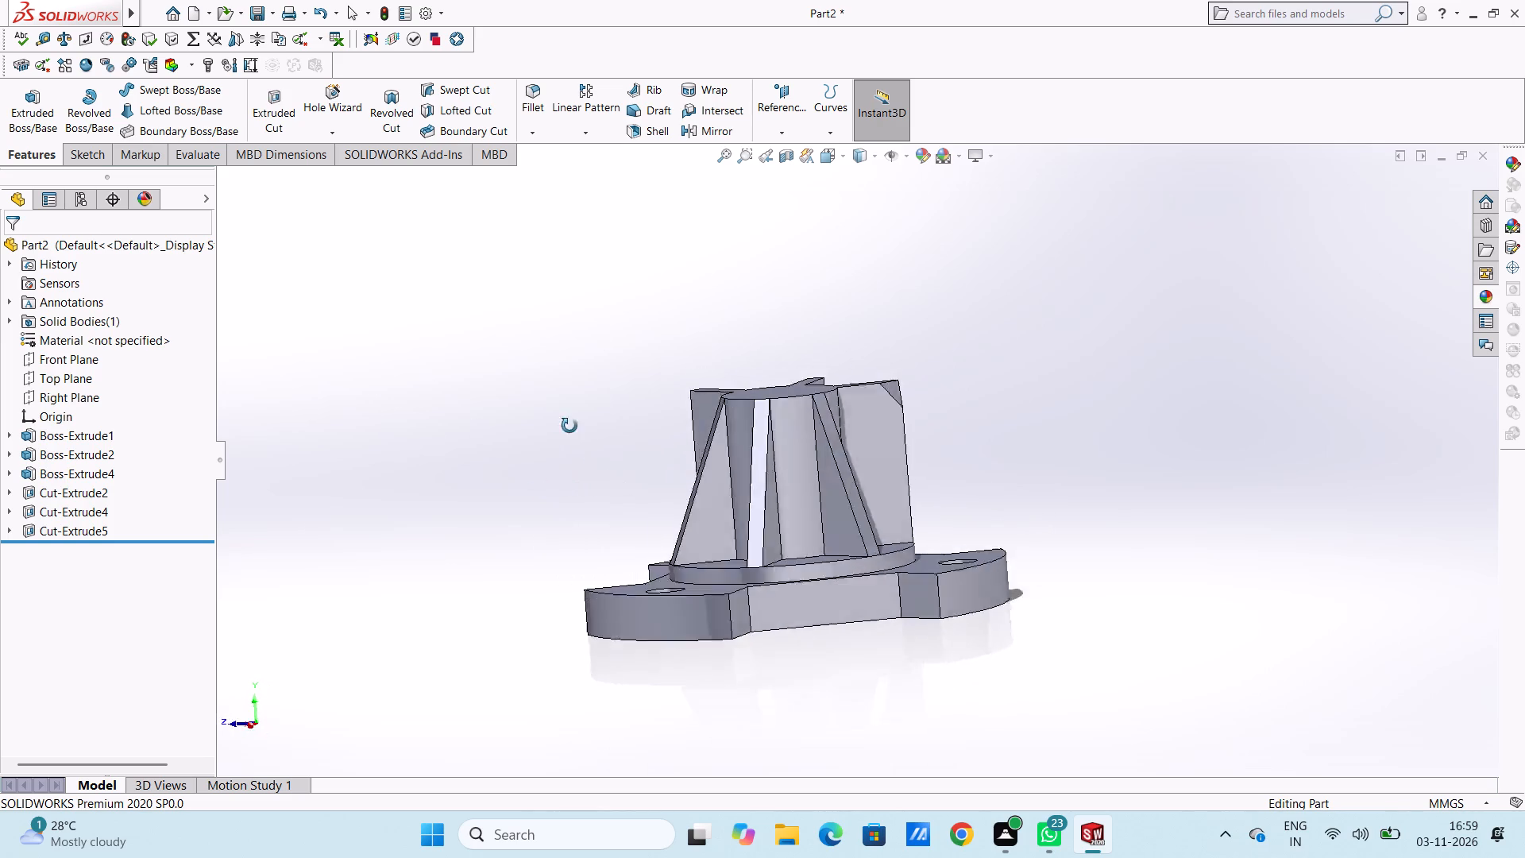
middle_drag(569, 426, 512, 412)
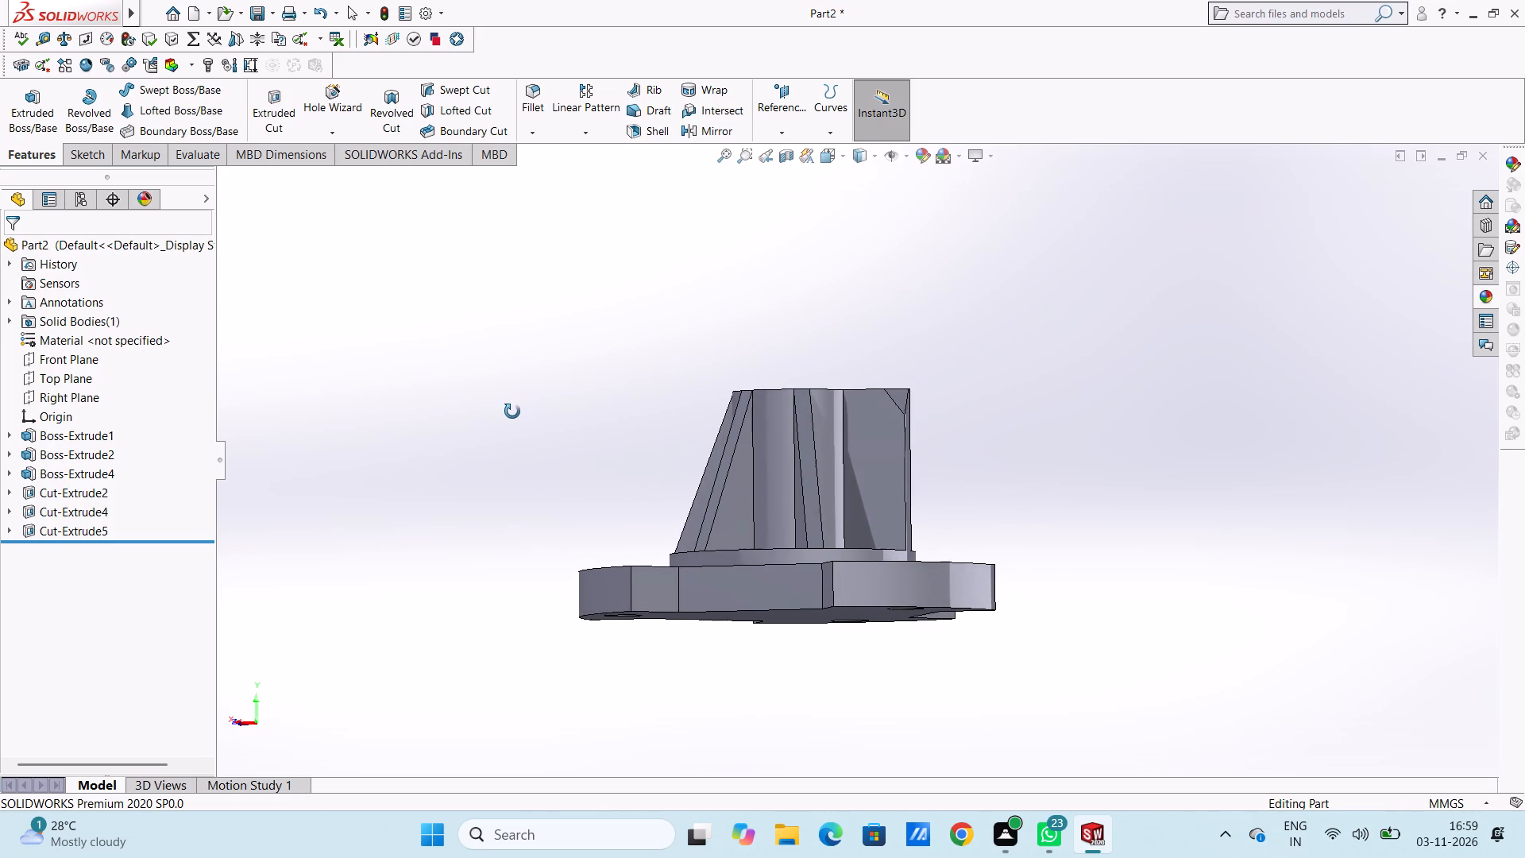
middle_drag(512, 412, 513, 413)
scroll(803, 446, down, 1)
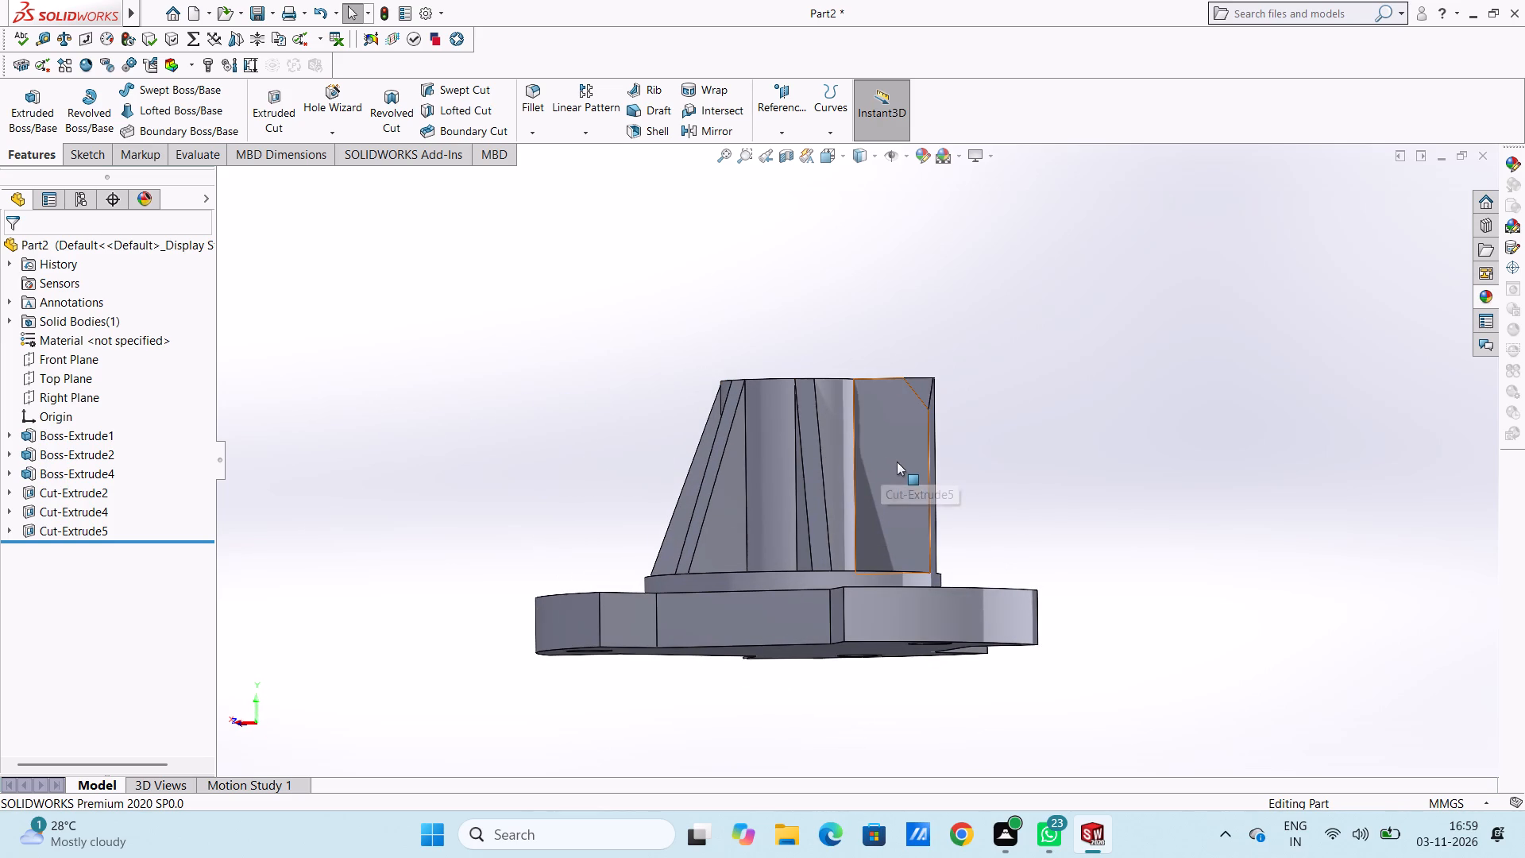
click(898, 462)
click(969, 416)
click(983, 451)
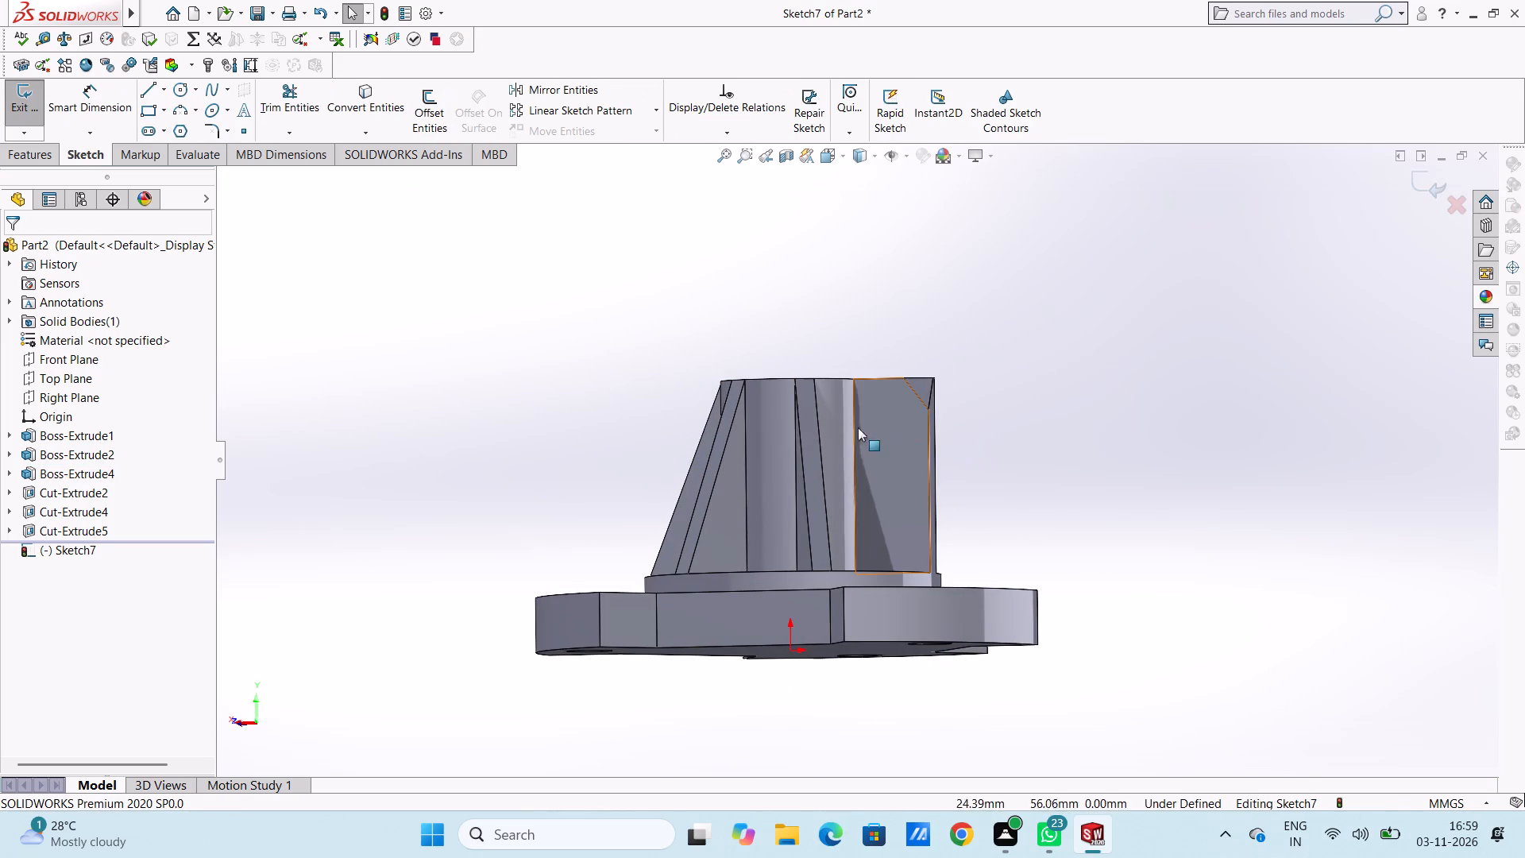
Sketch a closed four-line profile over the arm: diagonal about 53.9 mm from inner top to outer bottom corner, outer vertical about 54.4 mm, sloped top about 26 mm.
click(141, 97)
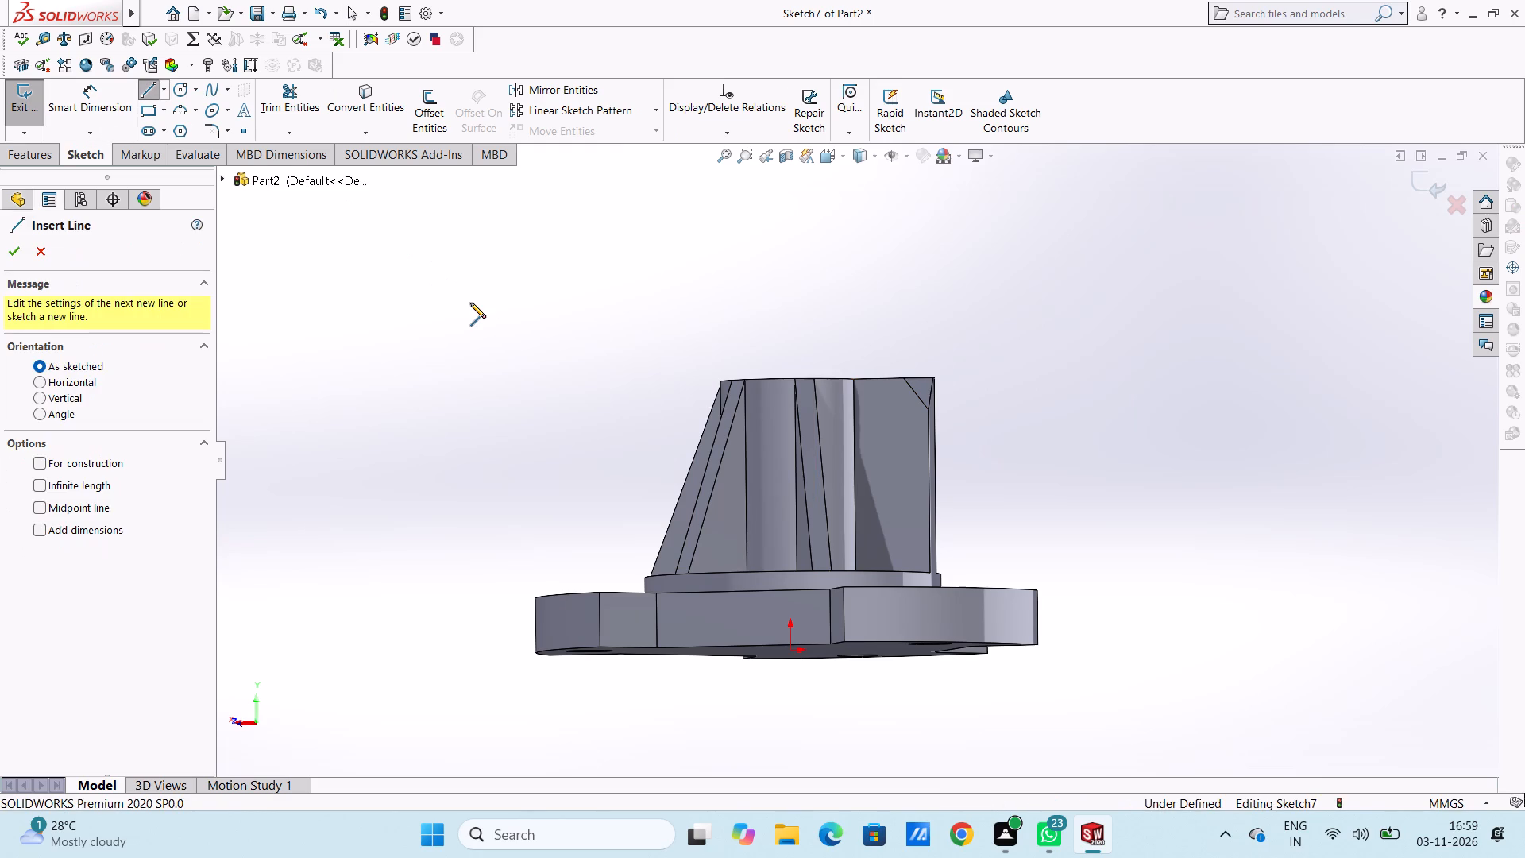
click(855, 381)
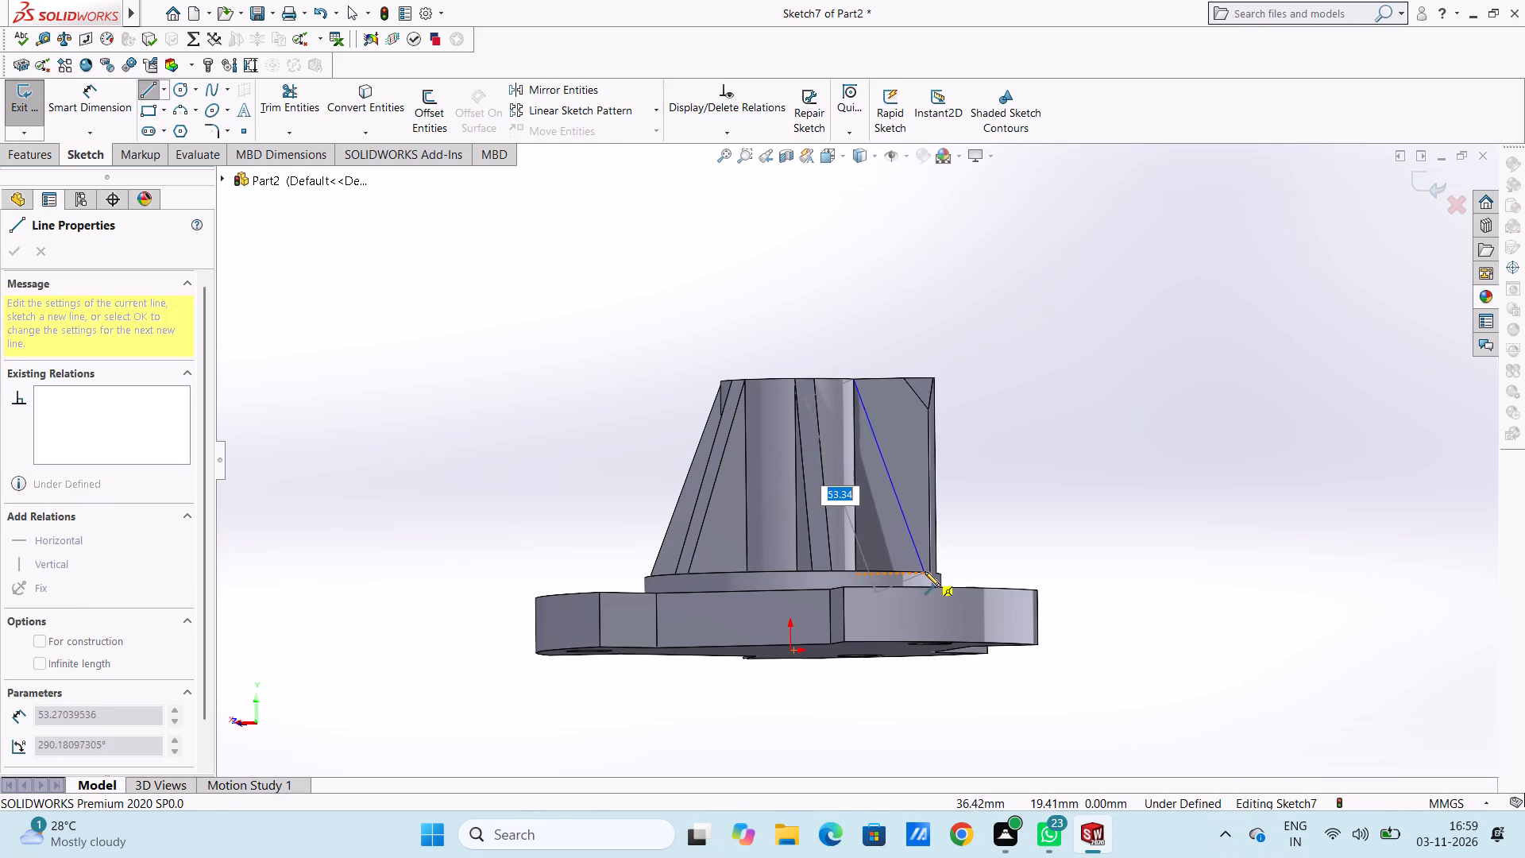
click(929, 574)
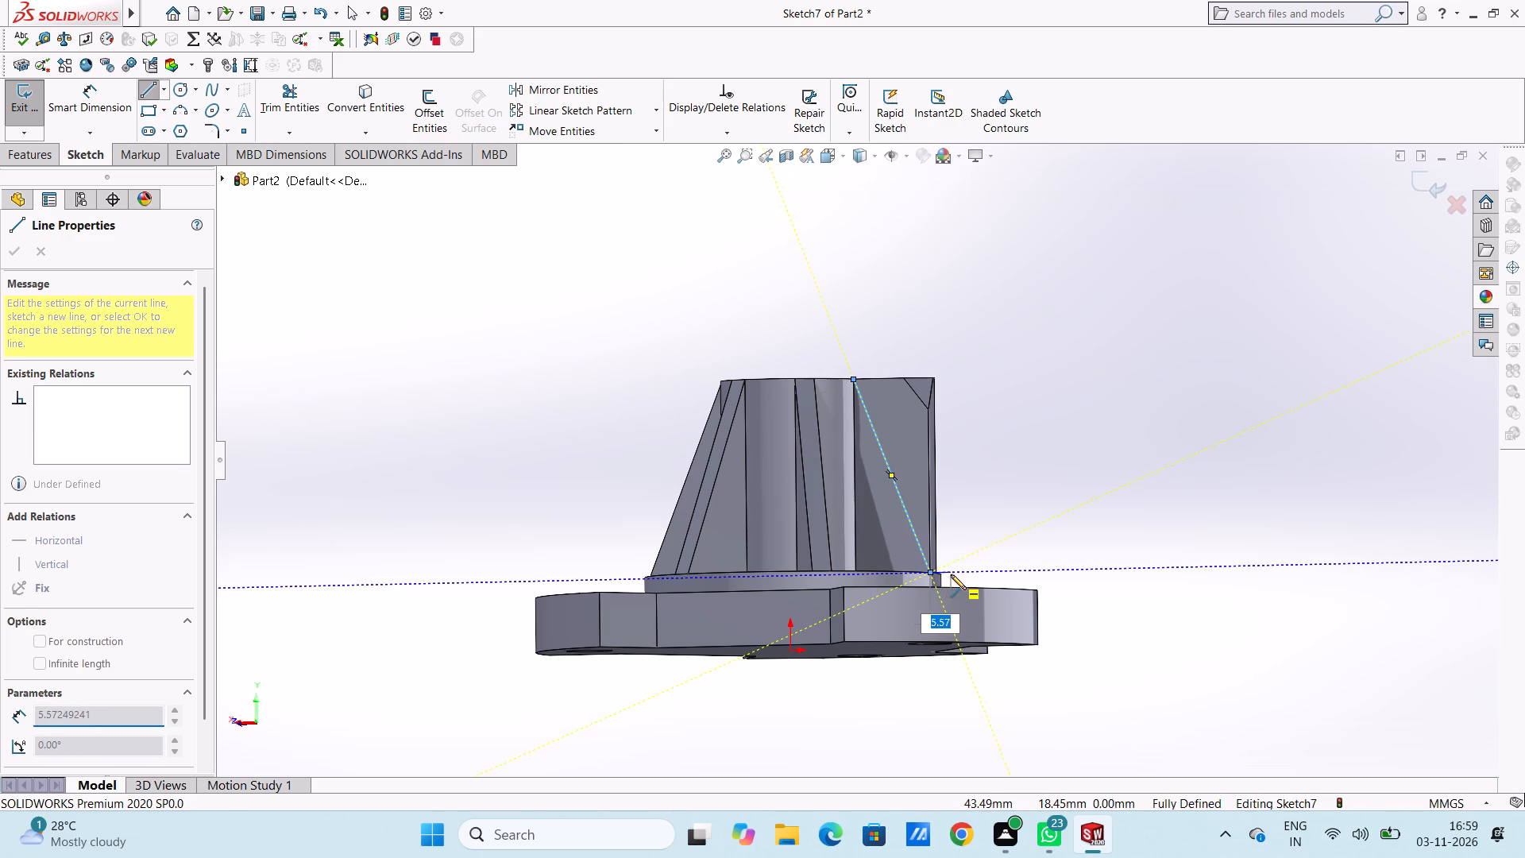
click(951, 574)
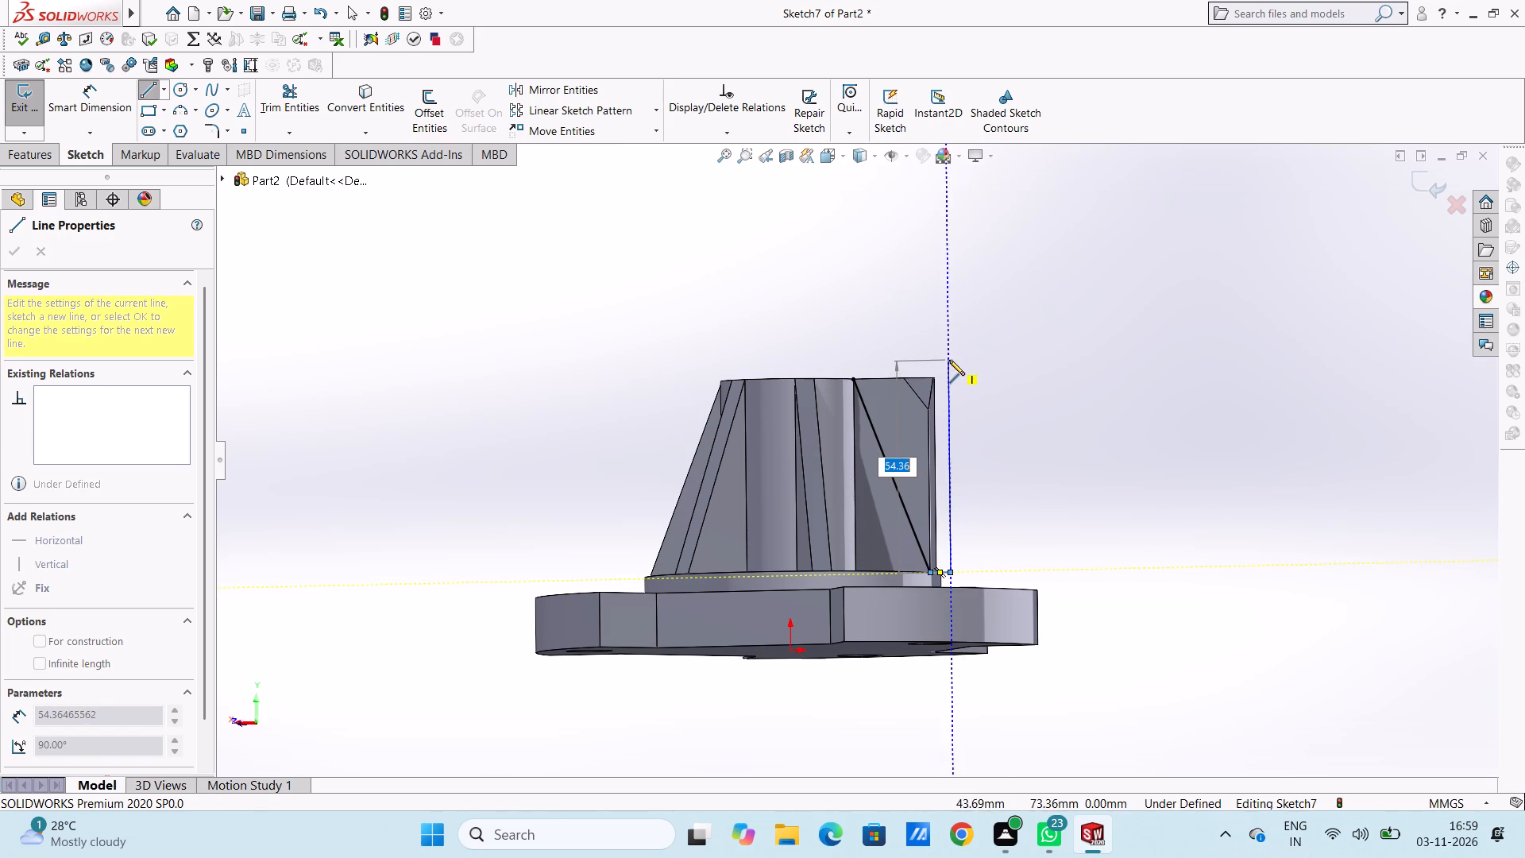
click(949, 360)
click(854, 376)
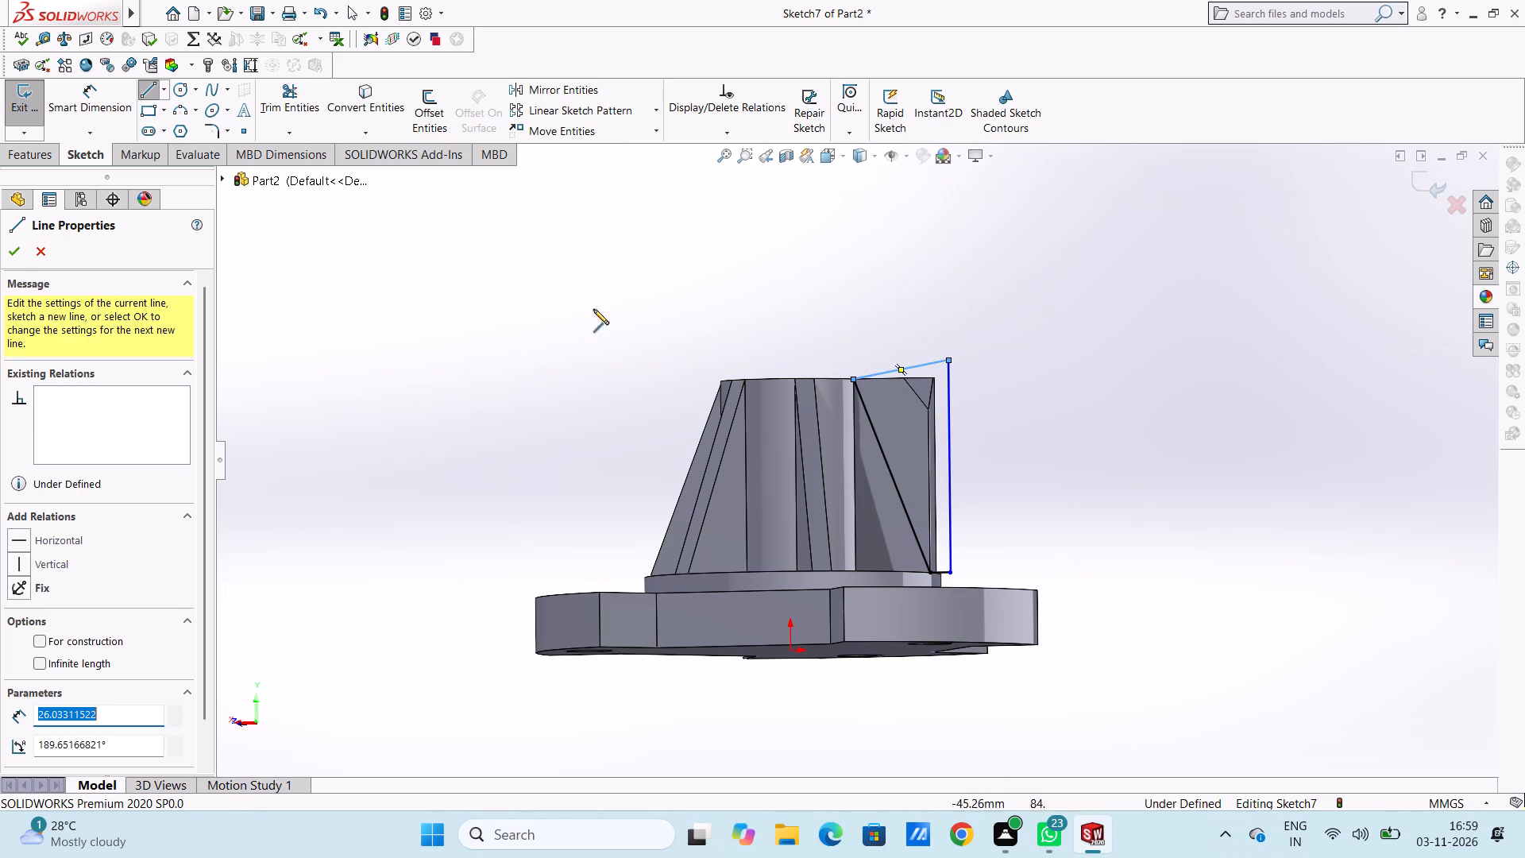
right_click(554, 296)
click(557, 303)
click(551, 328)
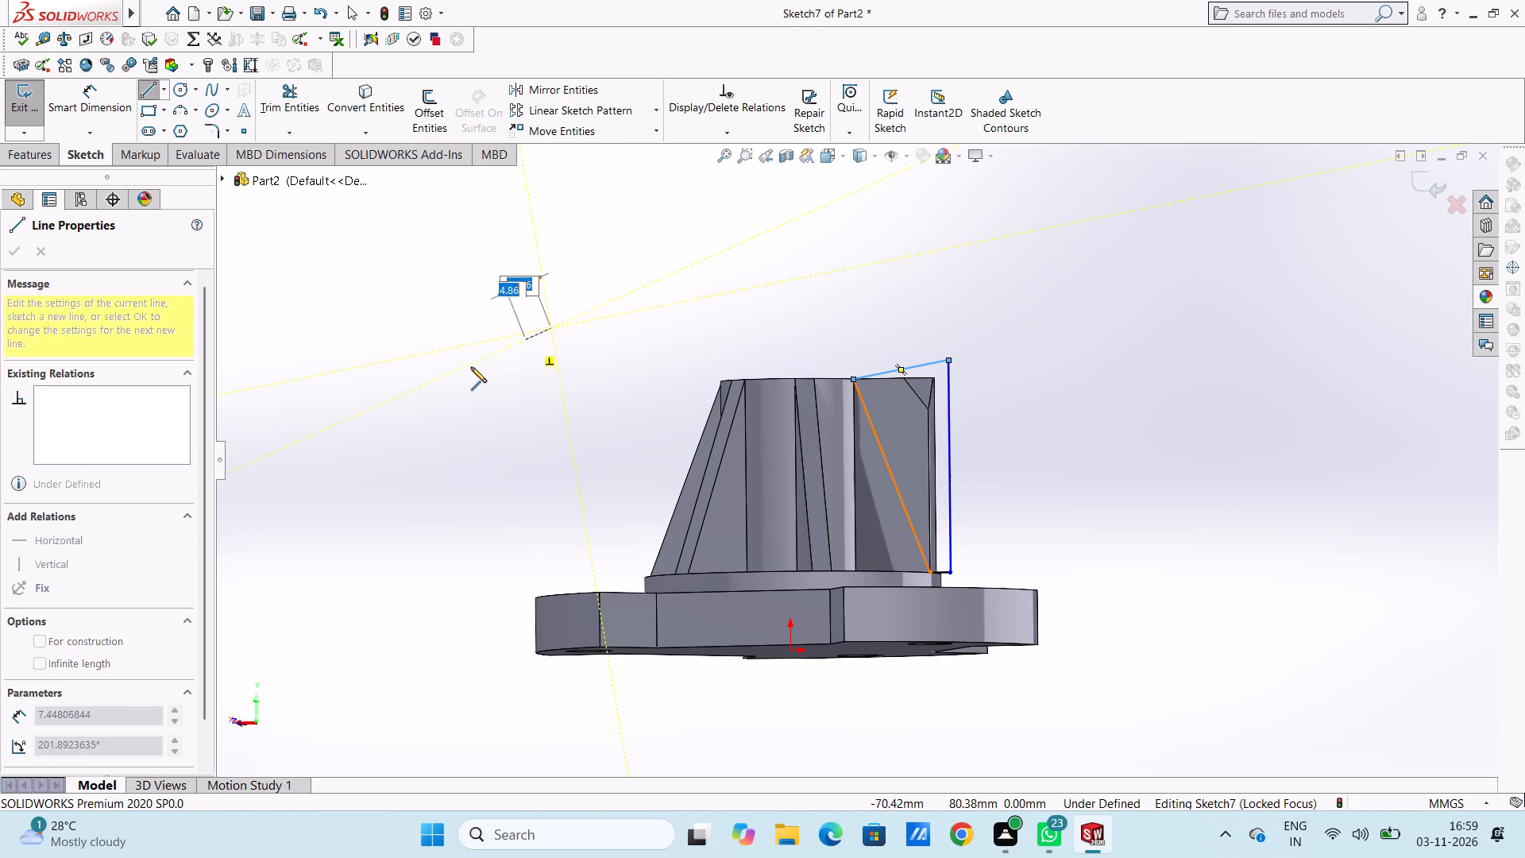
right_click(465, 369)
double_click(488, 381)
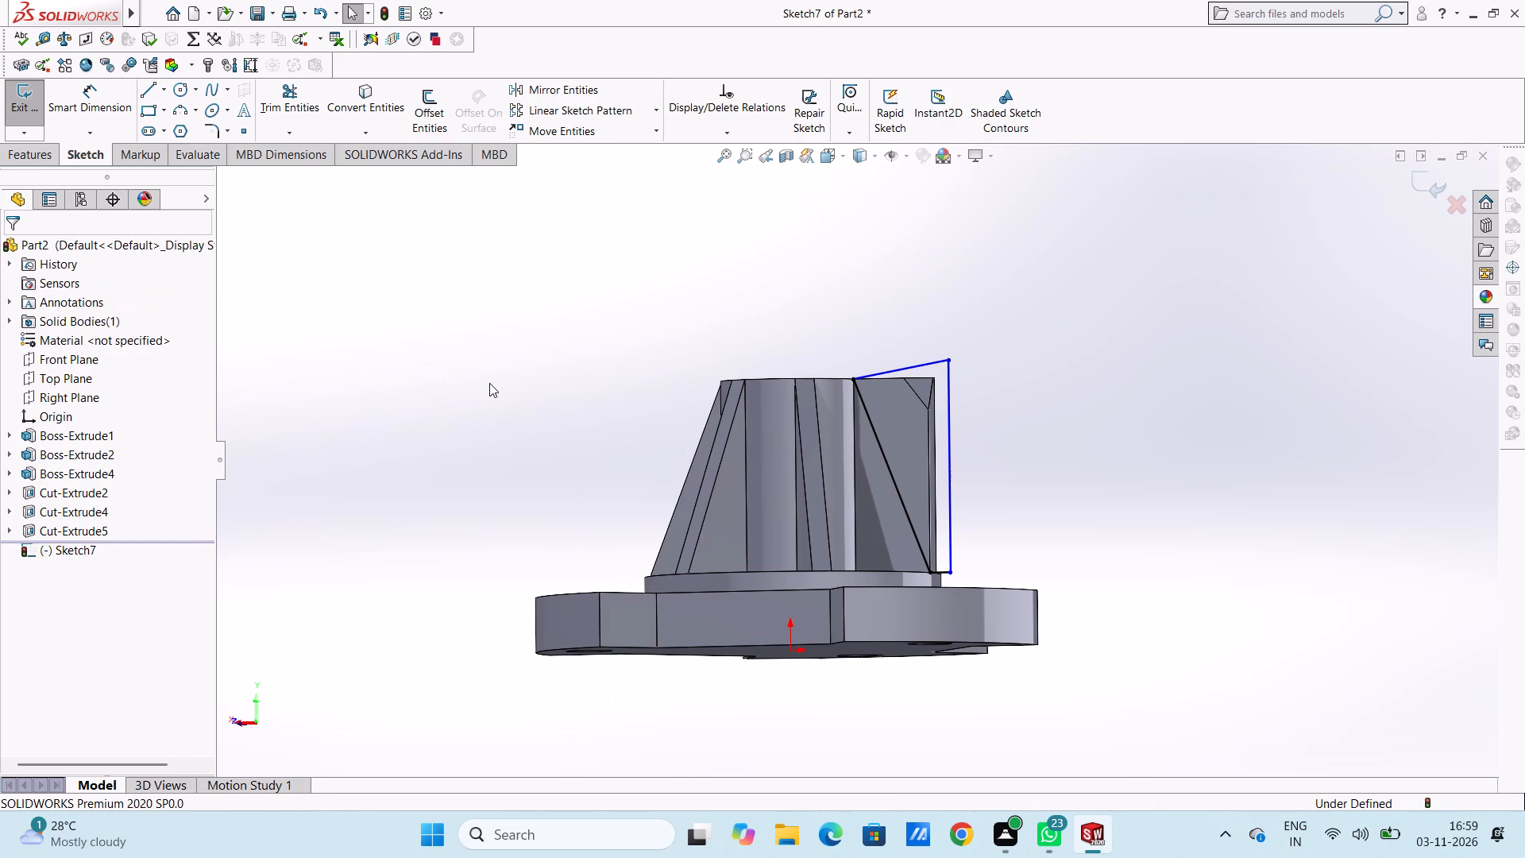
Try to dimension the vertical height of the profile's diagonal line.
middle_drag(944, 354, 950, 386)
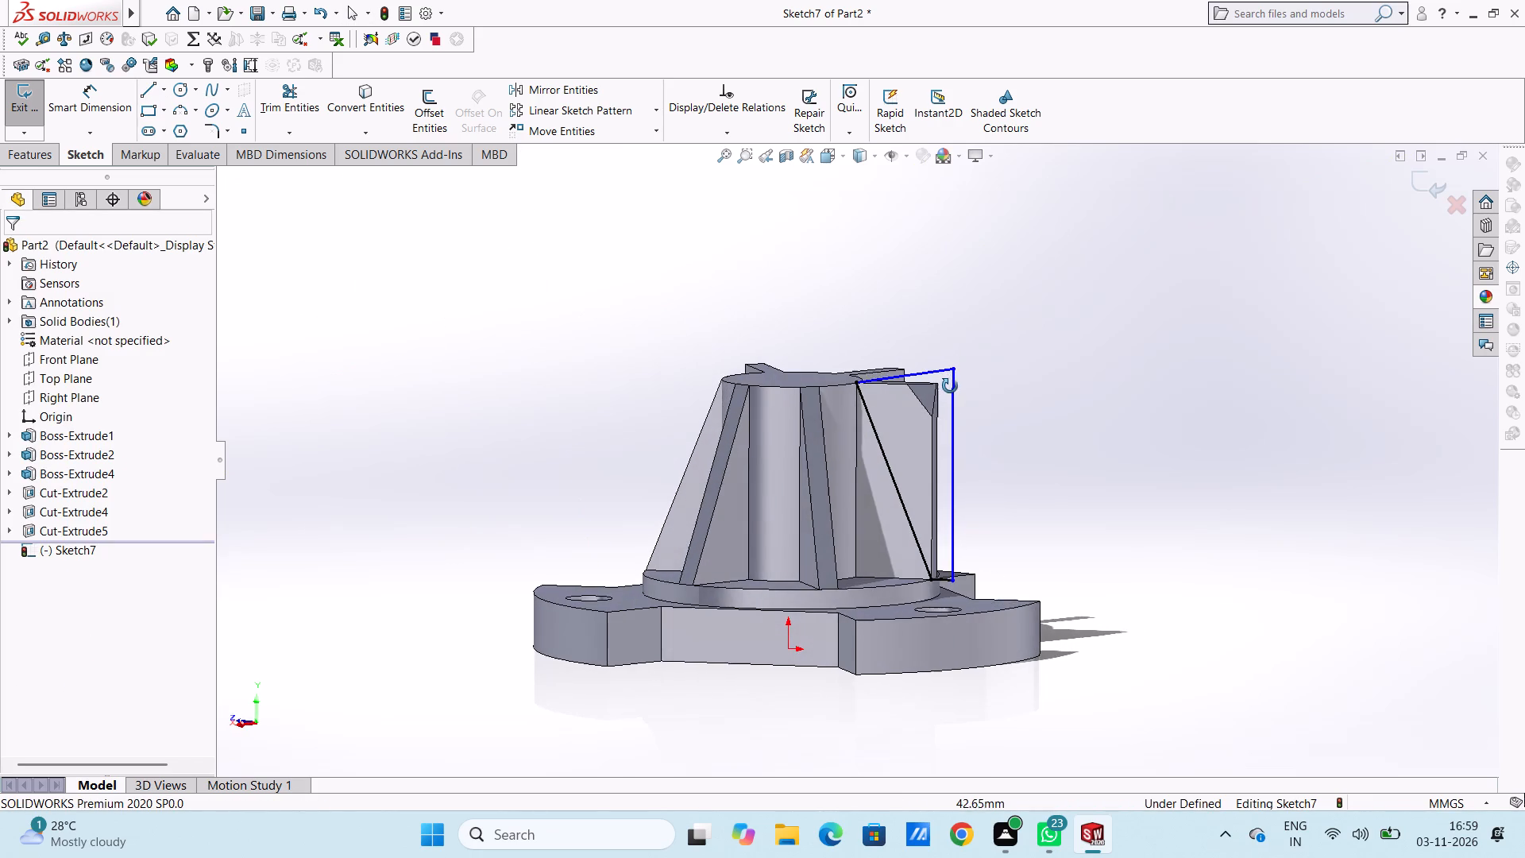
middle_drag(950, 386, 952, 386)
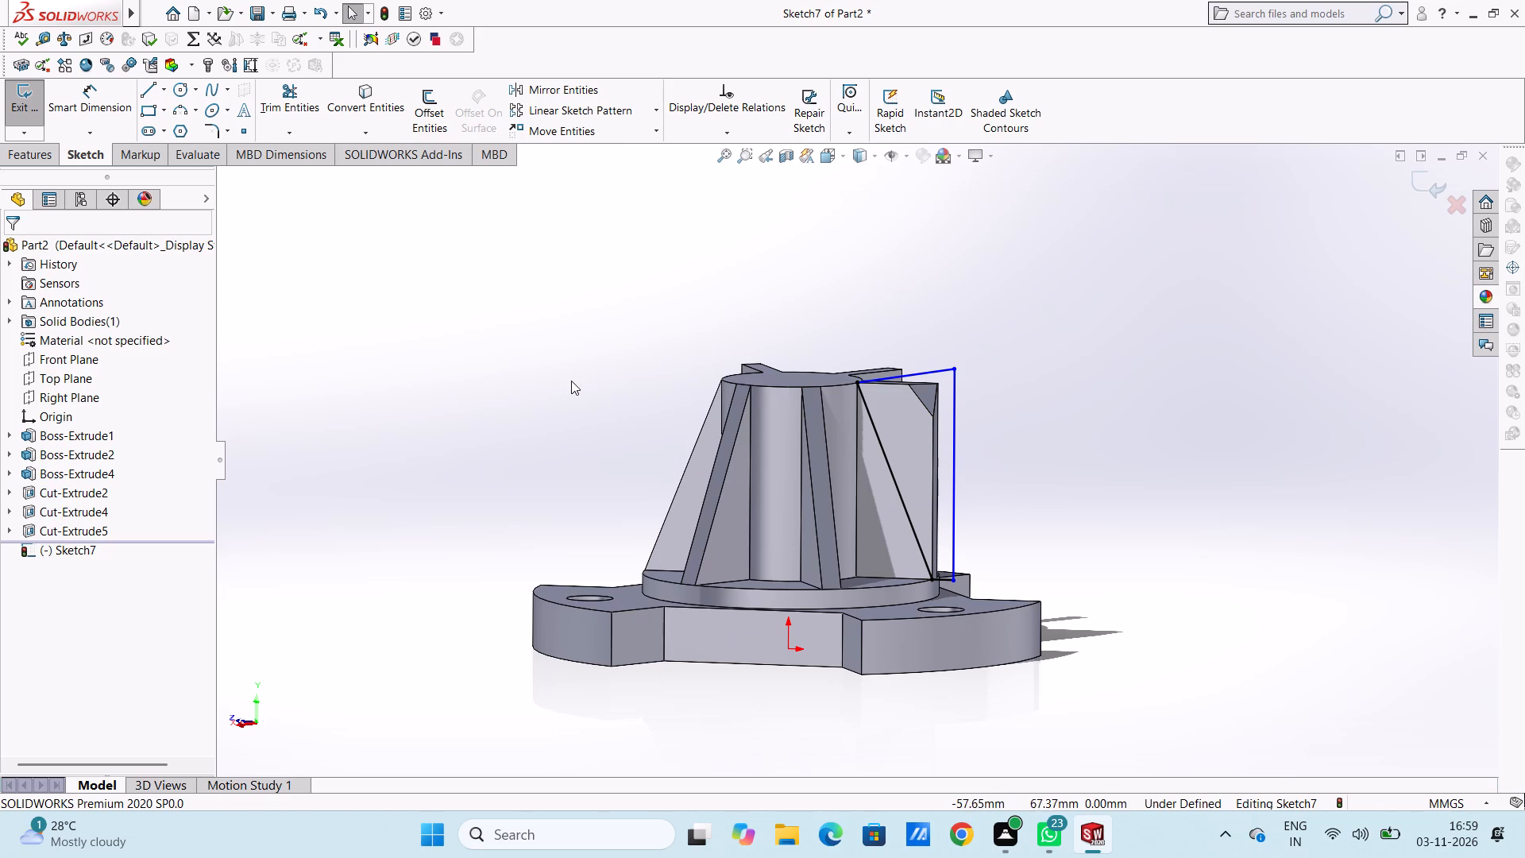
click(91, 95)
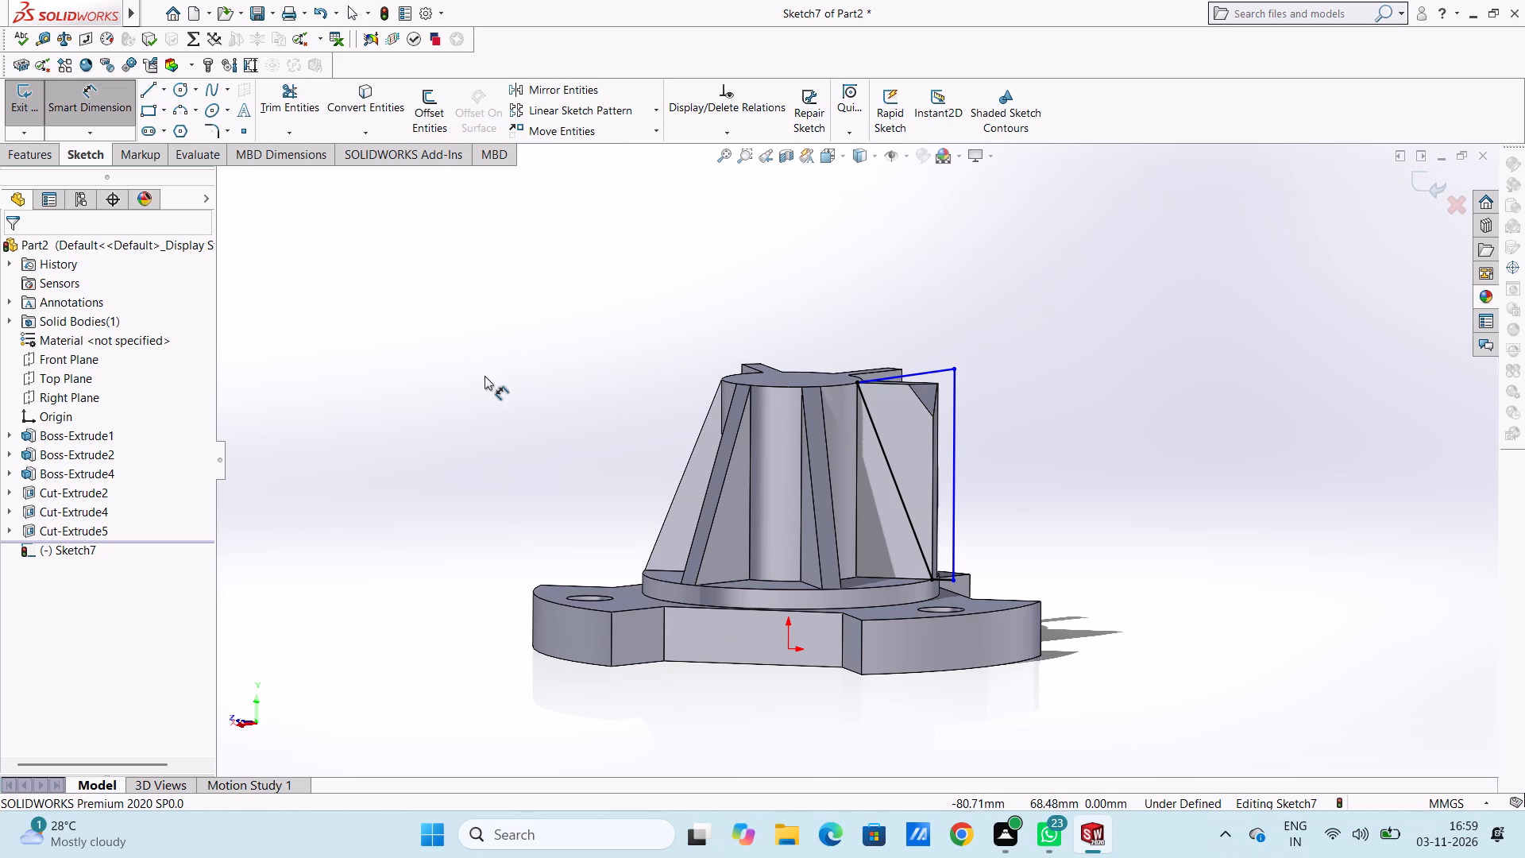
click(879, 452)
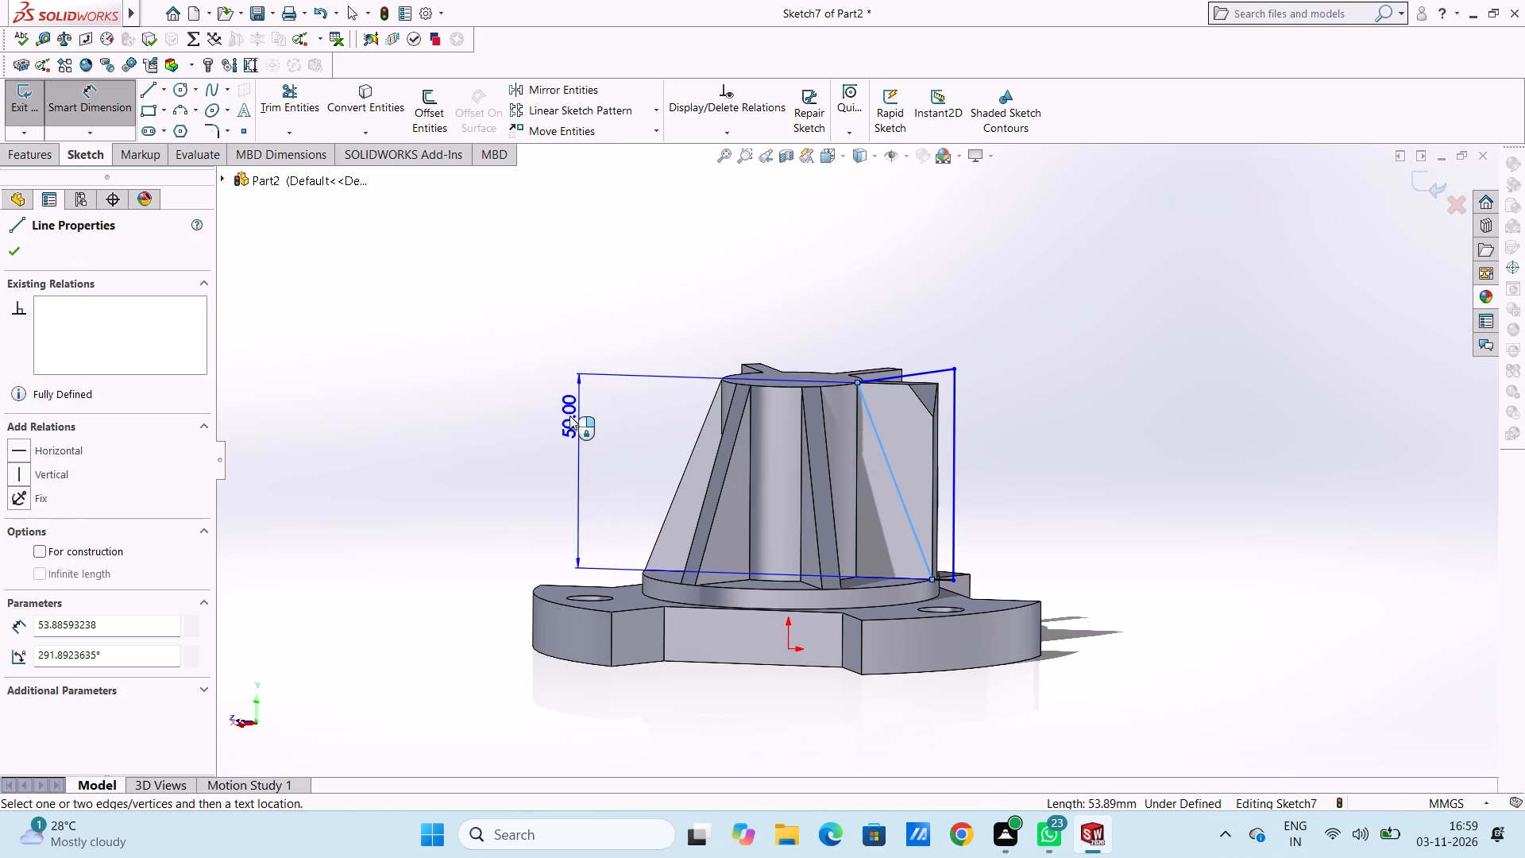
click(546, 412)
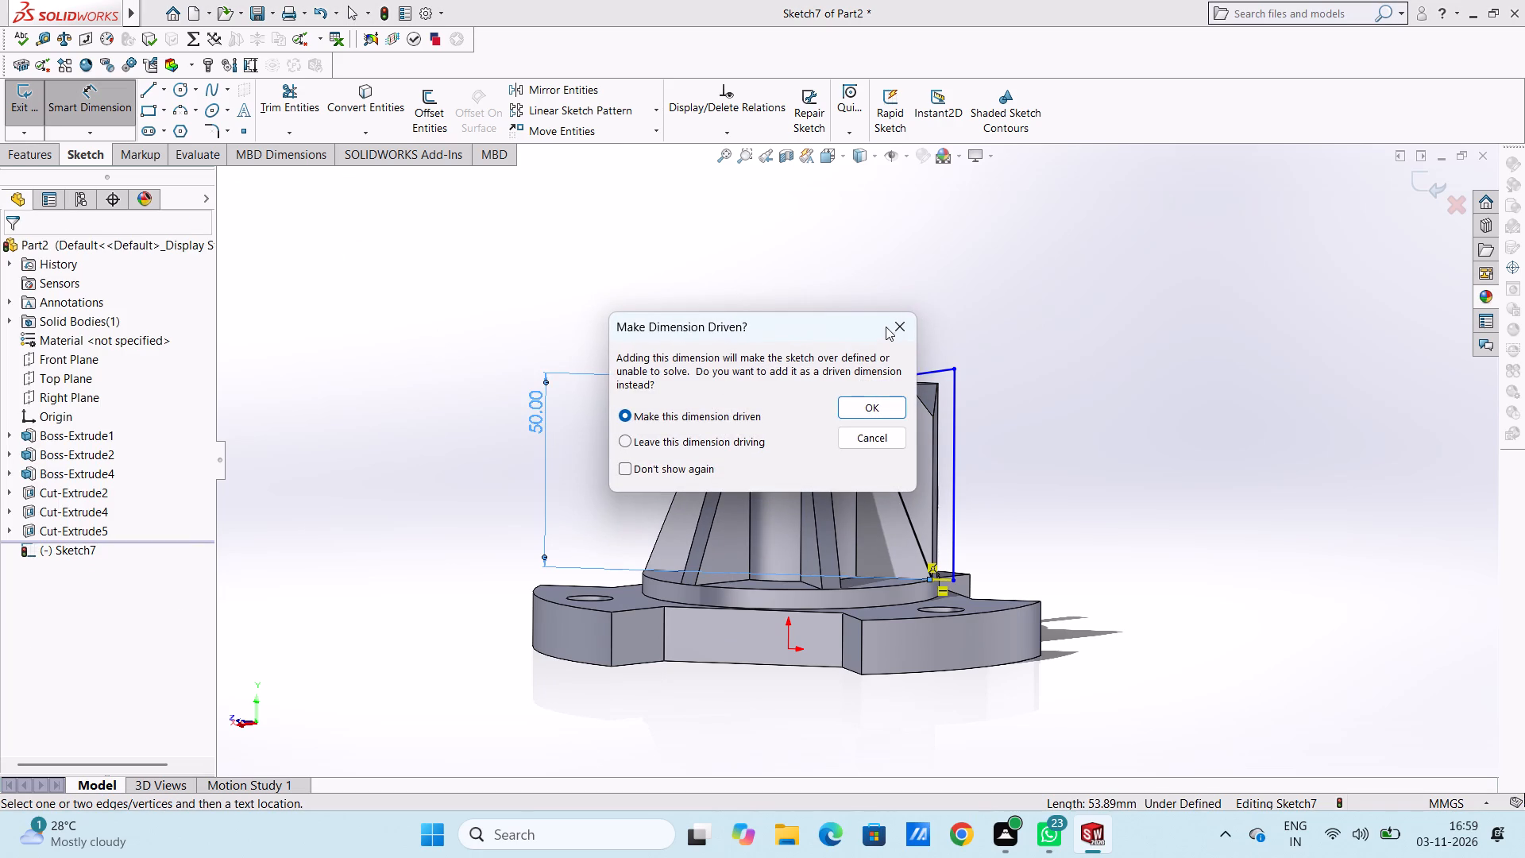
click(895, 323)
Dimension the profile's short bottom line at 5.57 mm and its outer vertical line at 54.36 mm, keeping the drawn sizes.
click(940, 579)
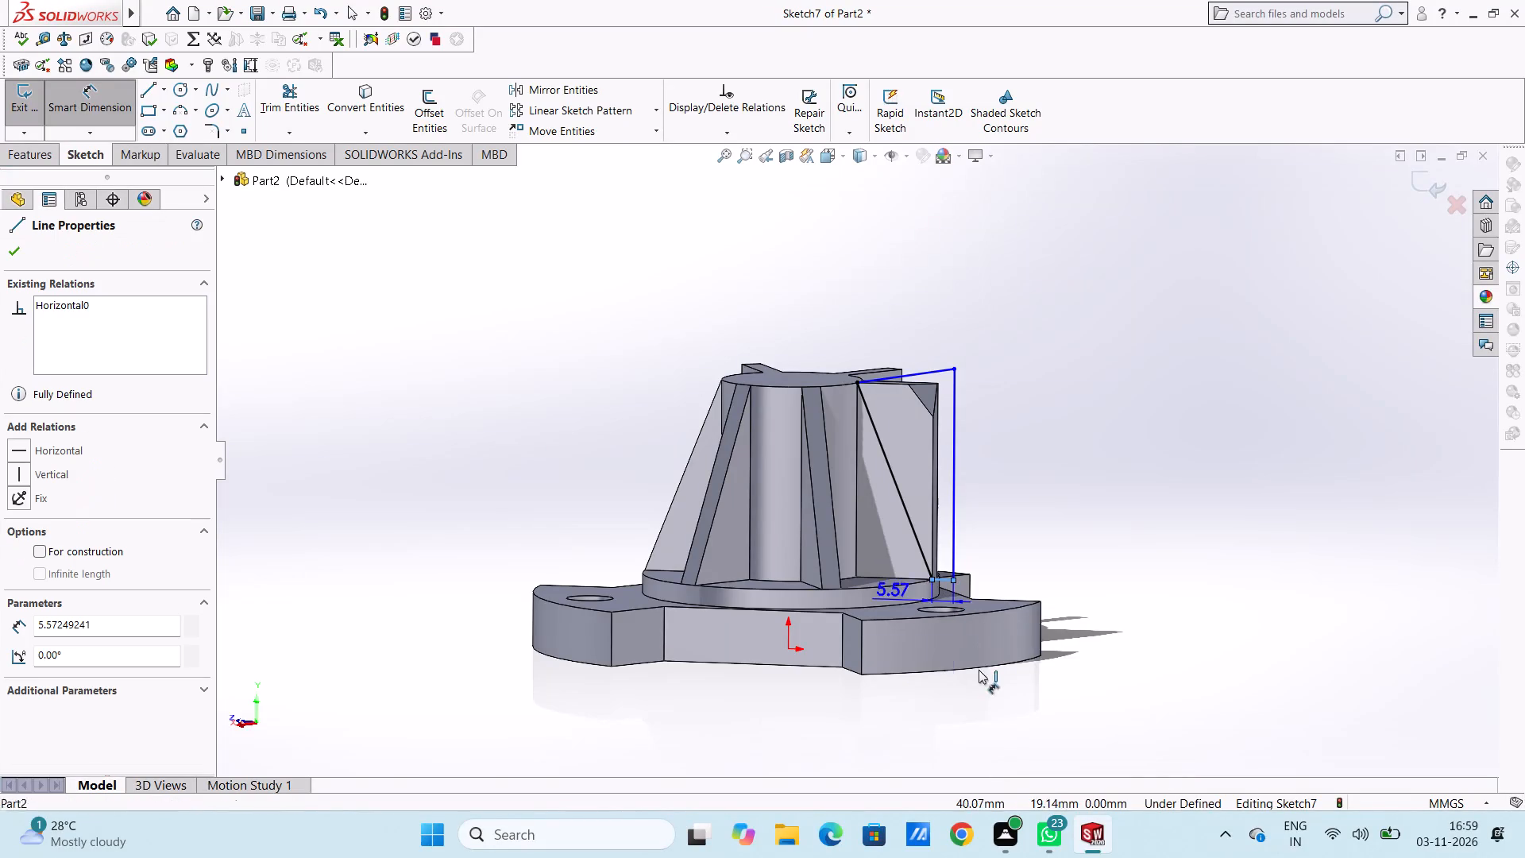
scroll(985, 678, up, 1)
click(990, 698)
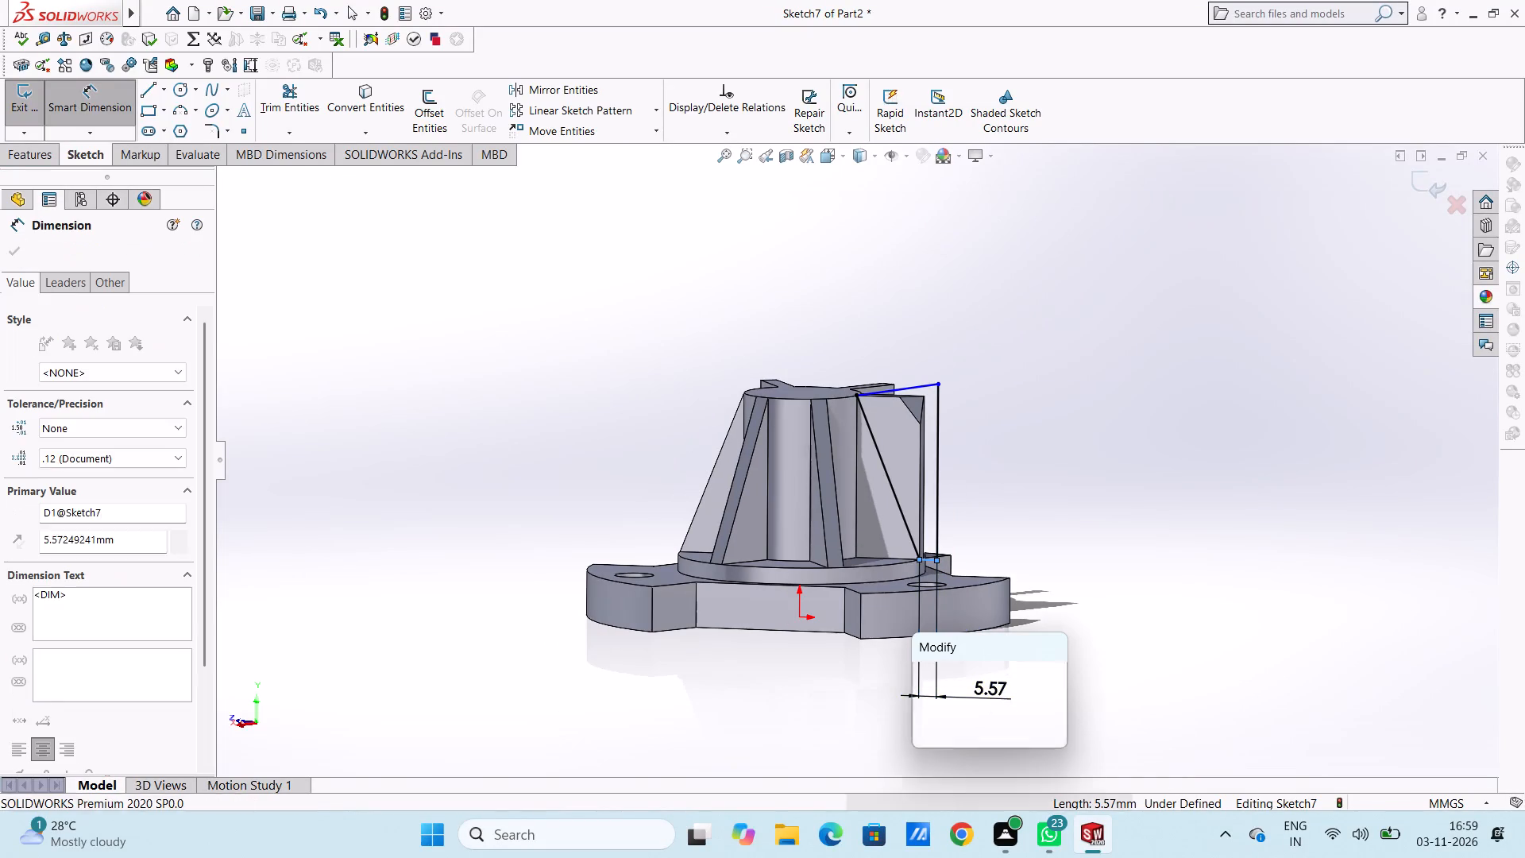
click(915, 677)
click(882, 673)
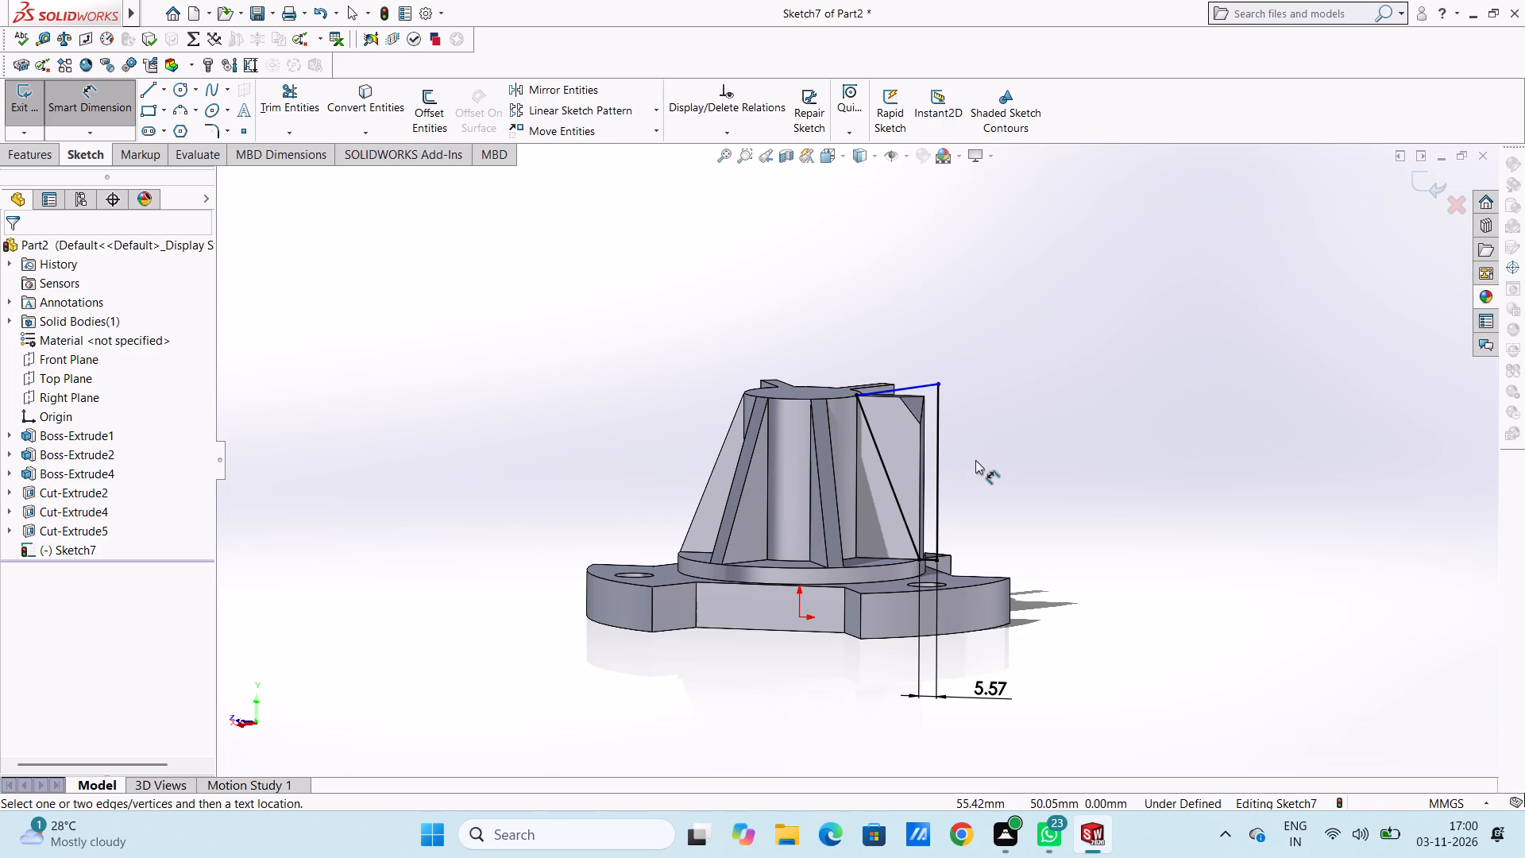
click(939, 434)
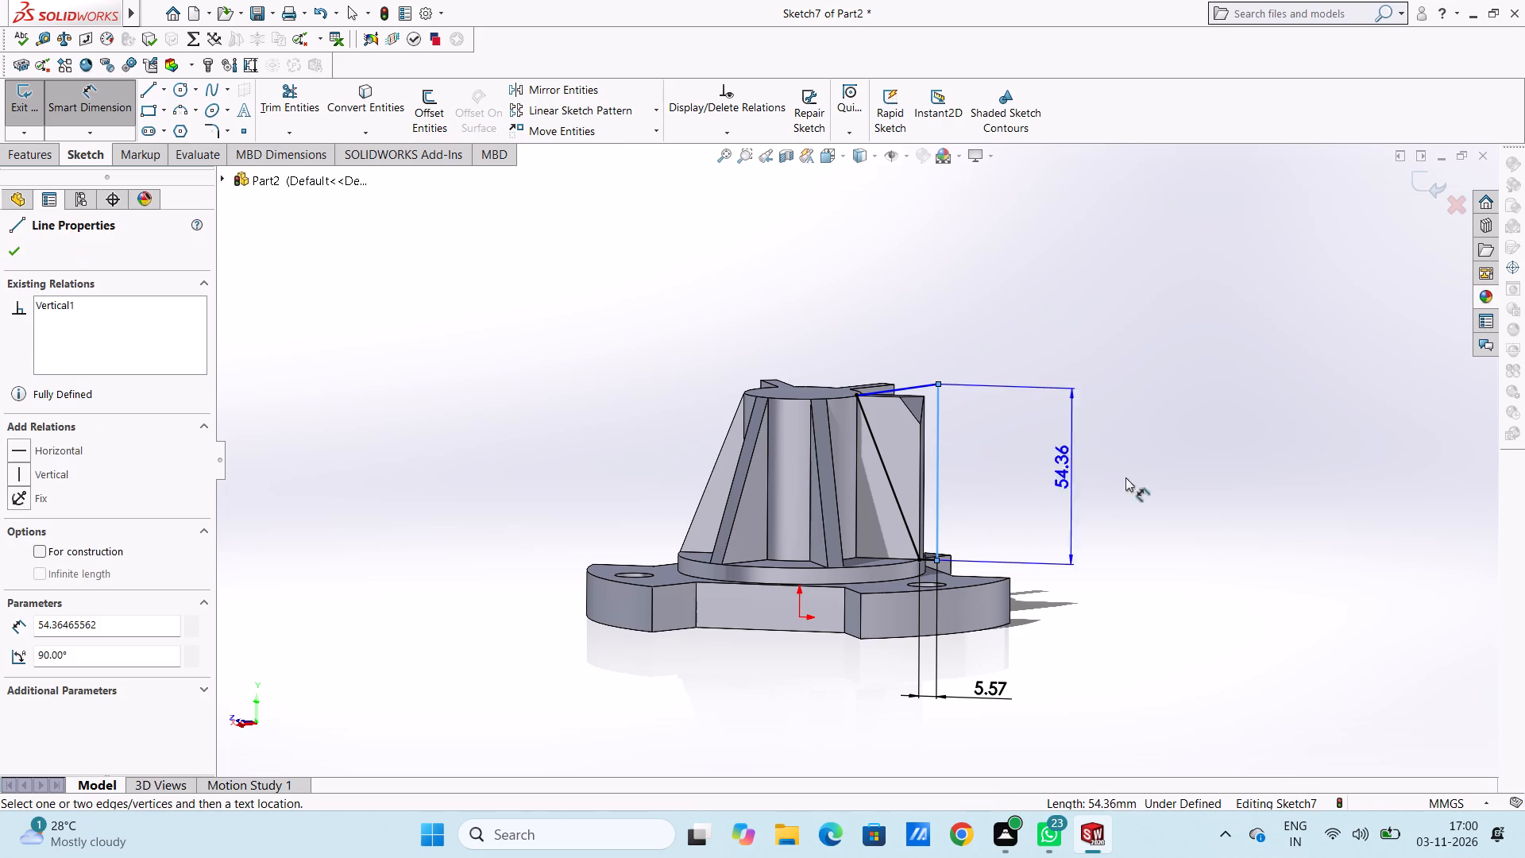
click(1188, 483)
click(1112, 461)
click(1092, 462)
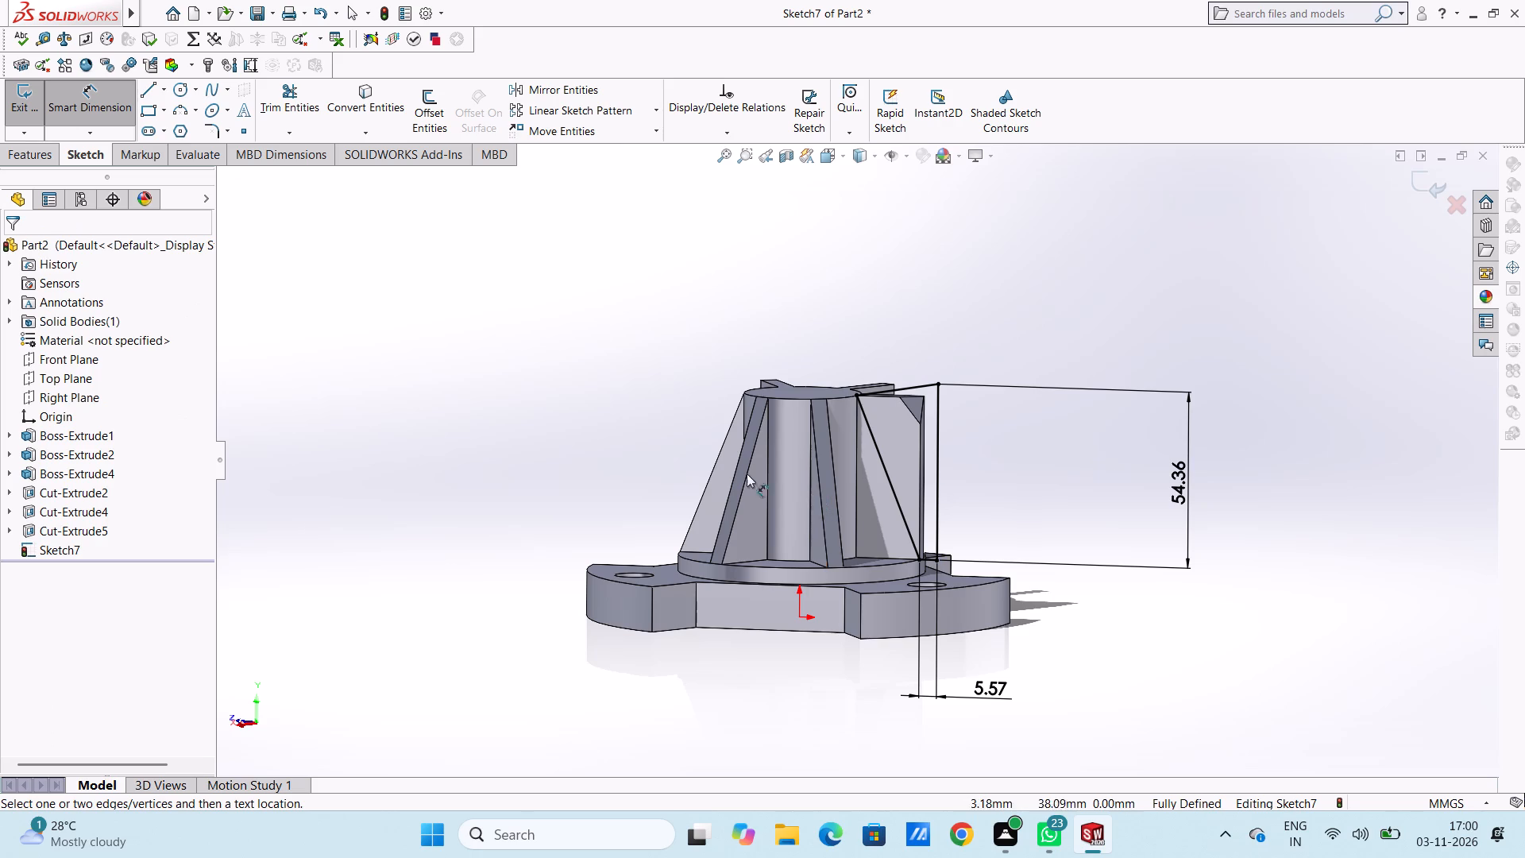
click(97, 95)
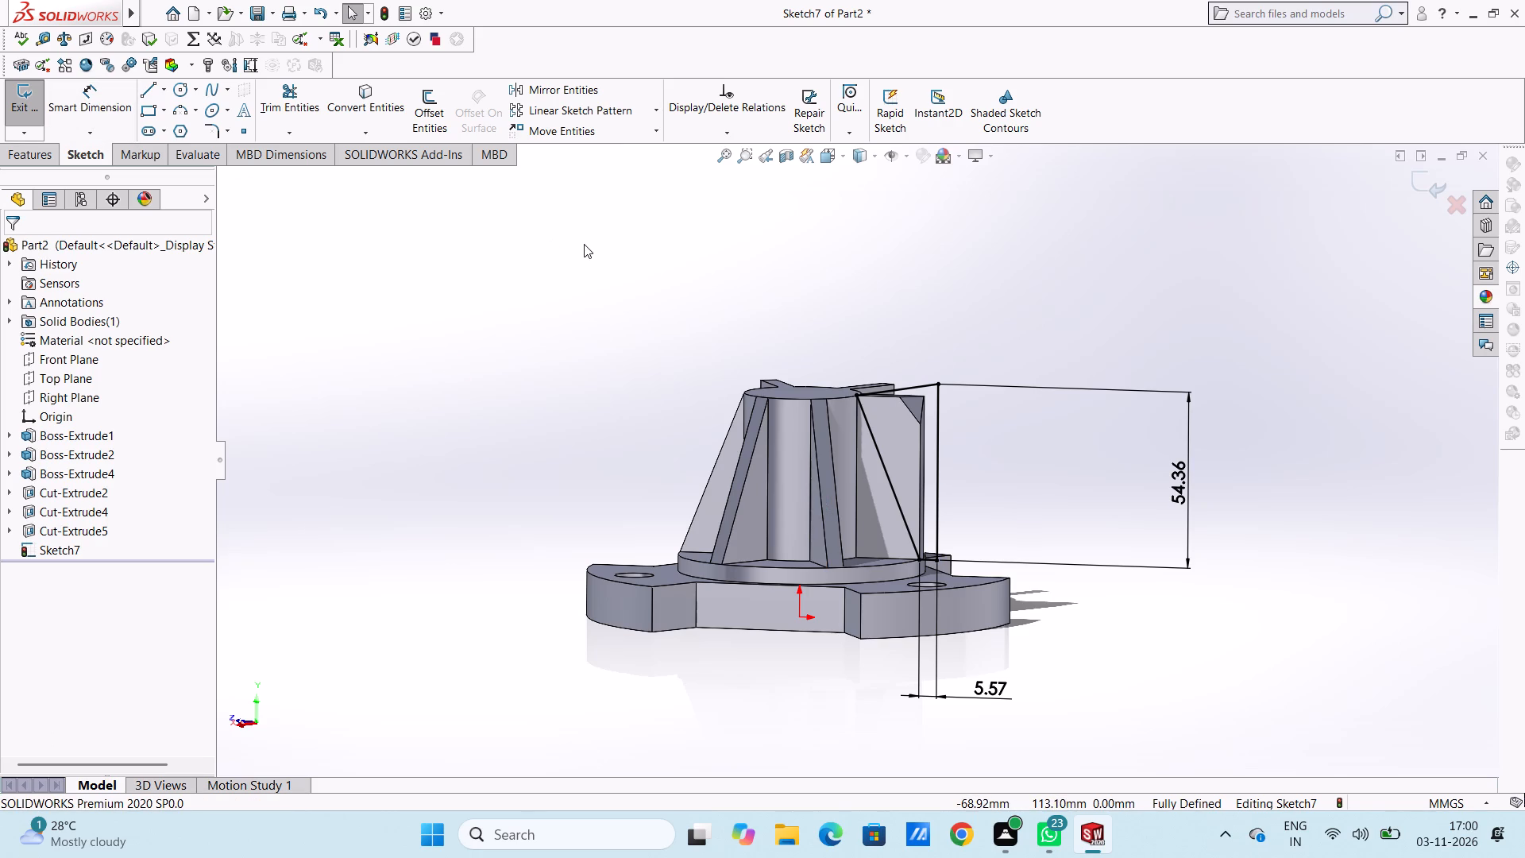
Make a blind extruded cut 50 mm deep from the closed profile to taper this arm.
click(42, 159)
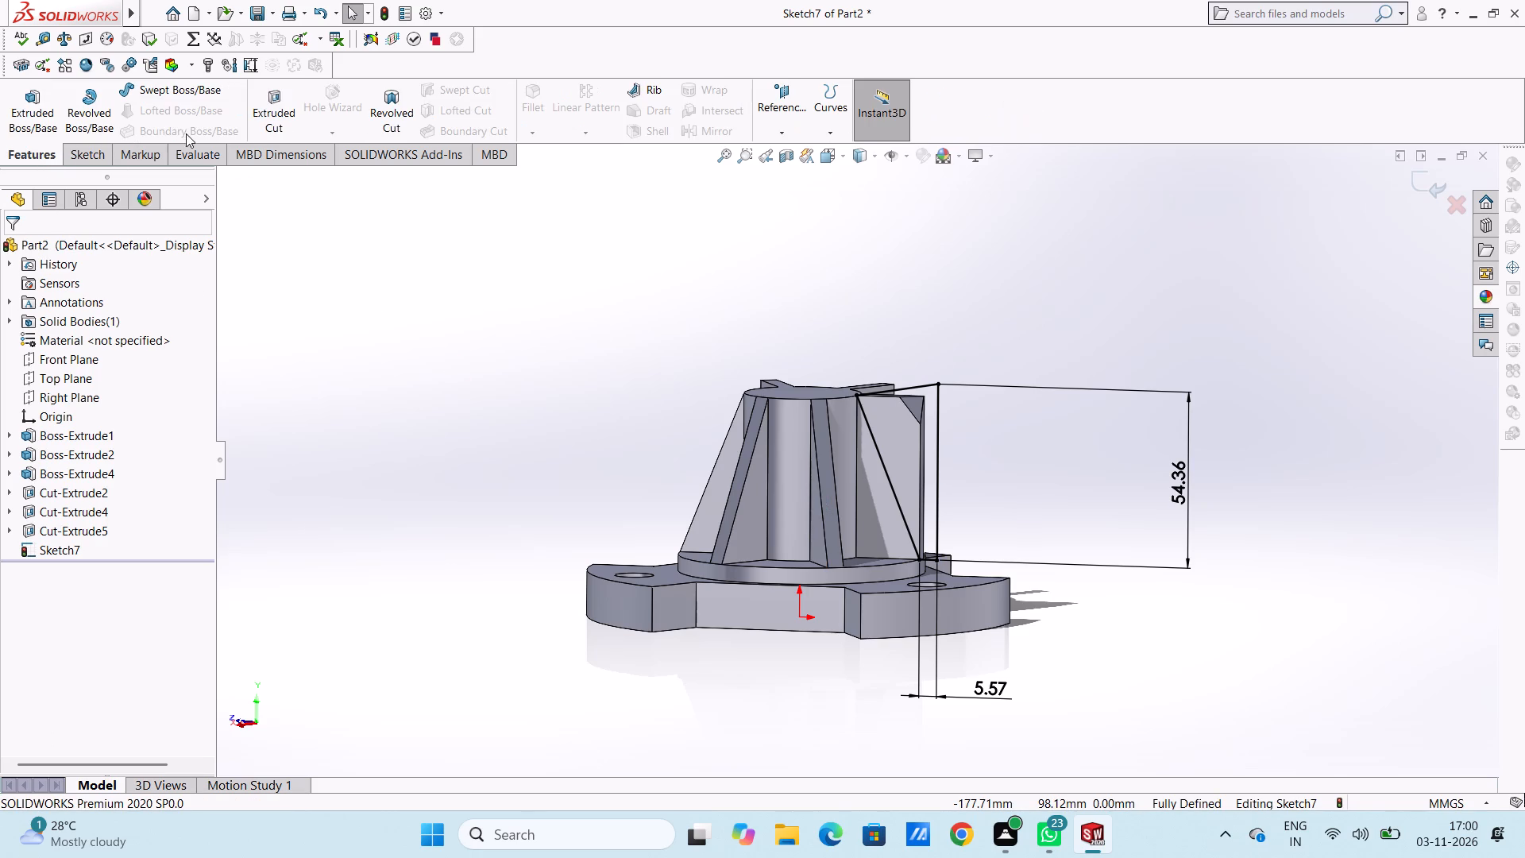
click(270, 102)
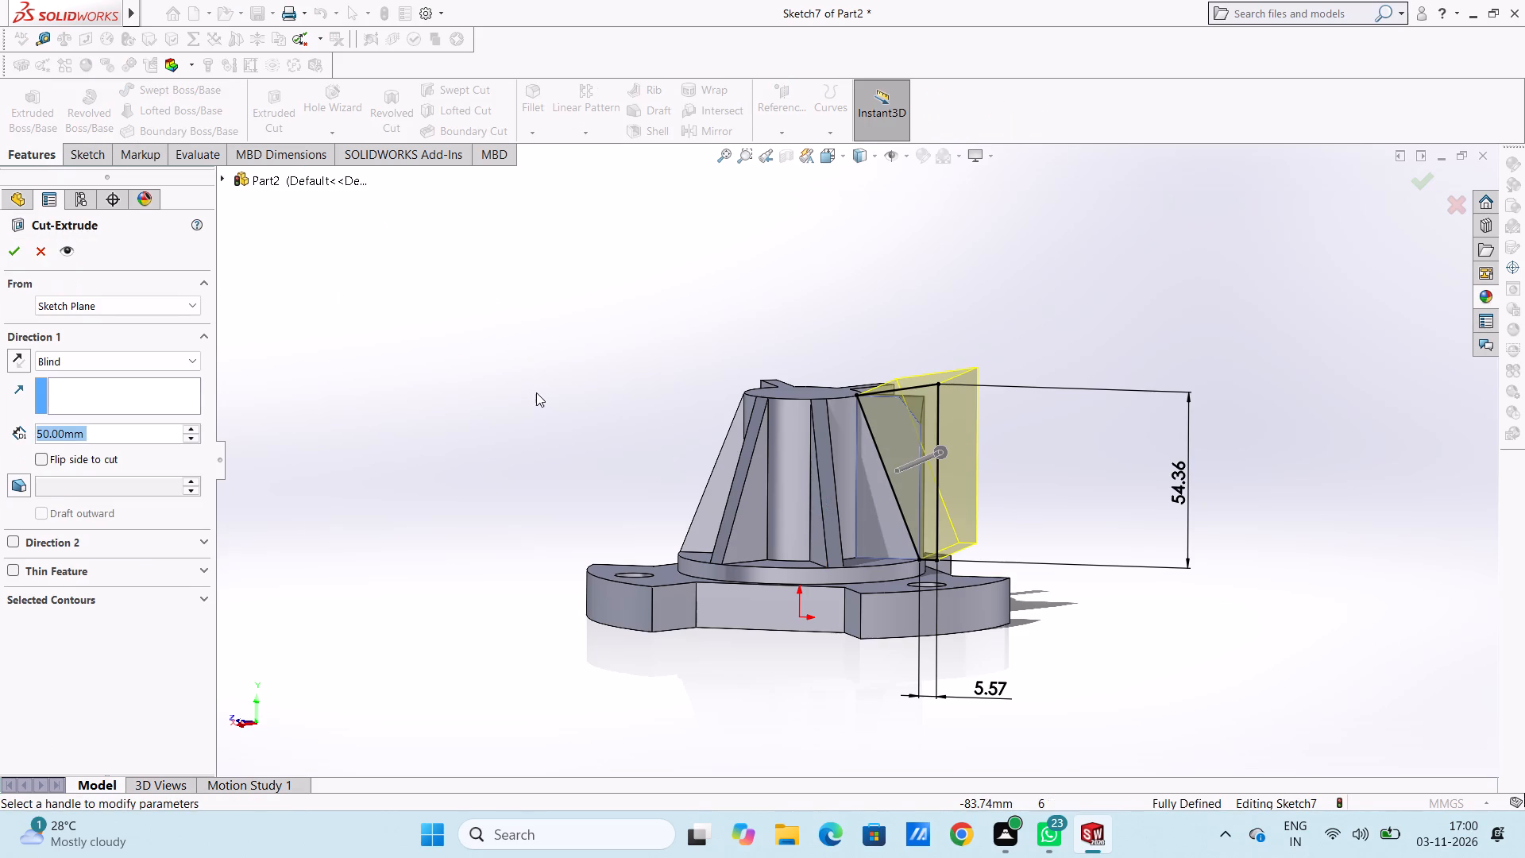
middle_drag(577, 437, 566, 437)
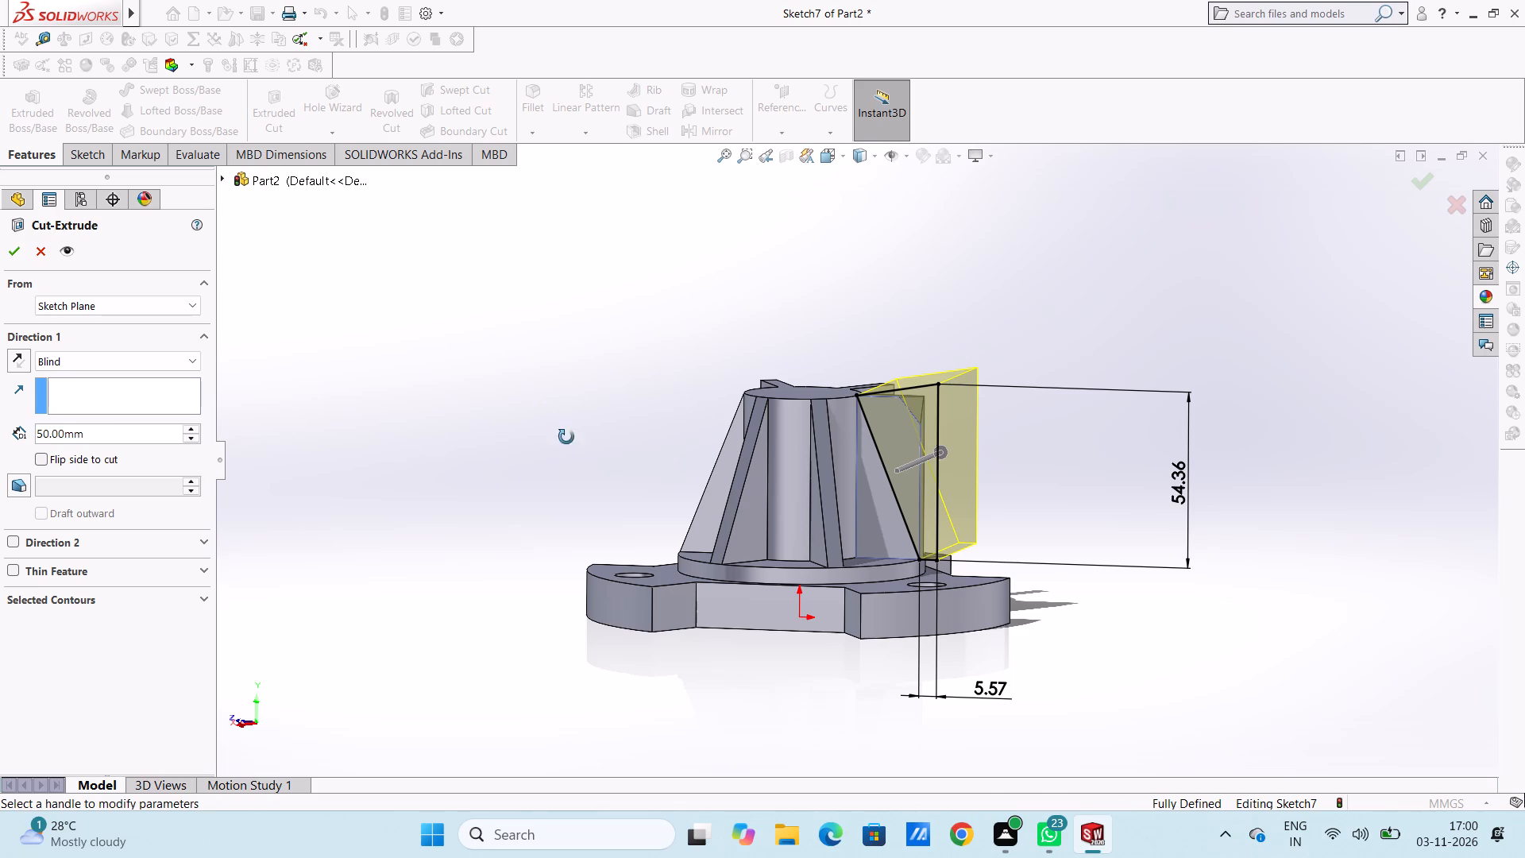
middle_drag(566, 437, 527, 477)
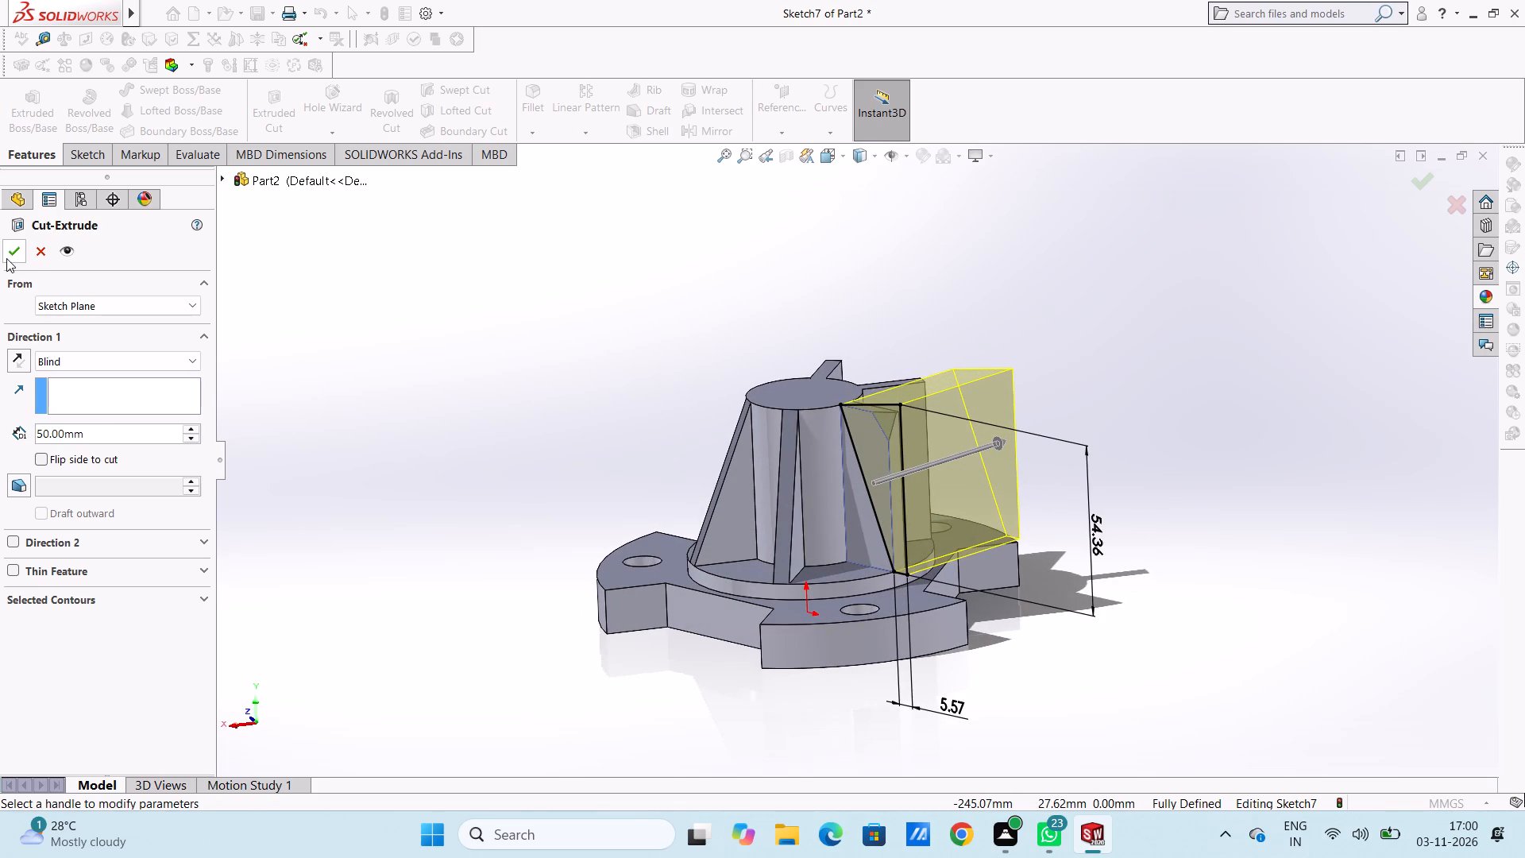
click(6, 256)
click(400, 400)
Start a new sketch on the flat side face of the full-width arm with the small cut at its top outer corner.
middle_drag(428, 424, 459, 427)
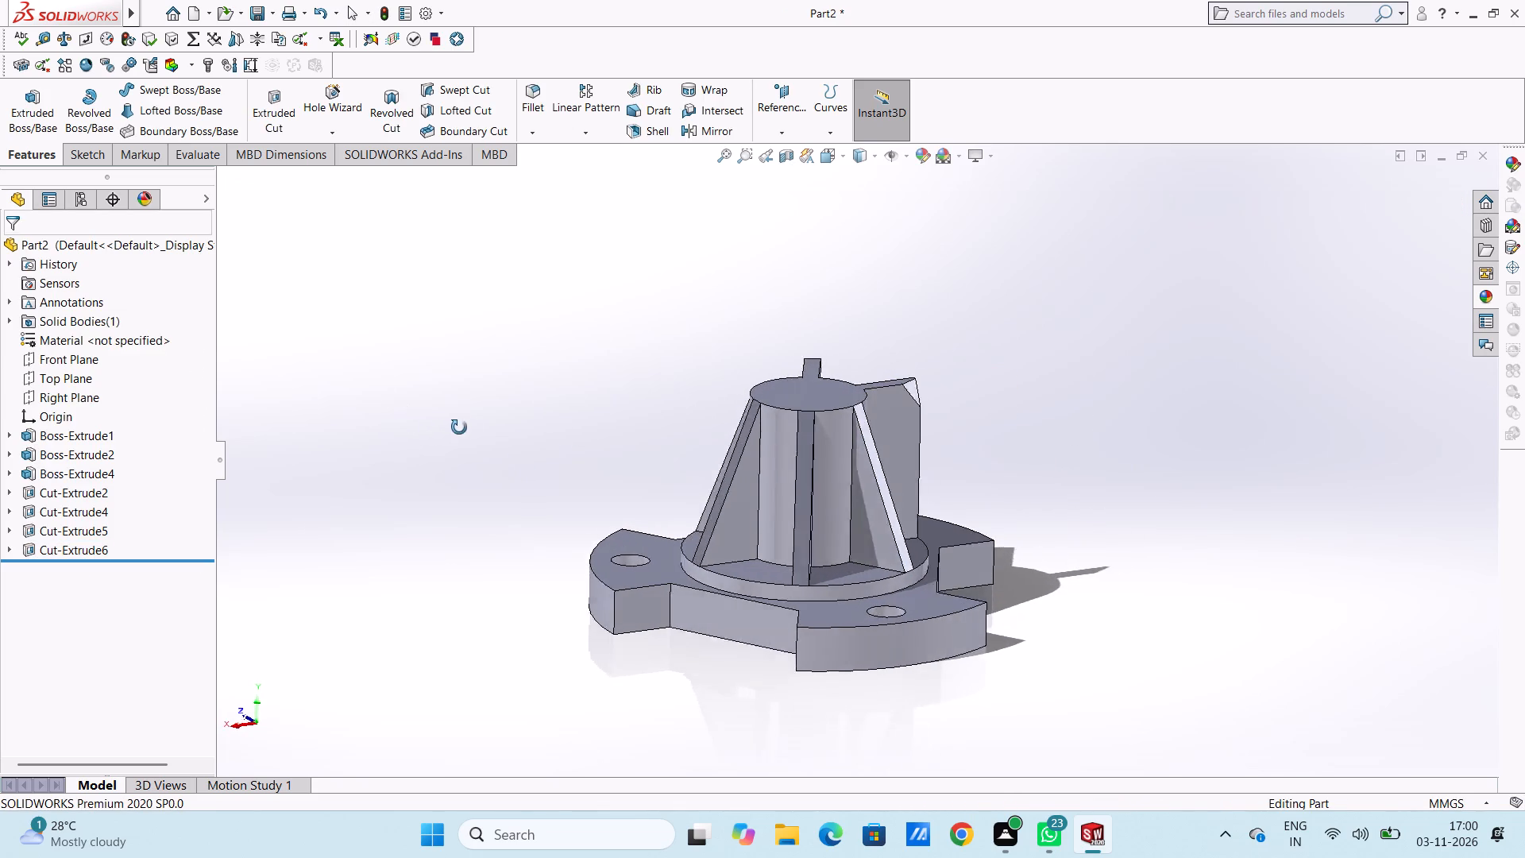
middle_drag(459, 427, 442, 423)
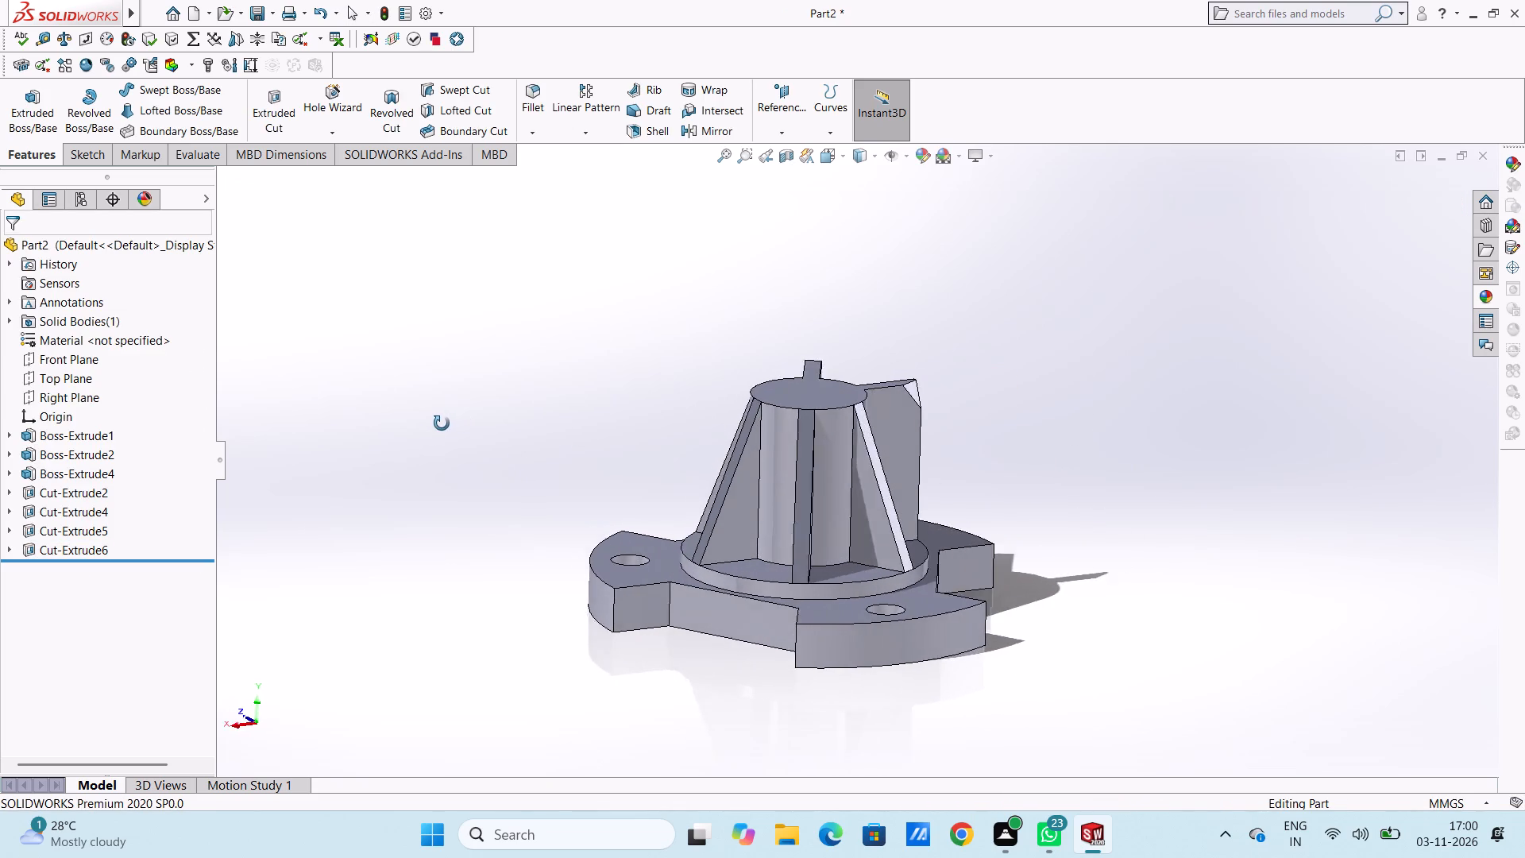
middle_drag(442, 423, 388, 419)
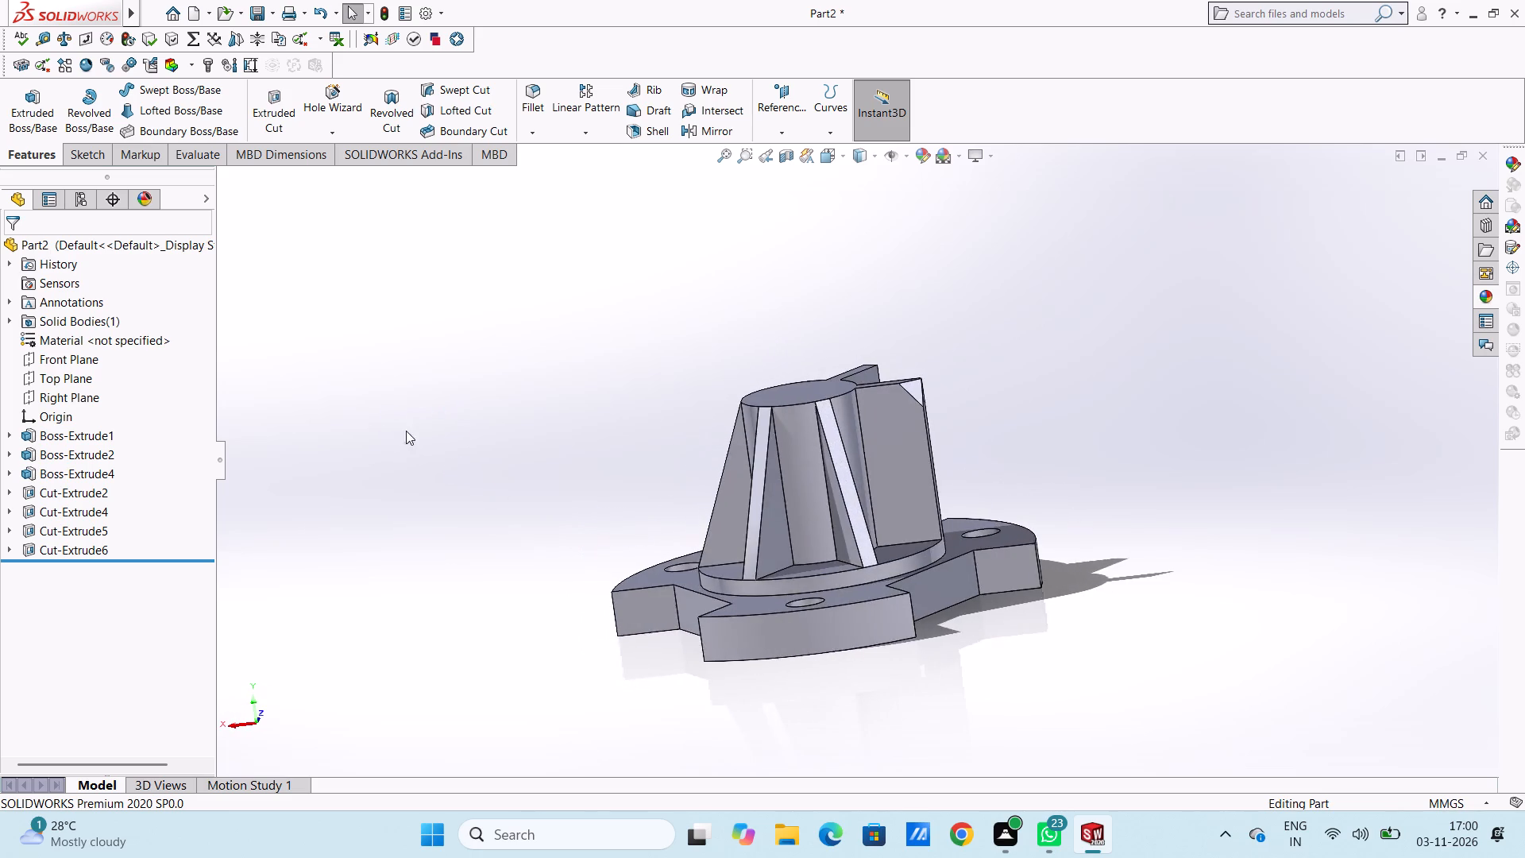
middle_drag(535, 470, 546, 462)
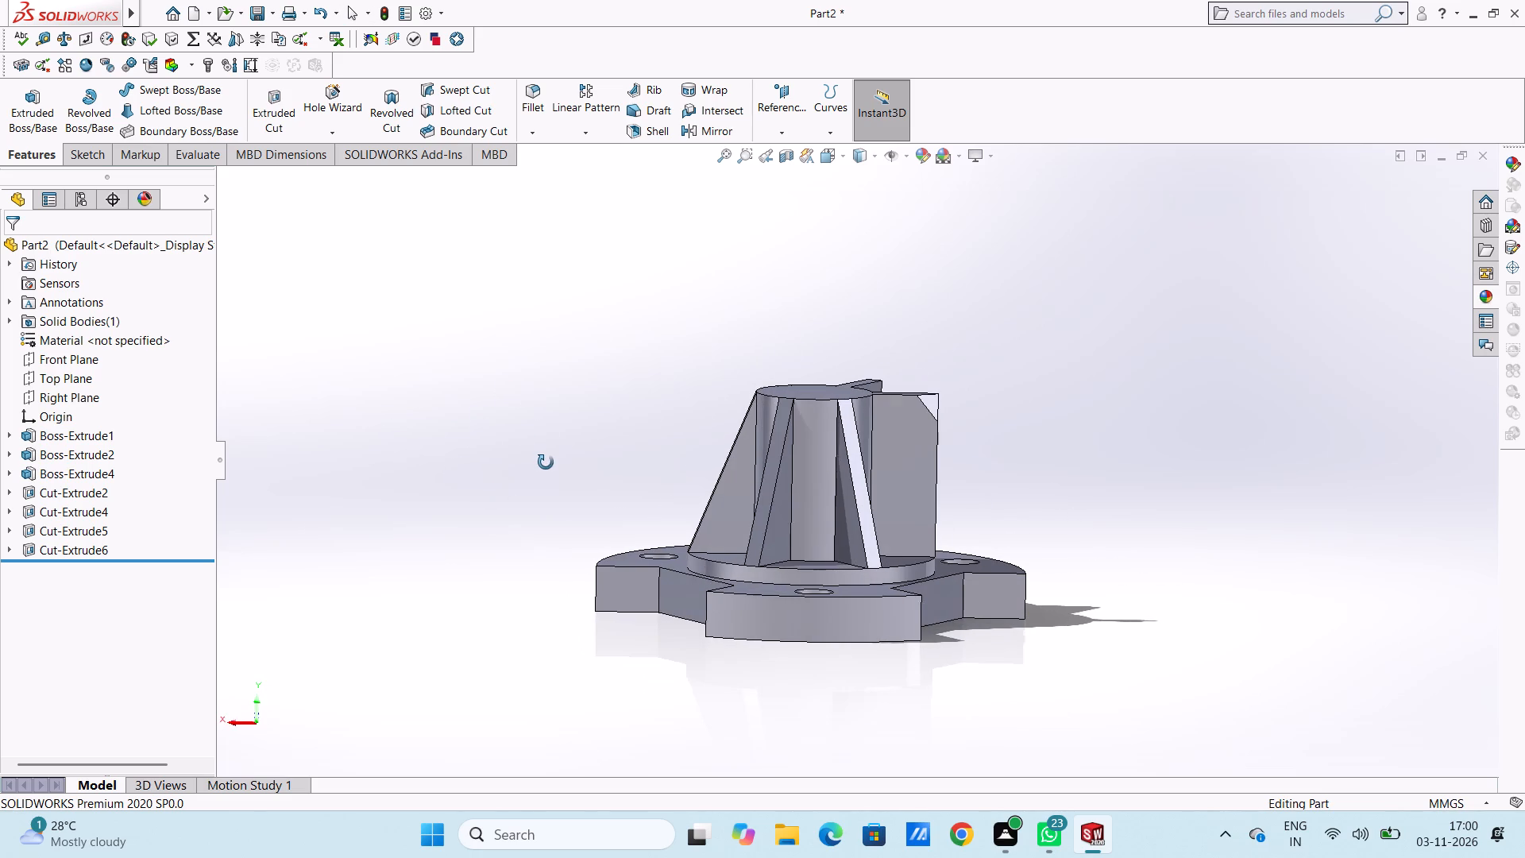
middle_drag(546, 462, 543, 462)
scroll(907, 500, down, 2)
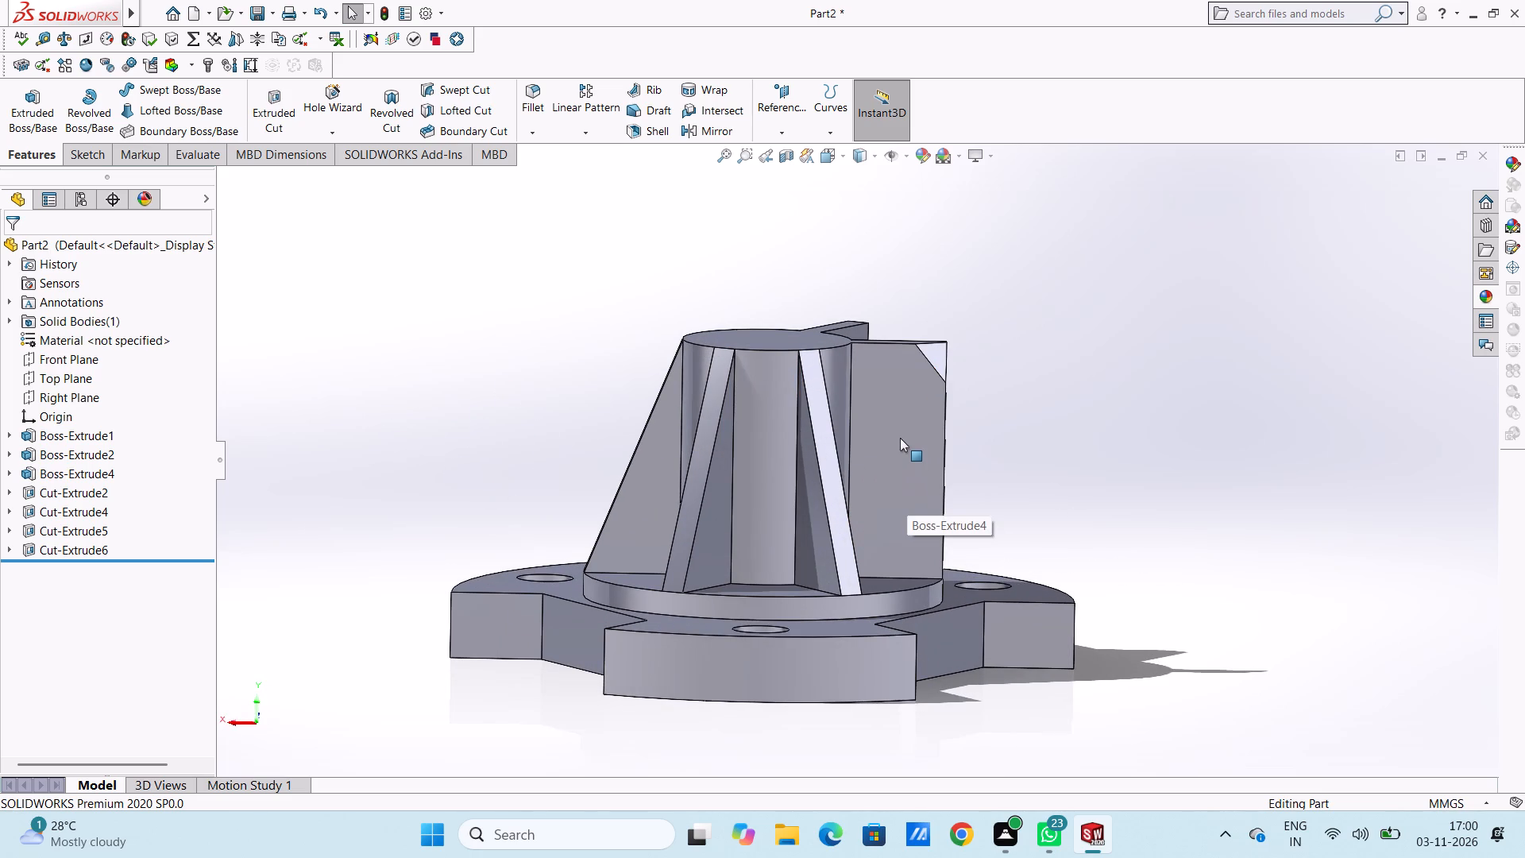
click(900, 438)
click(968, 394)
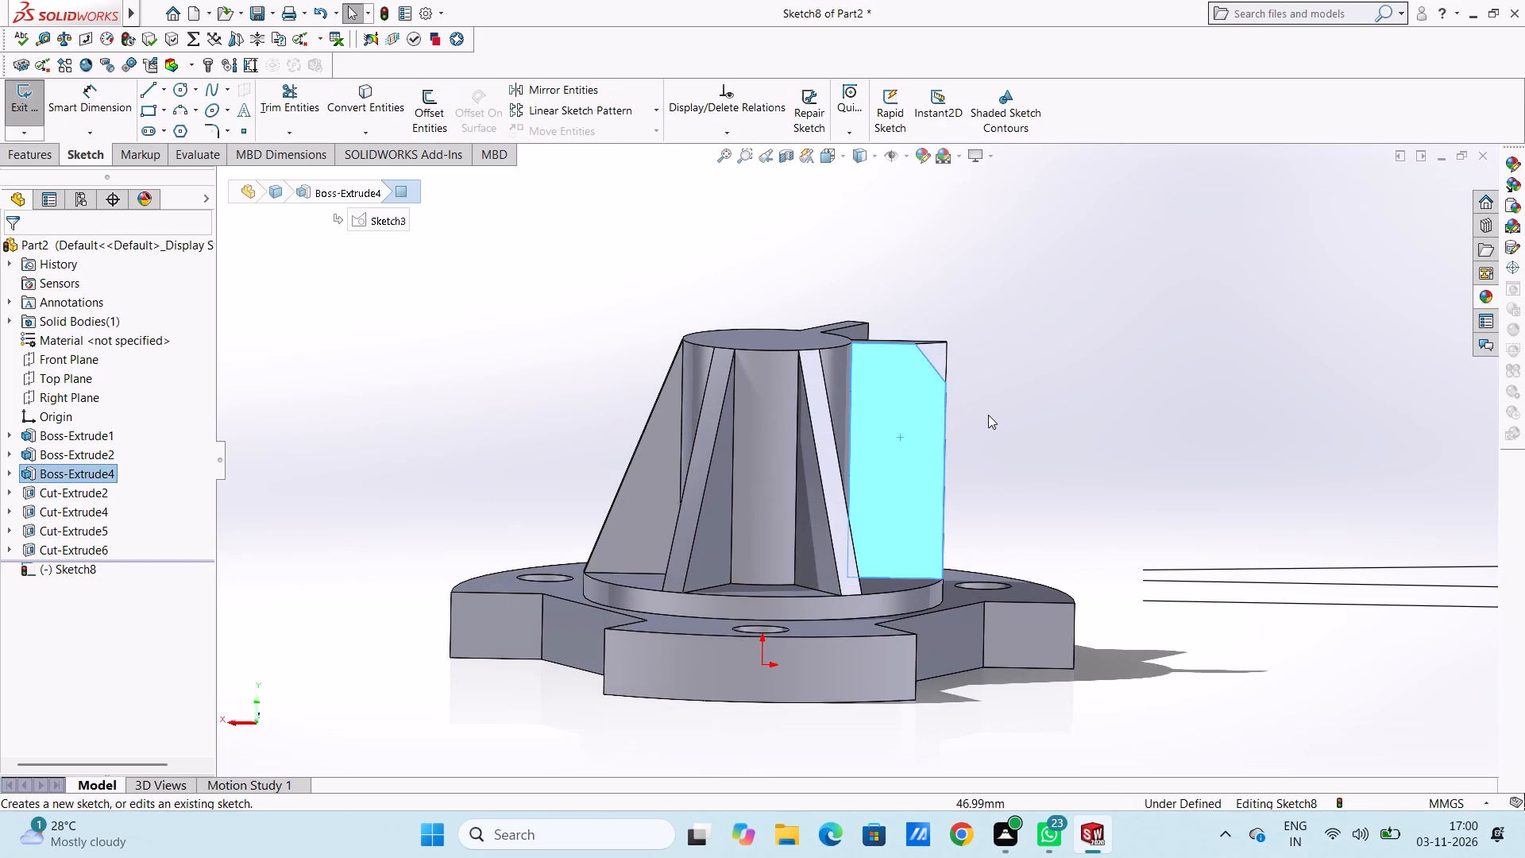
click(988, 415)
Sketch a closed four-line profile over this arm, with a diagonal about 53.9 mm from inner top to outer bottom corner and a sloped top about 24.5 mm.
middle_drag(985, 414, 983, 392)
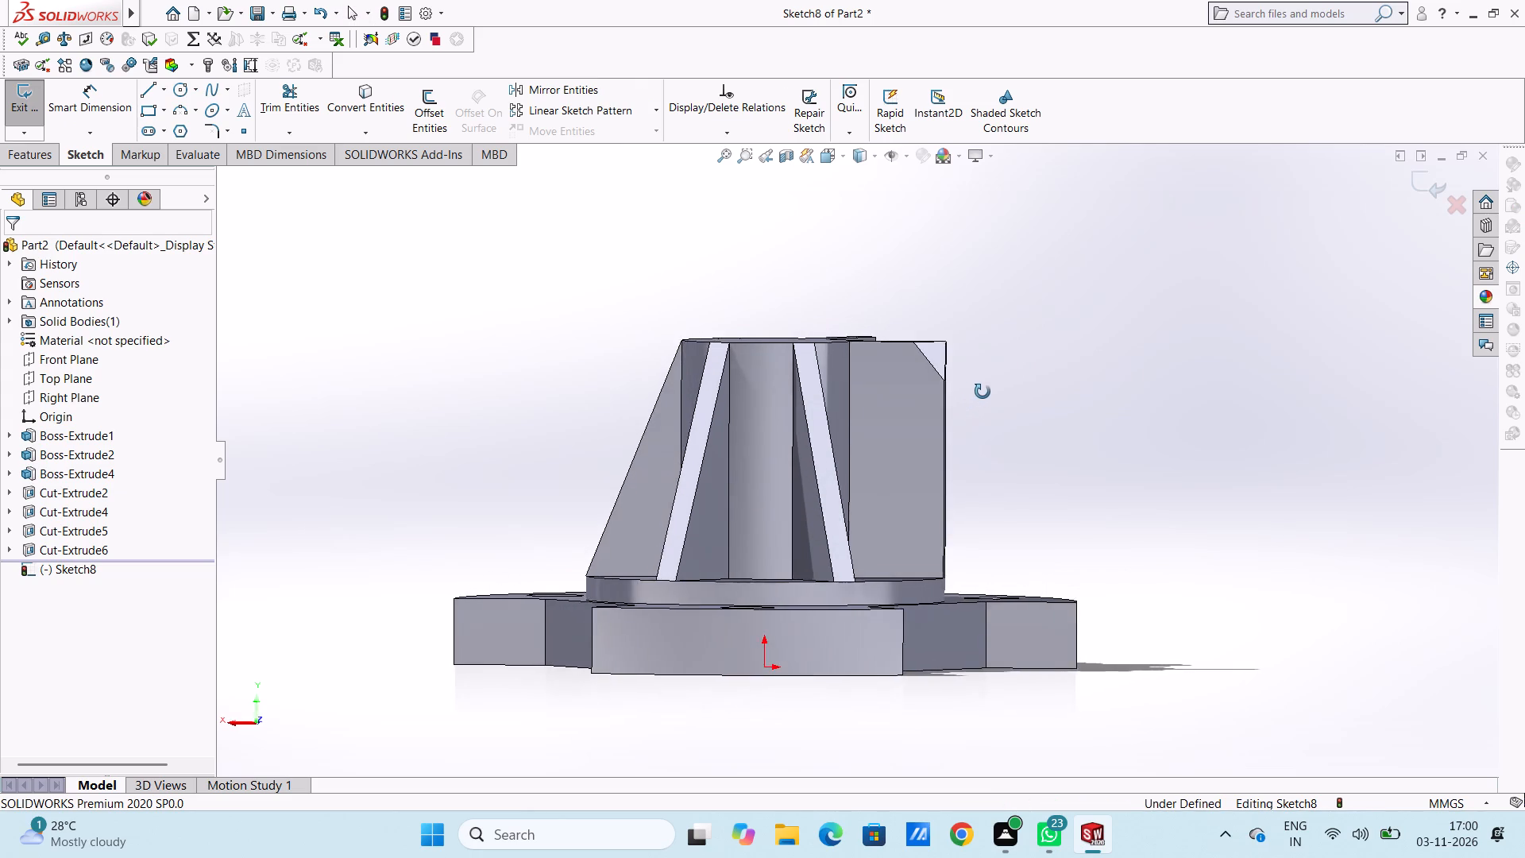
middle_drag(983, 392, 975, 386)
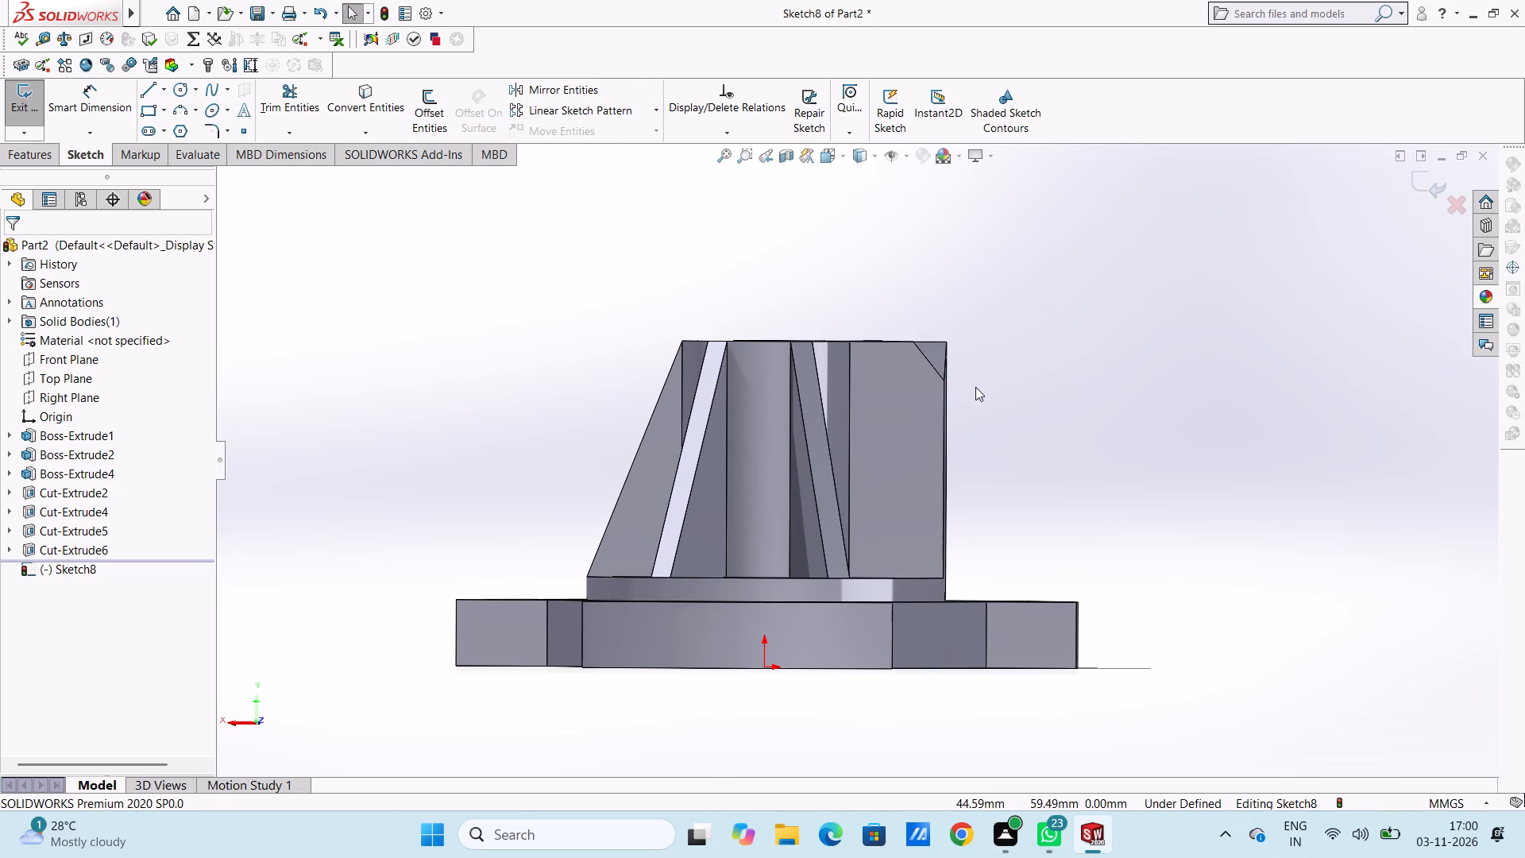
click(146, 93)
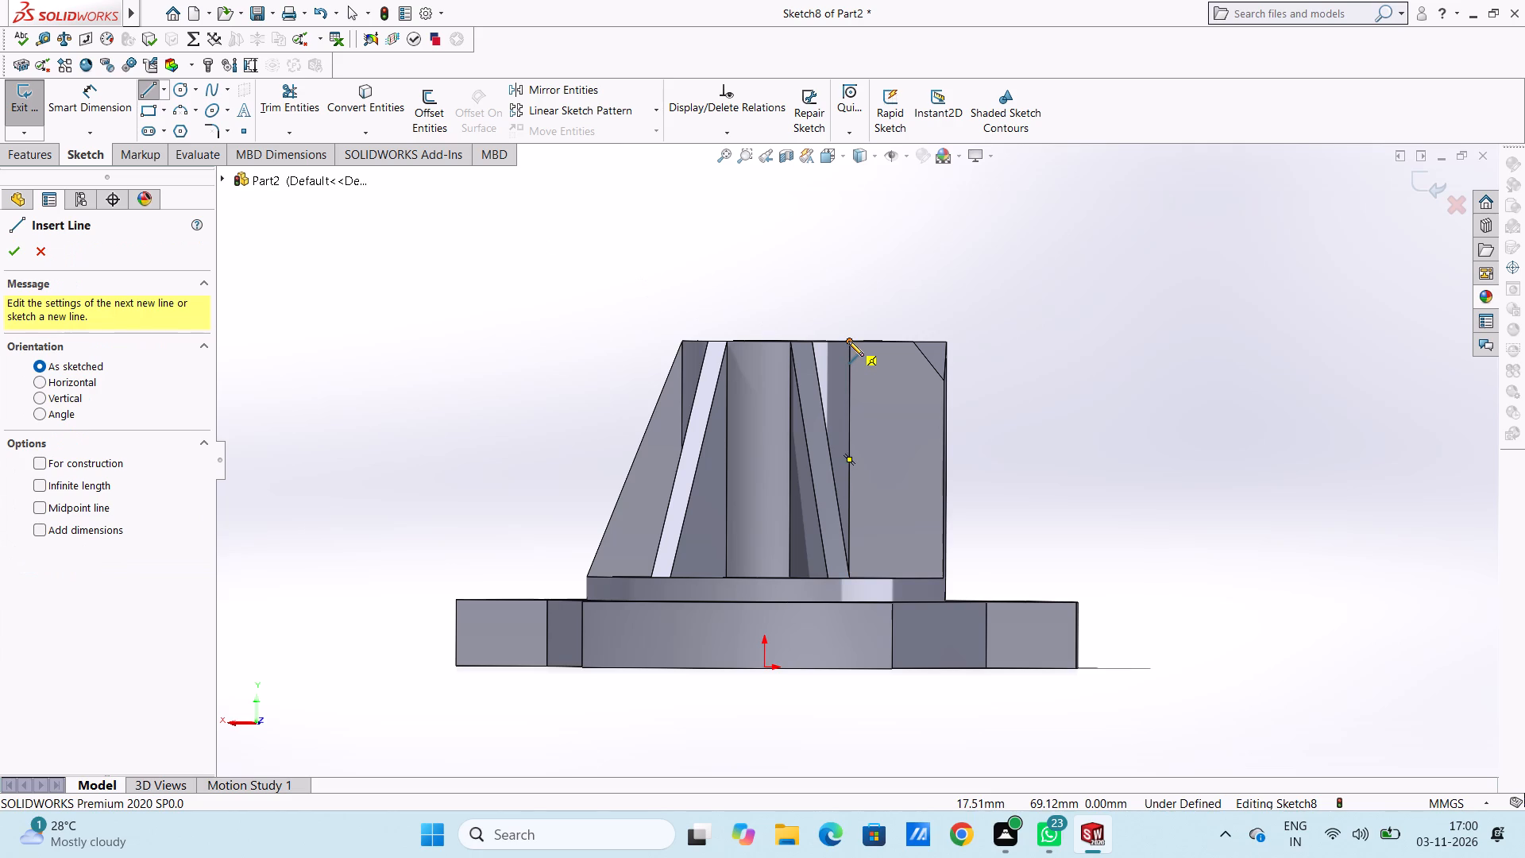
click(848, 340)
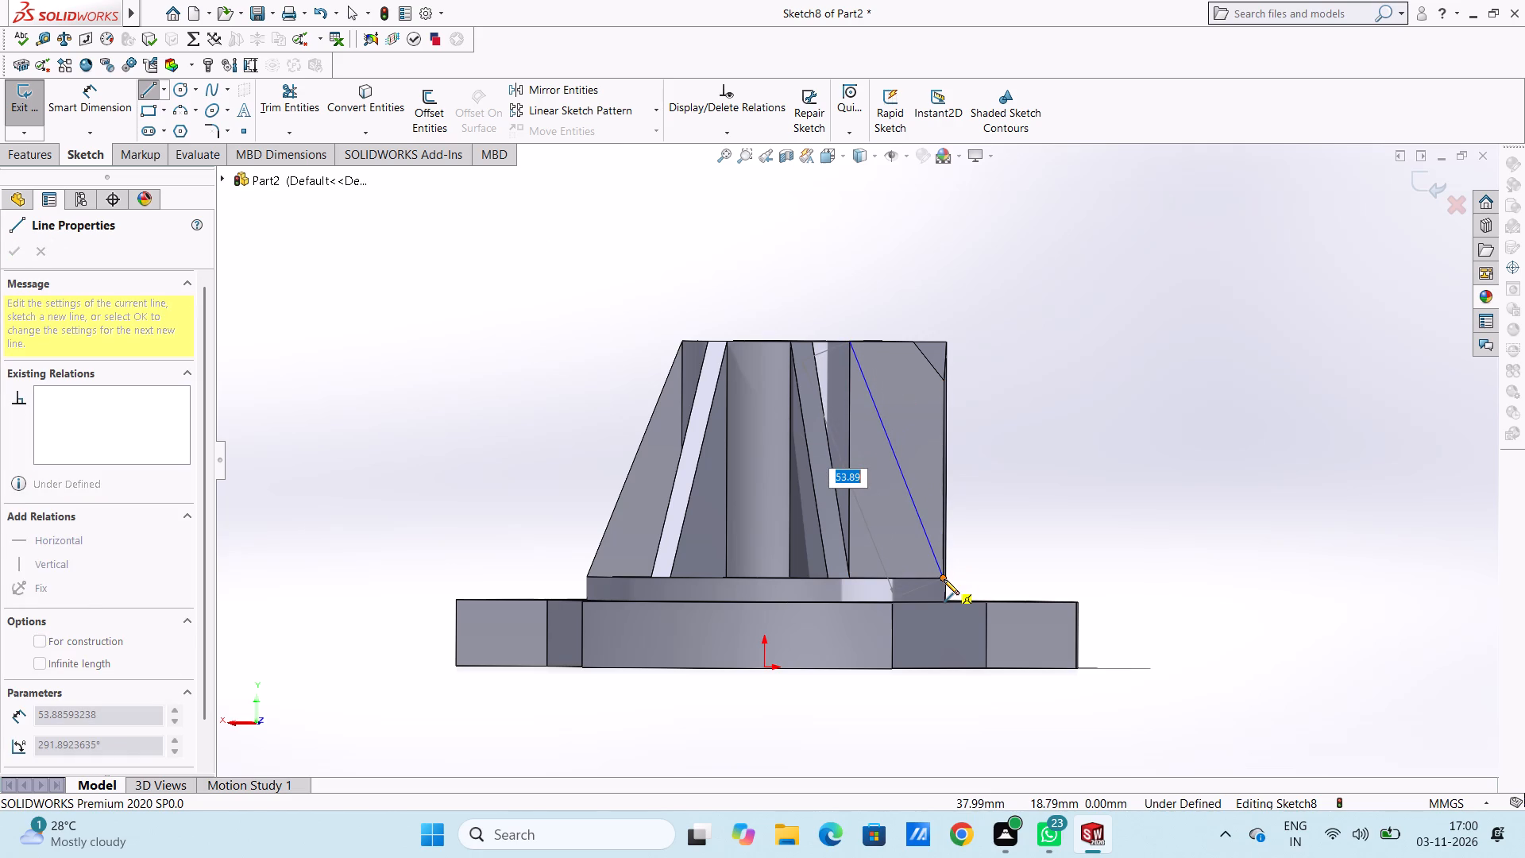
click(943, 579)
click(963, 579)
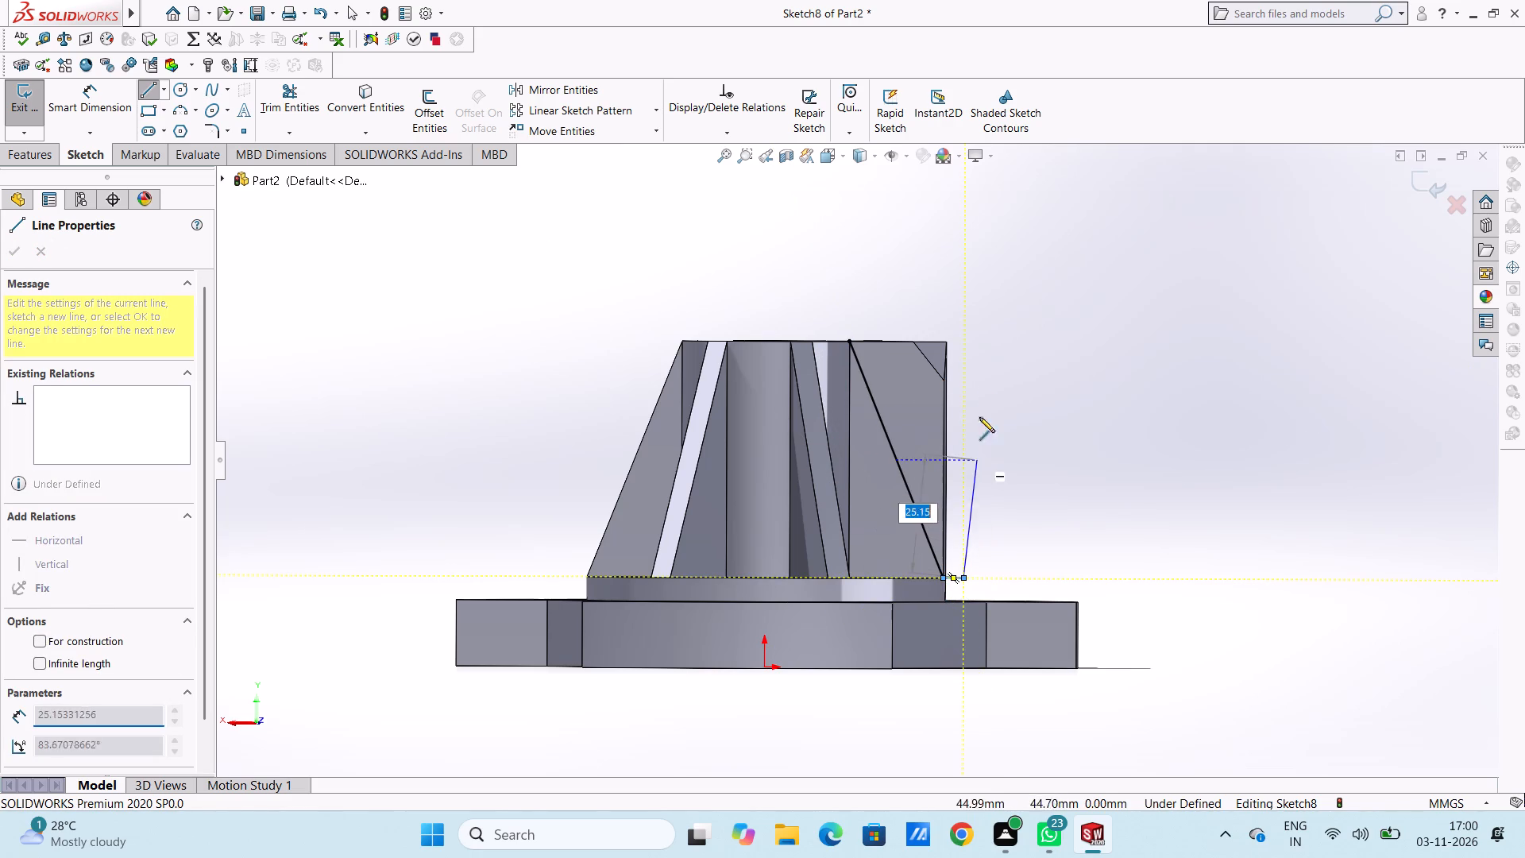
click(967, 330)
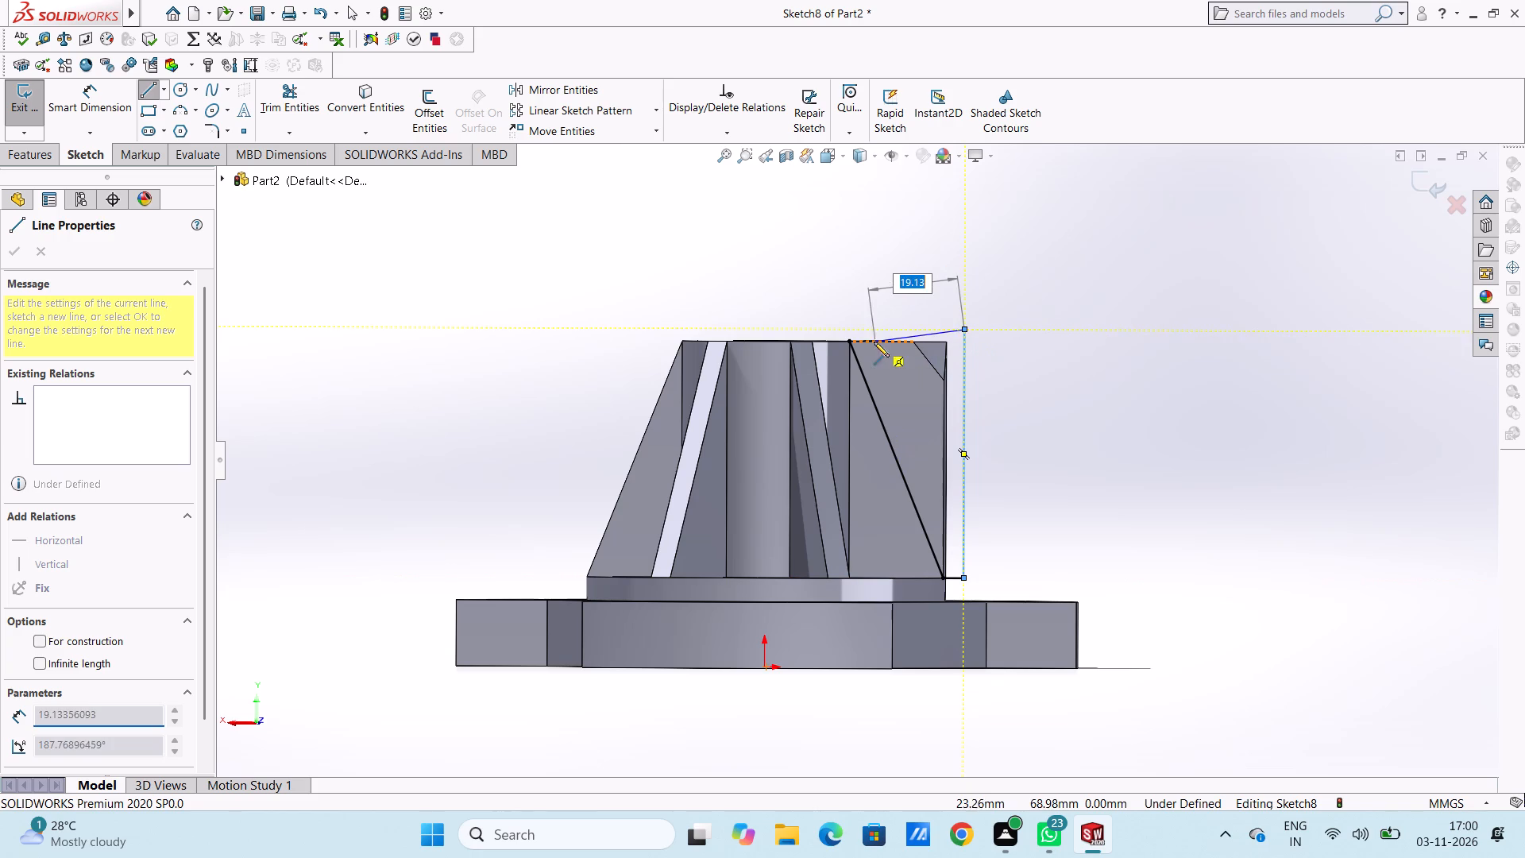
click(849, 338)
right_click(1186, 245)
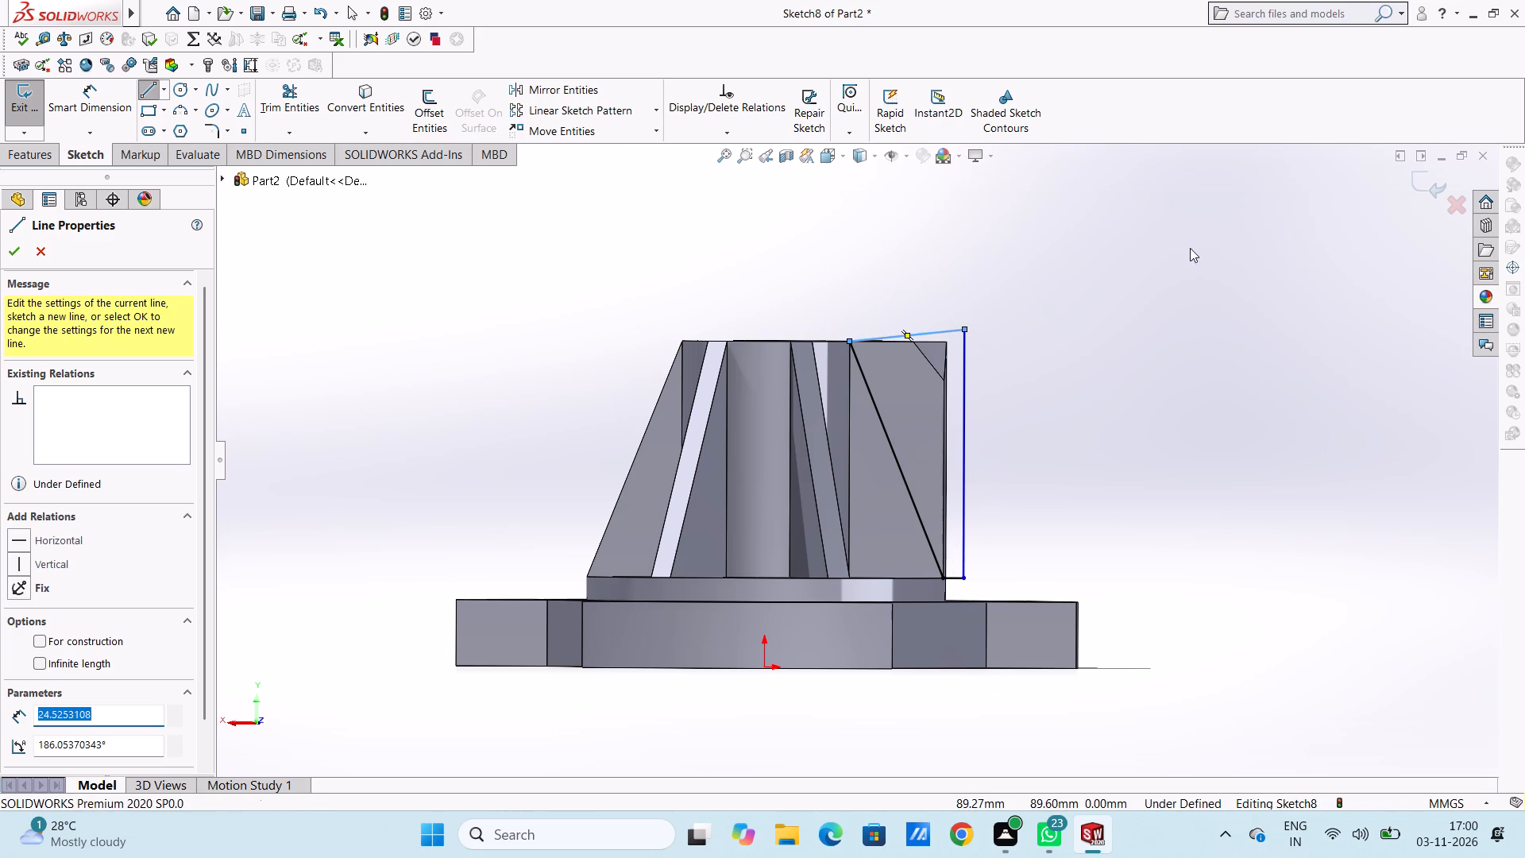
Dimension the profile's short bottom line at 4.30 mm and its outer vertical line at 52.59 mm, keeping the drawn sizes.
click(1195, 255)
click(1125, 319)
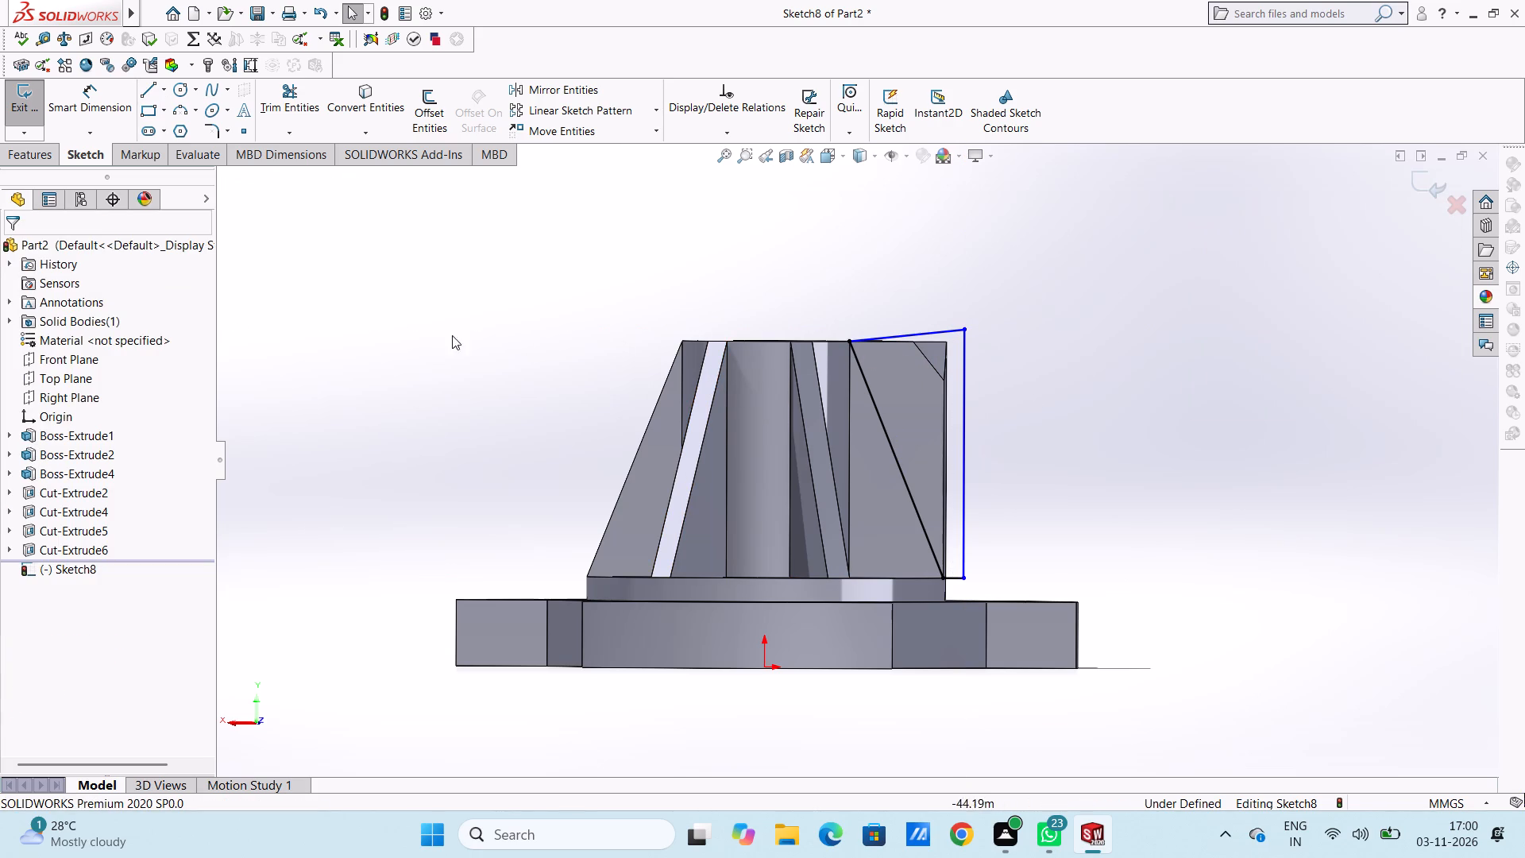
click(98, 99)
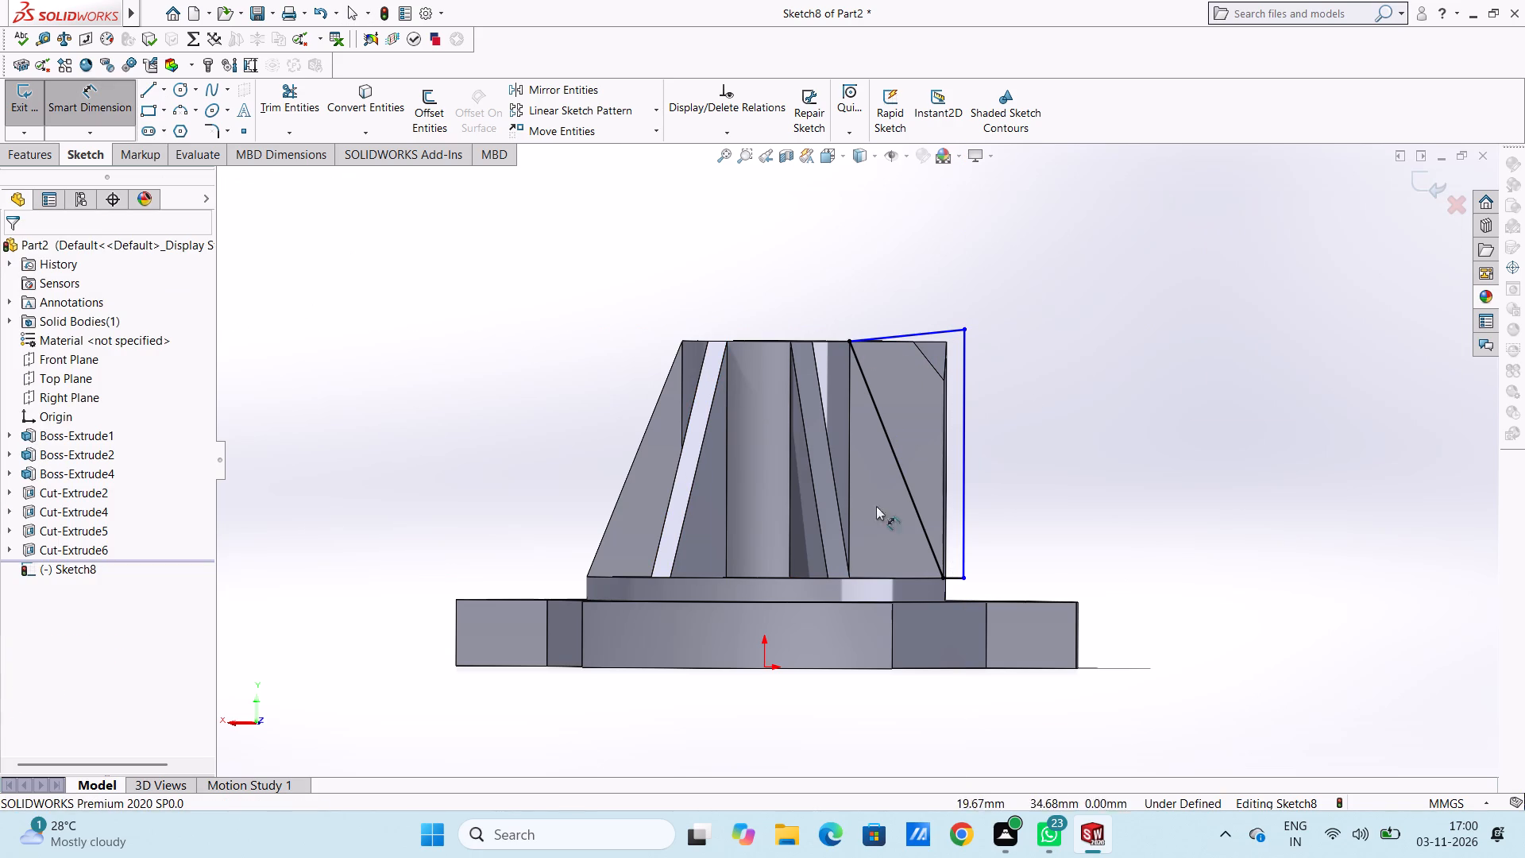
click(954, 579)
scroll(976, 697, up, 1)
click(978, 716)
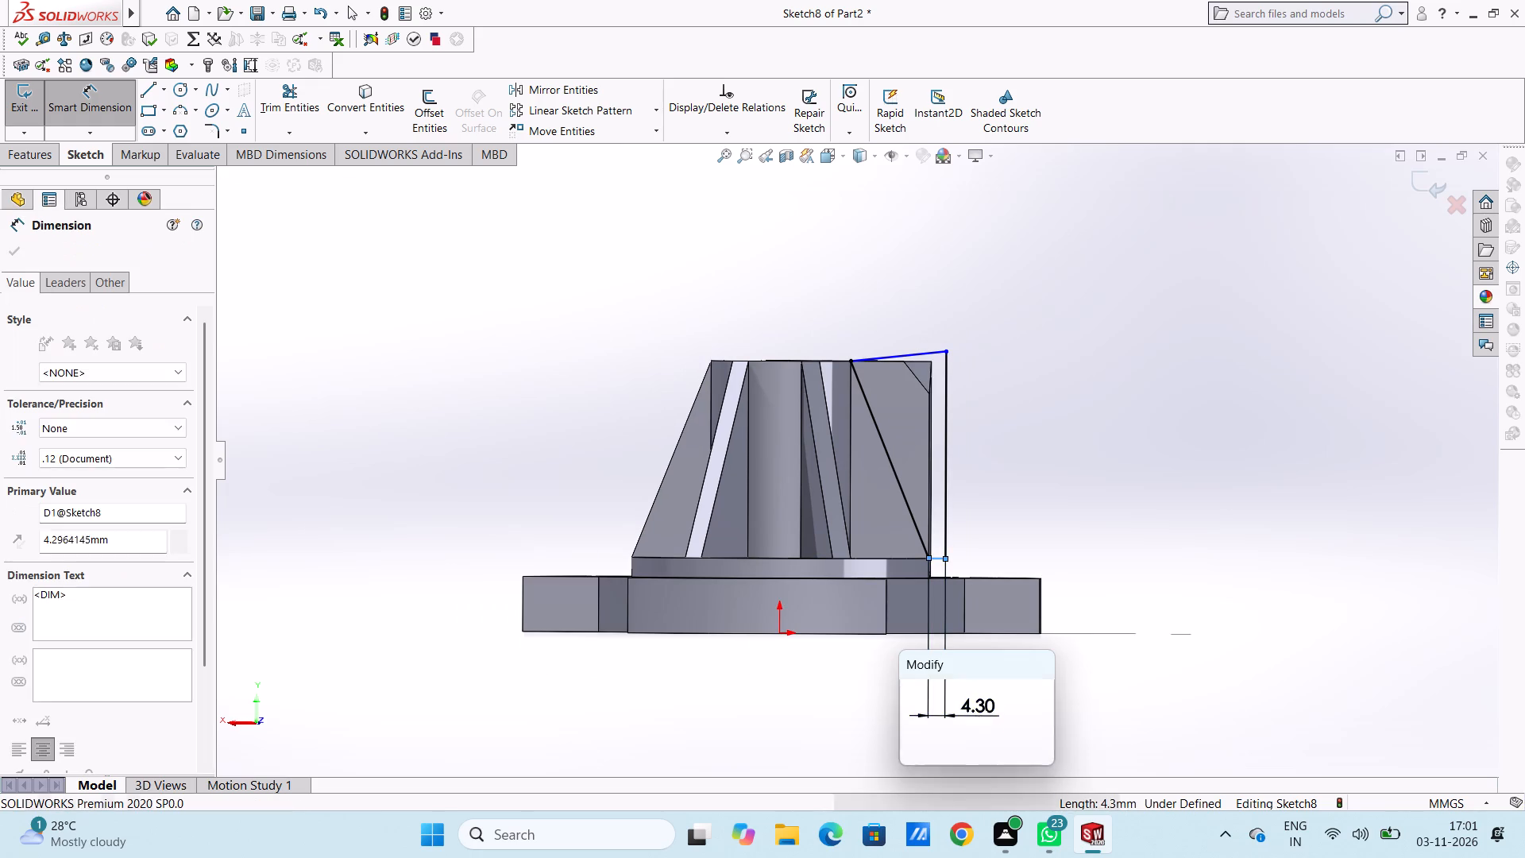
click(910, 688)
click(878, 698)
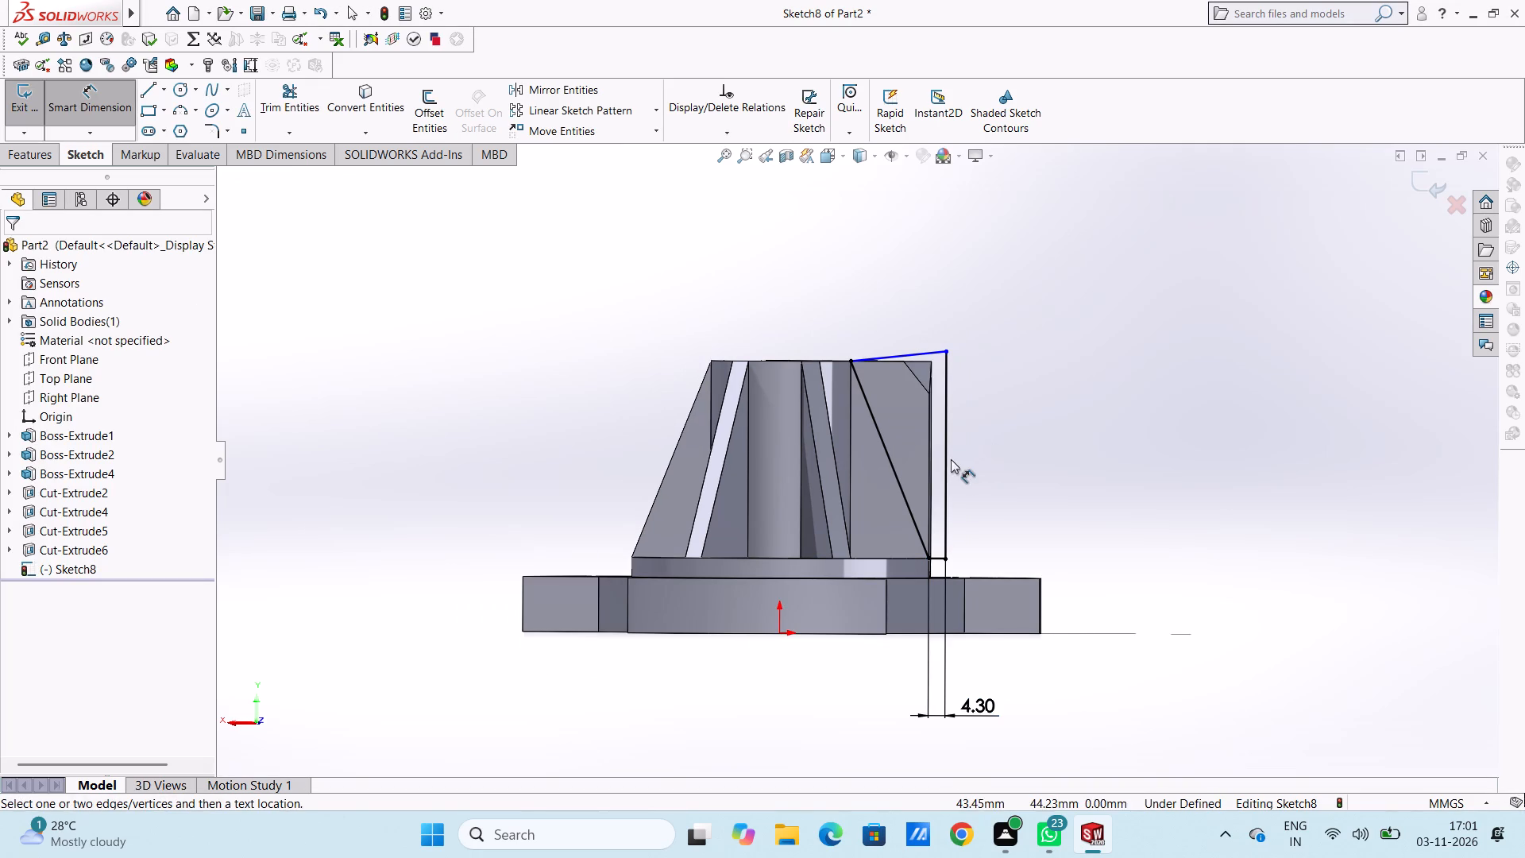
click(947, 458)
click(1183, 495)
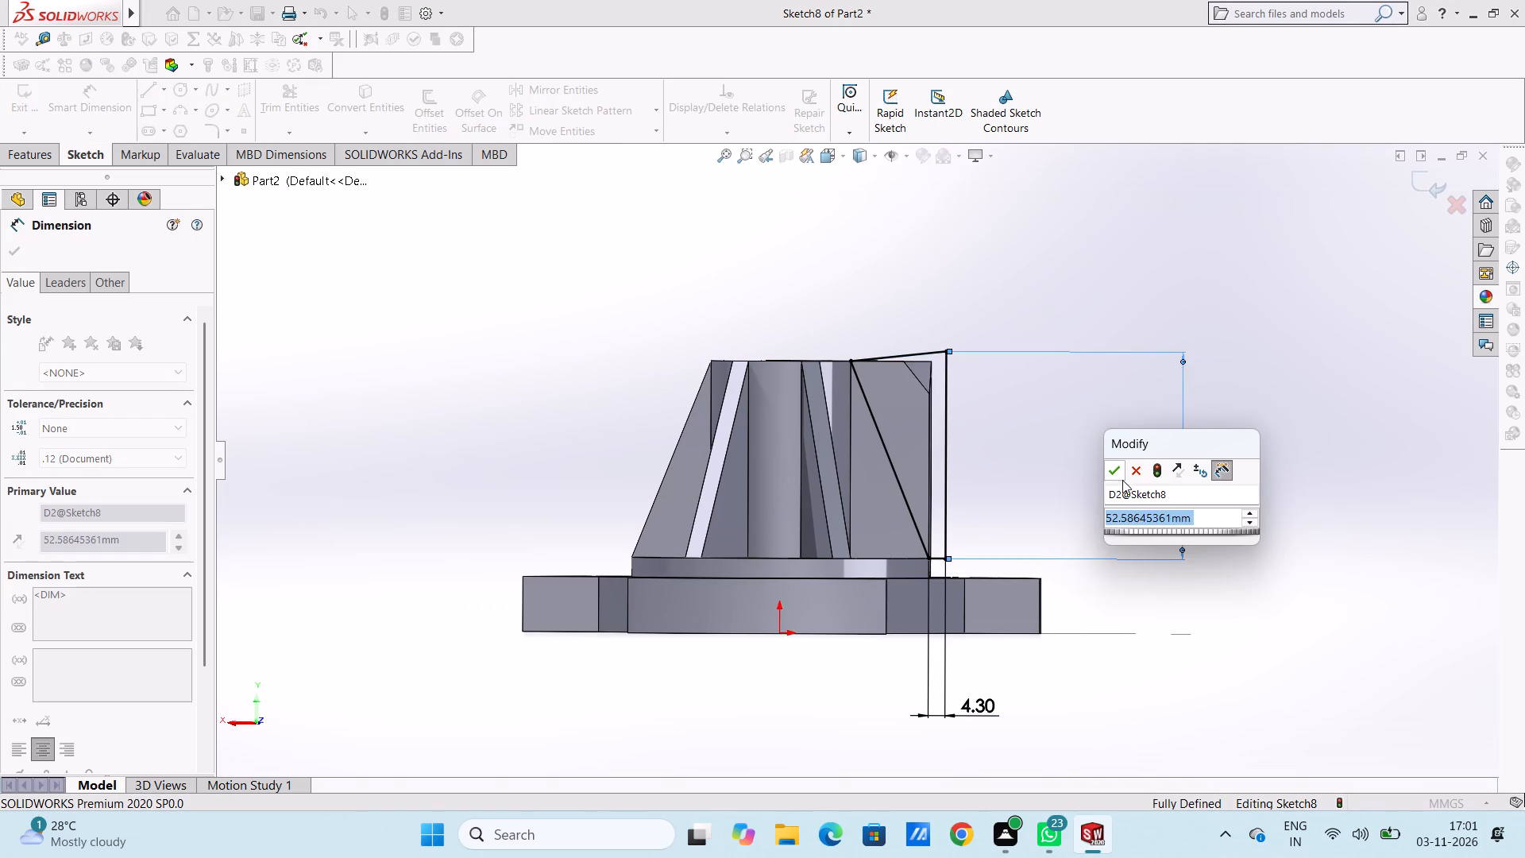
click(1112, 473)
click(1050, 462)
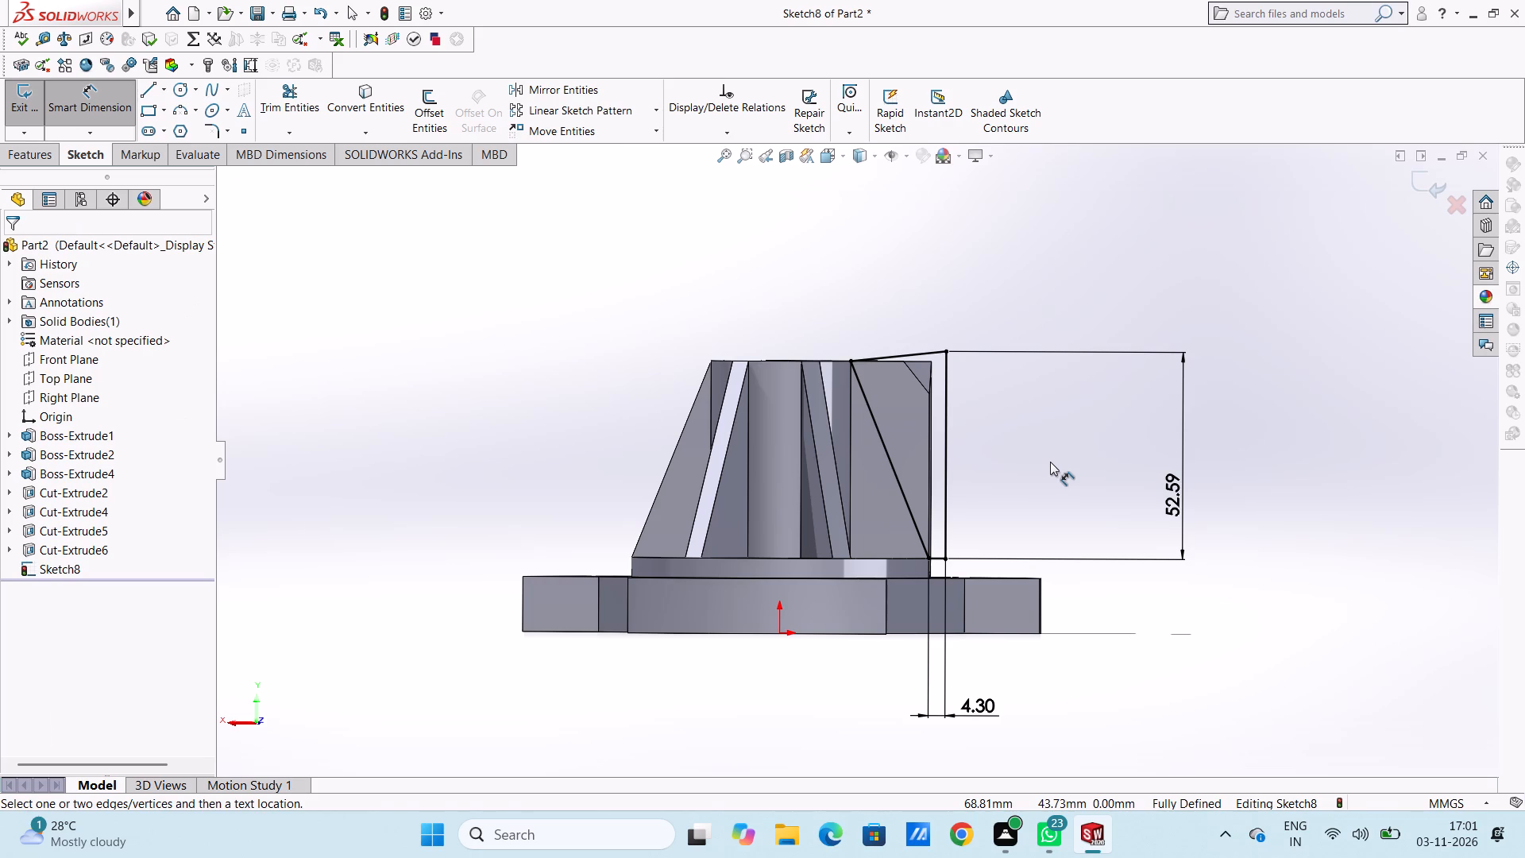
middle_drag(1099, 334, 1078, 366)
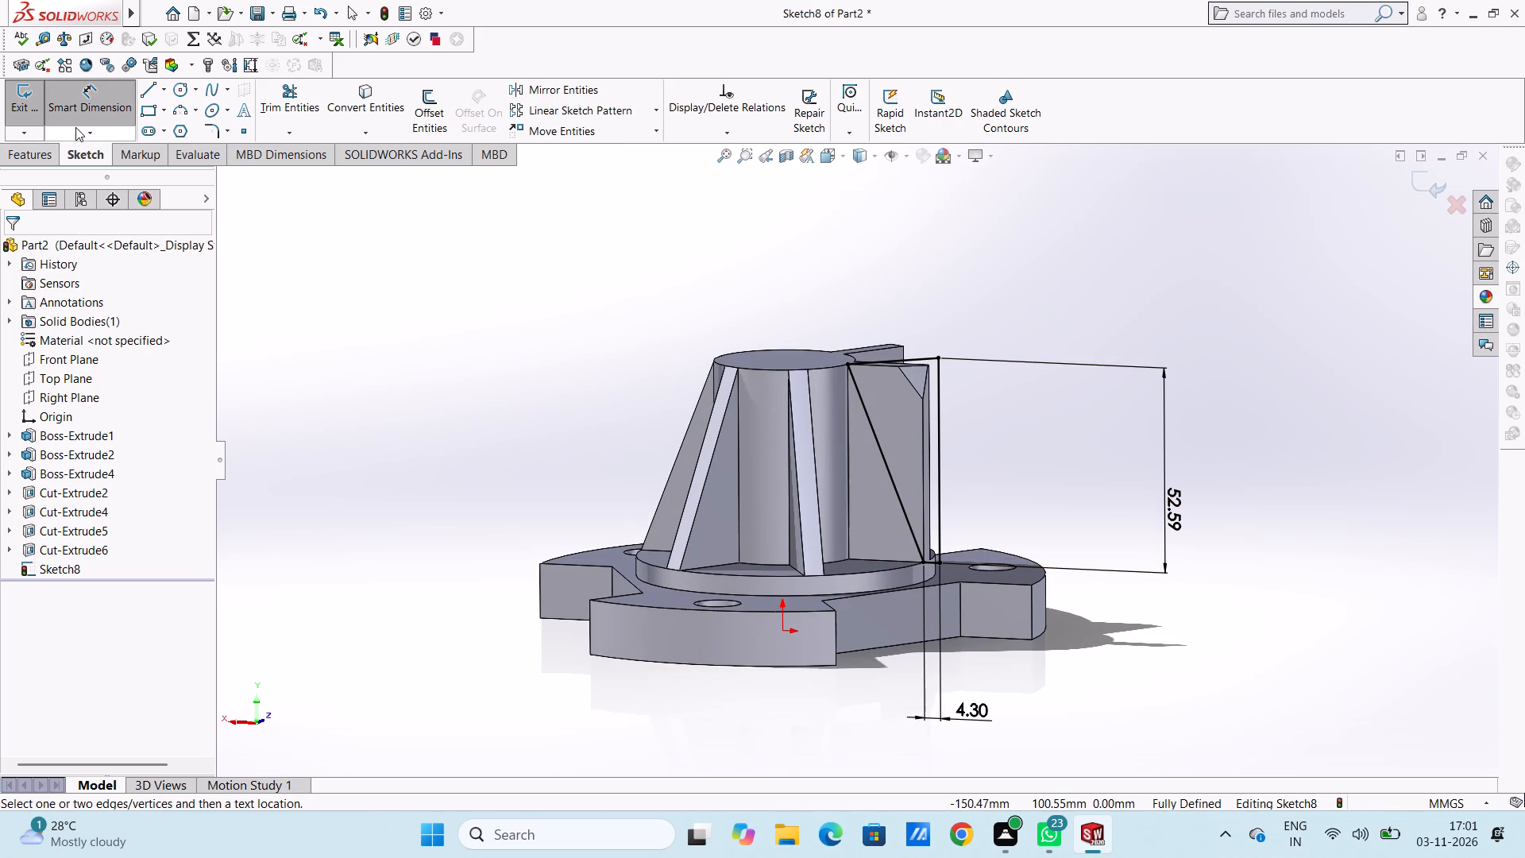
click(93, 107)
Make a blind extruded cut 50 mm deep from the closed profile to taper this arm.
click(22, 158)
click(262, 110)
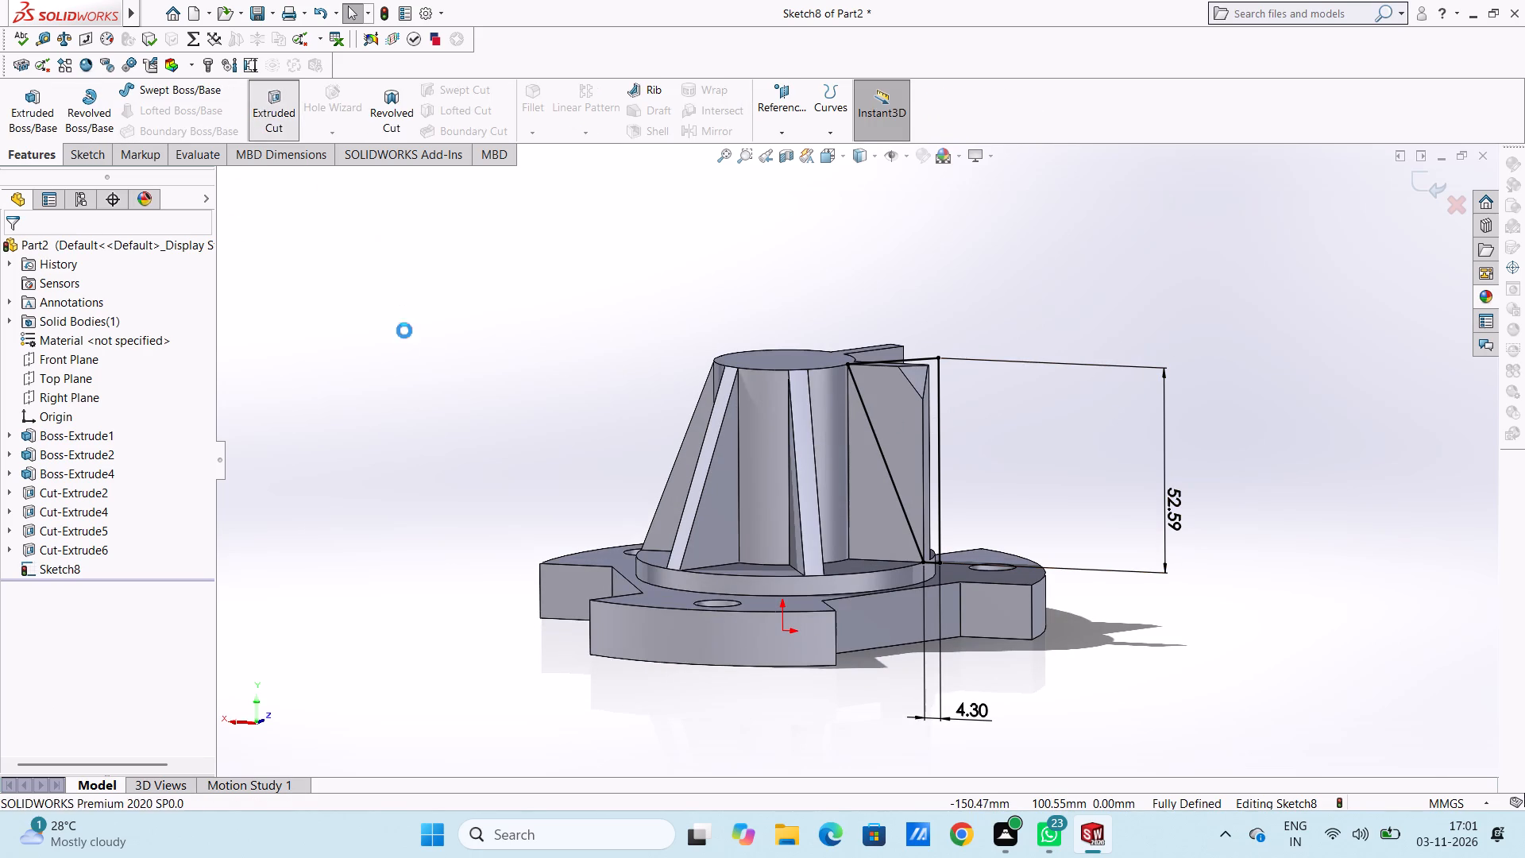
click(17, 257)
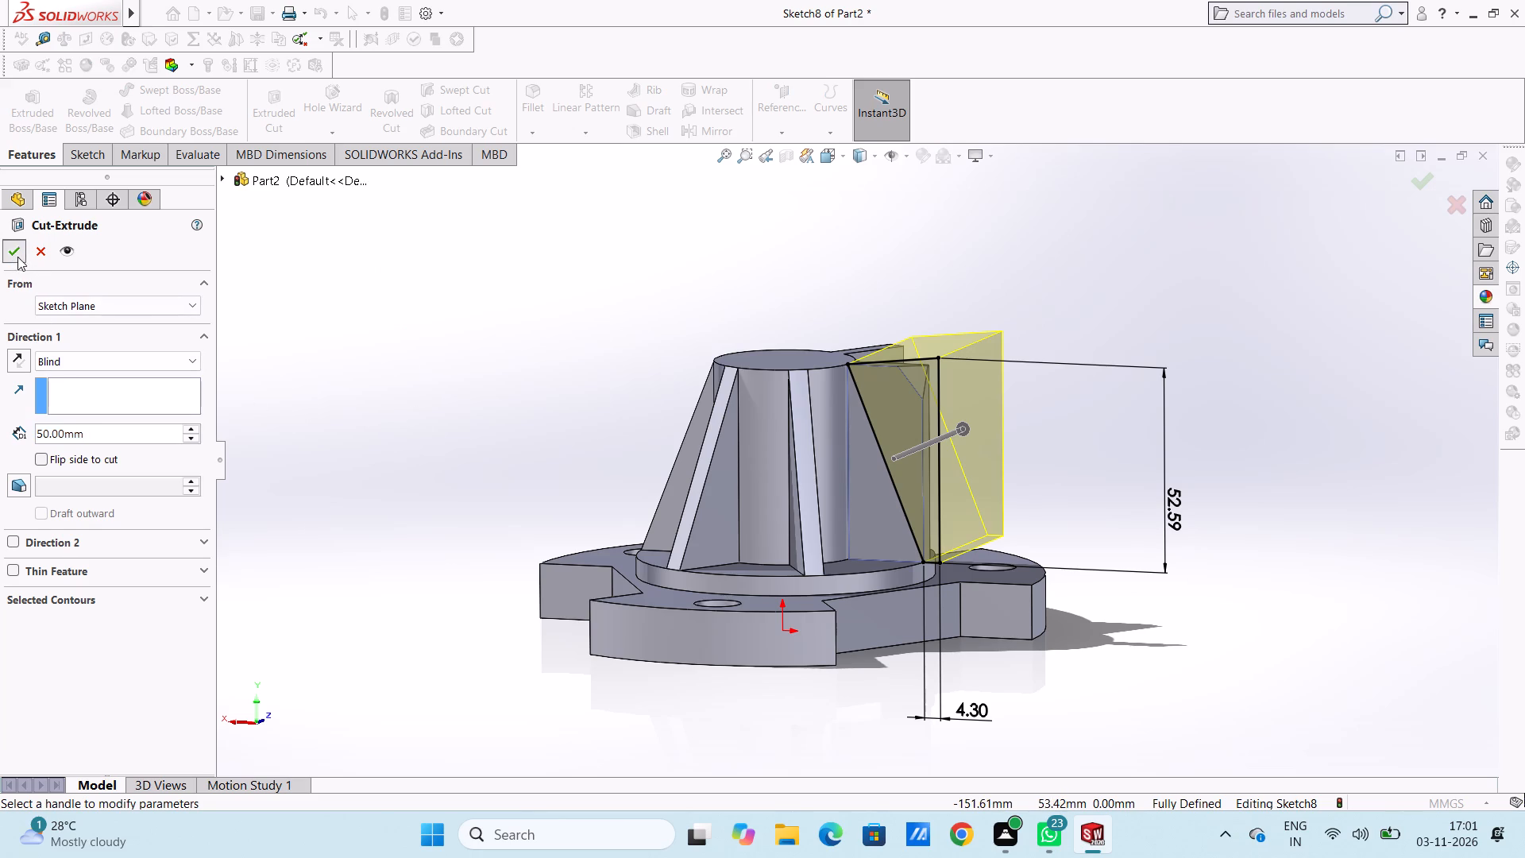
click(447, 391)
Start a new sketch on the flat side face of the last full-width arm, the one still untapered.
middle_drag(473, 406, 538, 417)
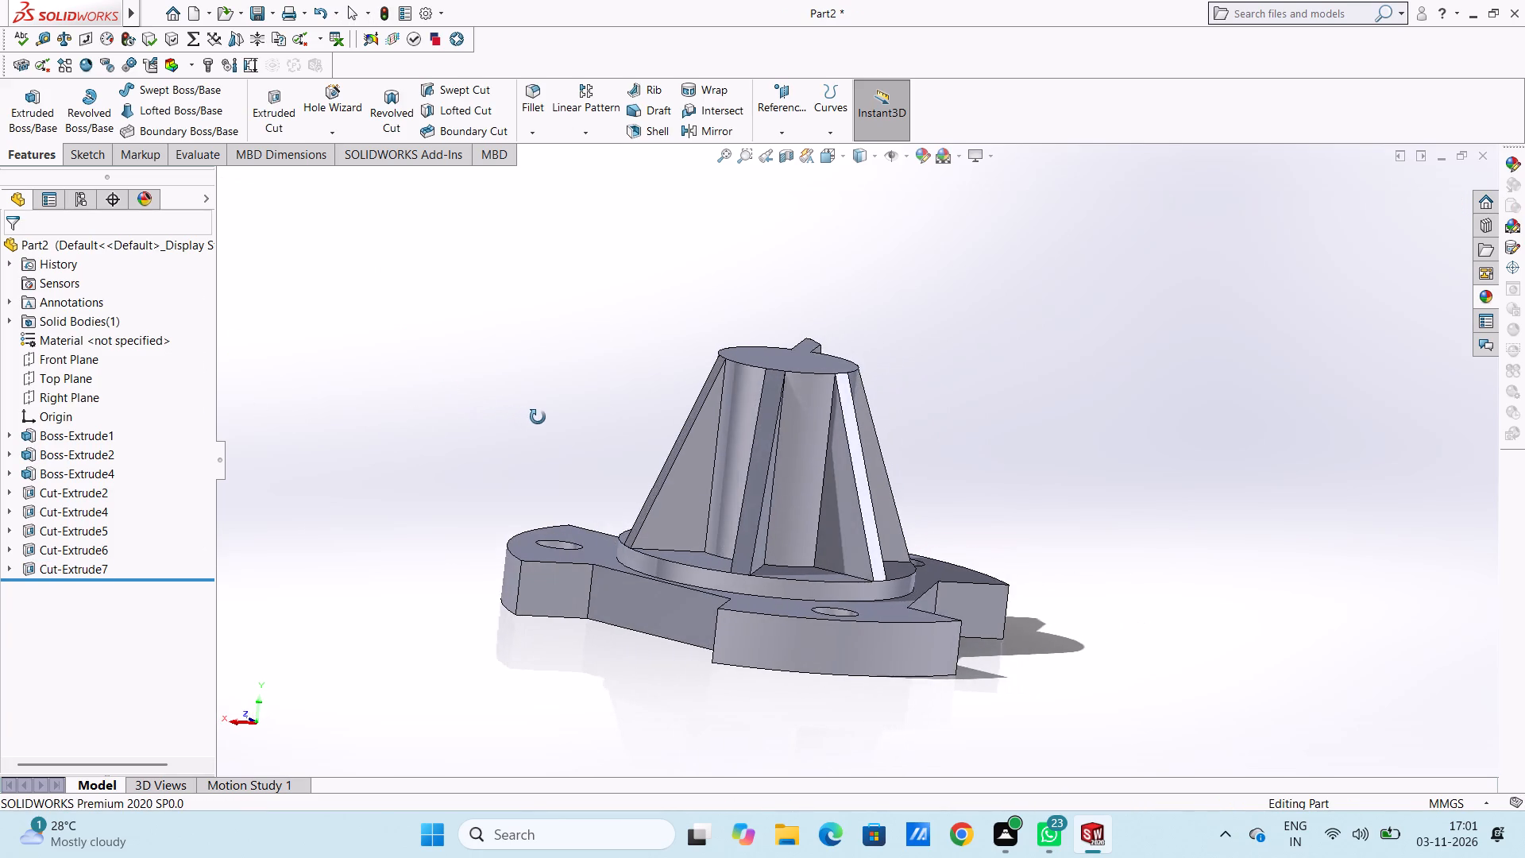
middle_drag(538, 417, 545, 531)
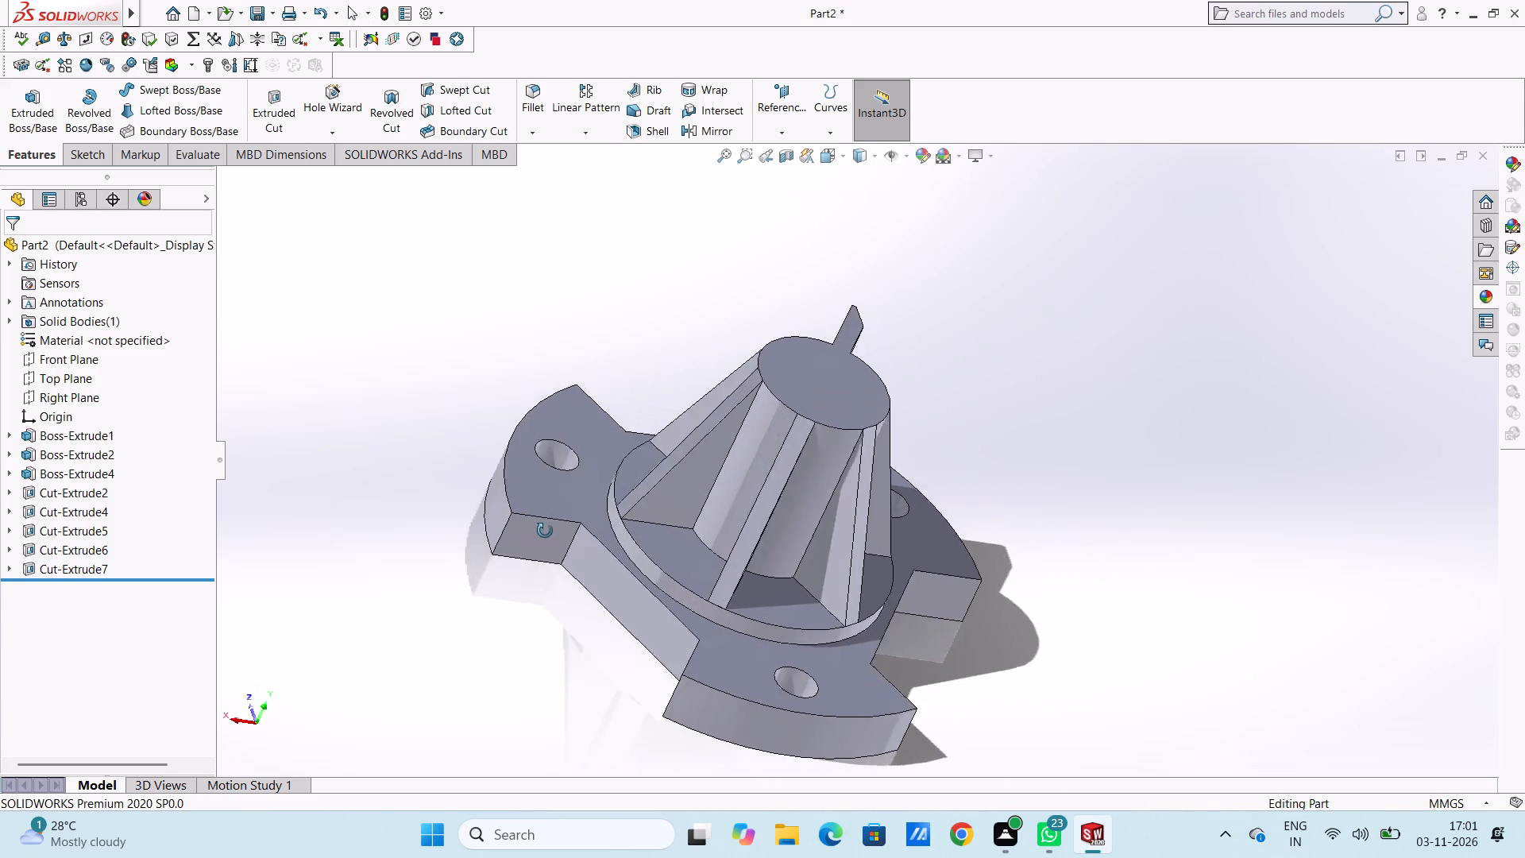
middle_drag(545, 531, 524, 489)
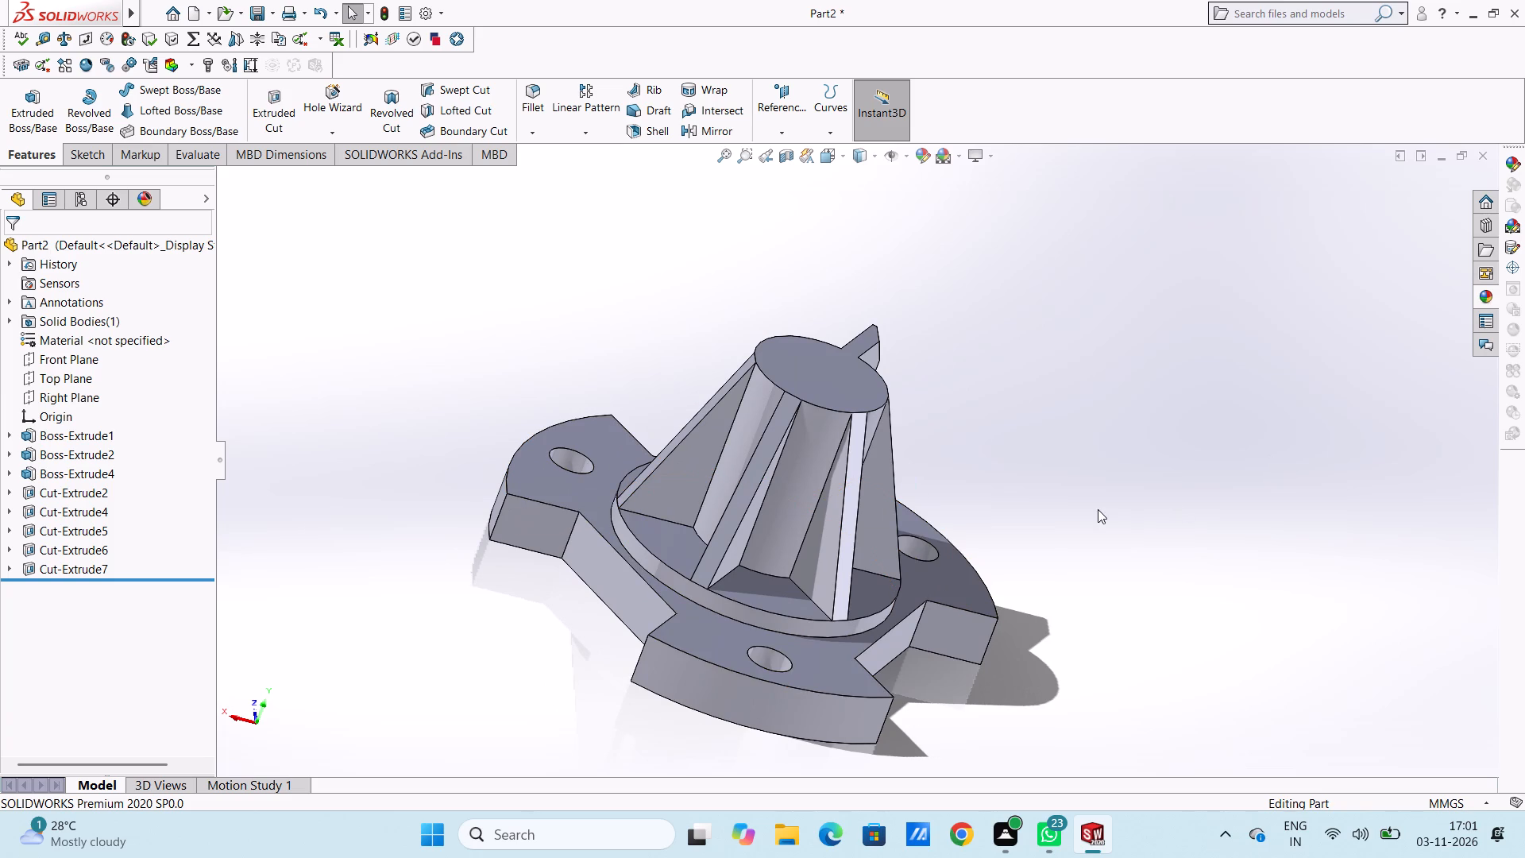
middle_drag(1098, 509, 1040, 512)
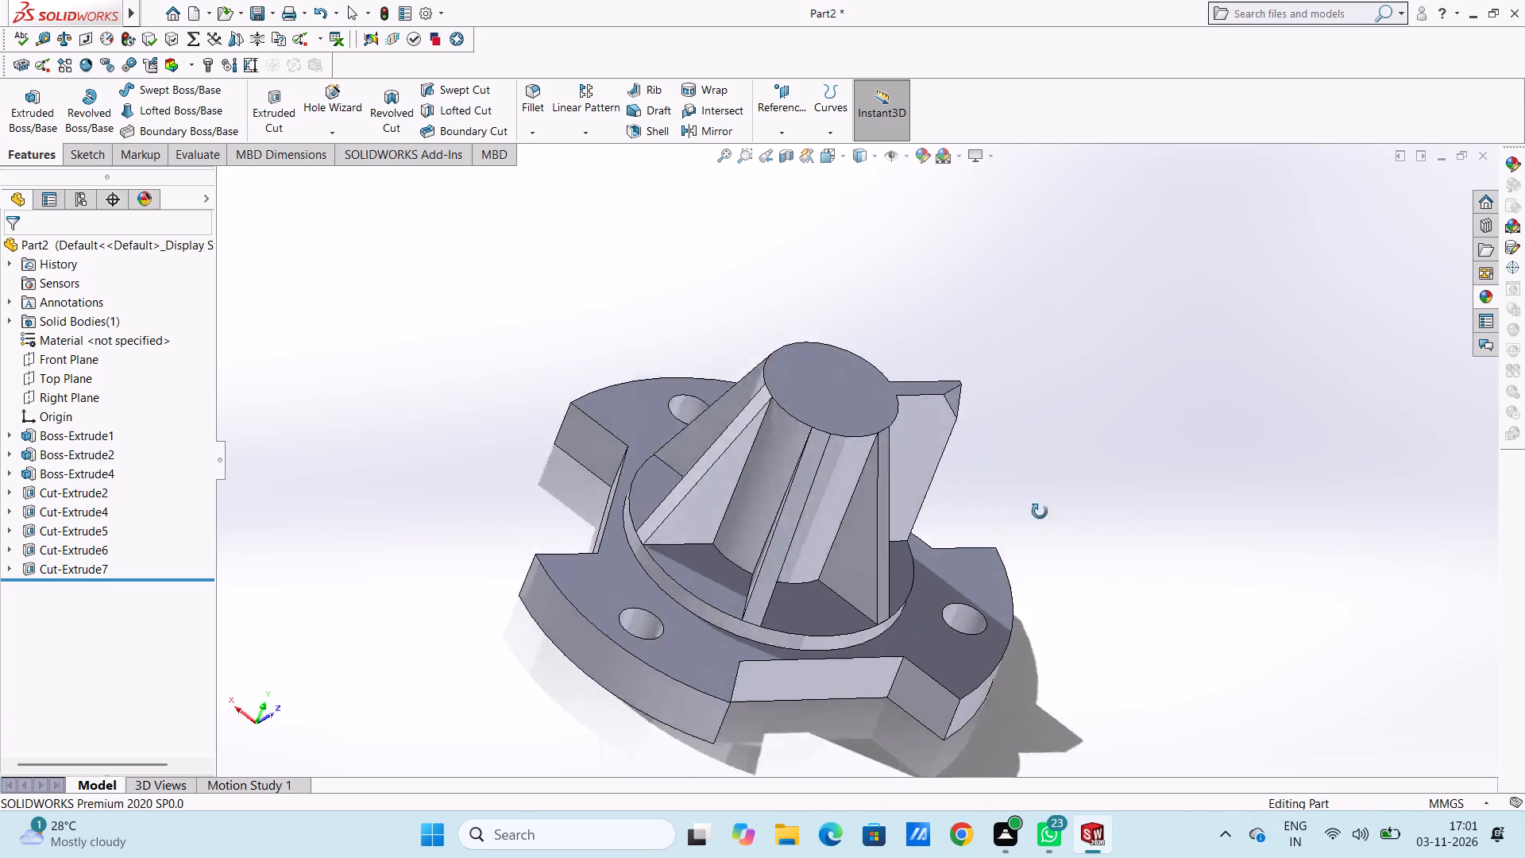
middle_drag(1040, 512, 986, 382)
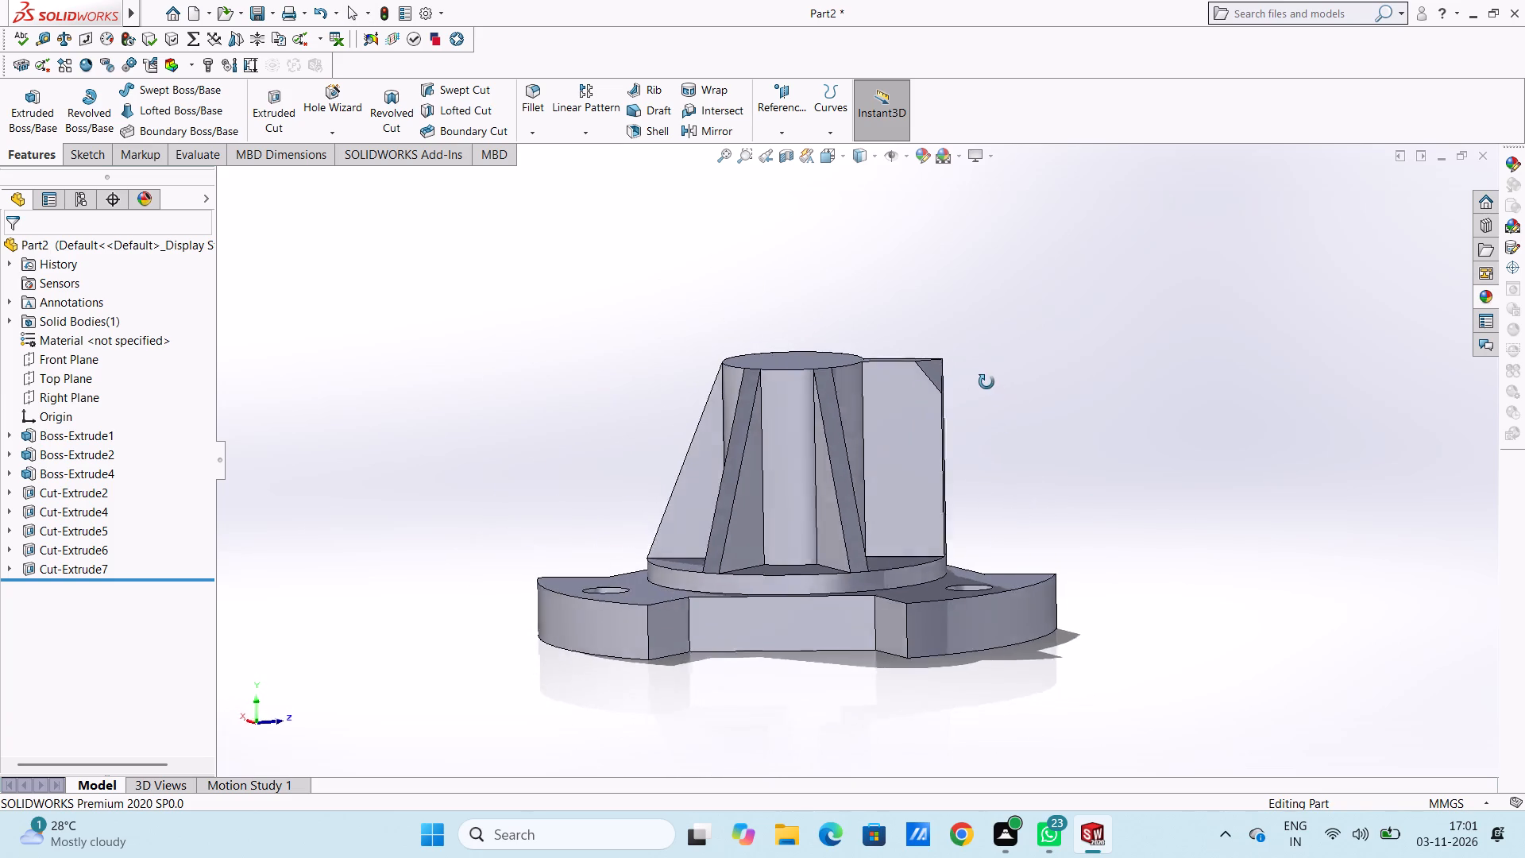
middle_drag(986, 382, 983, 358)
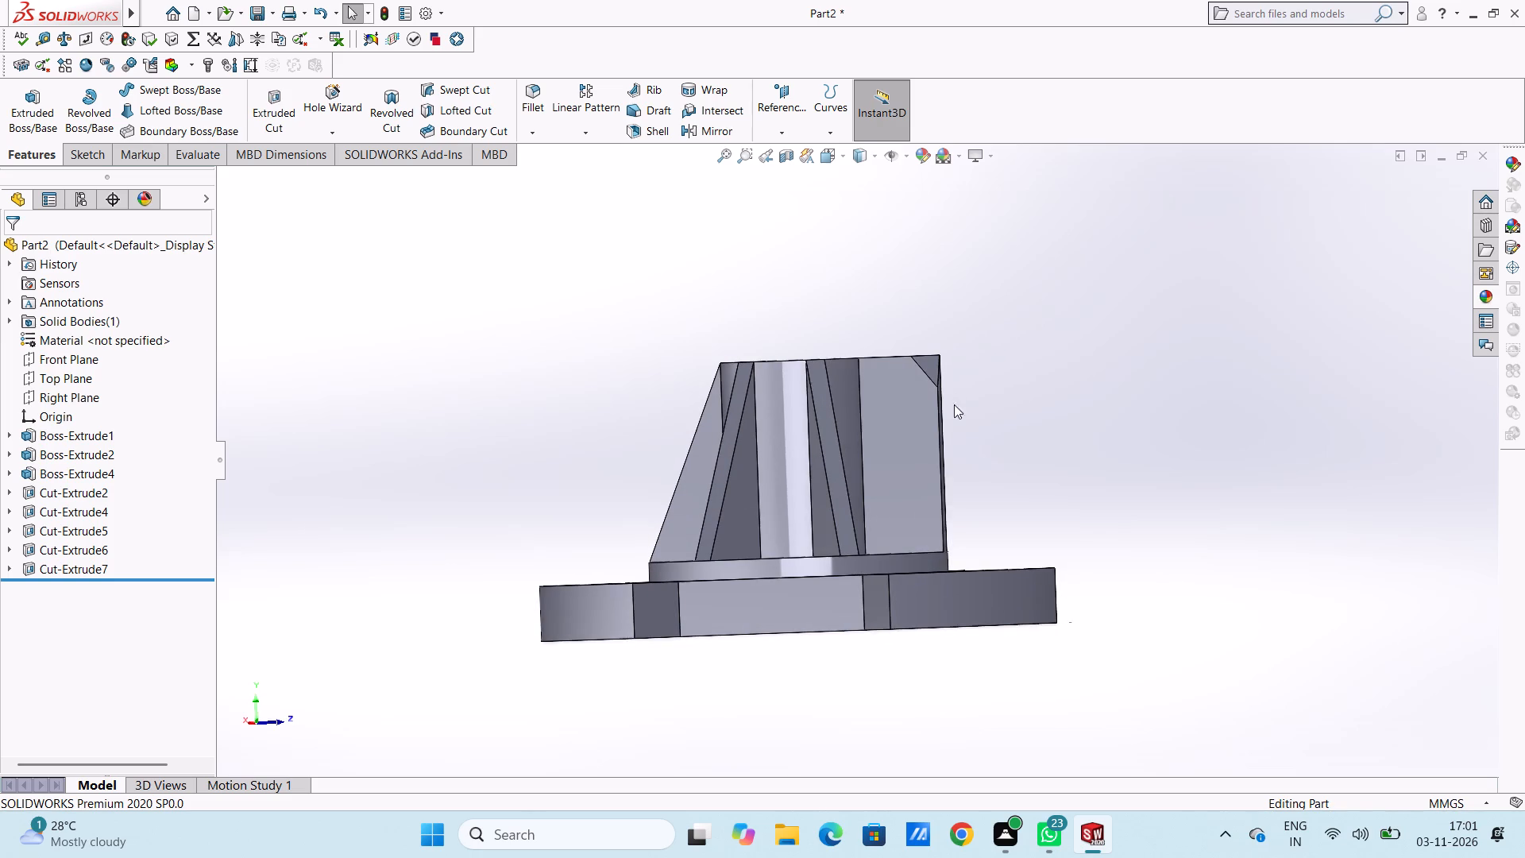
scroll(937, 450, down, 1)
click(902, 435)
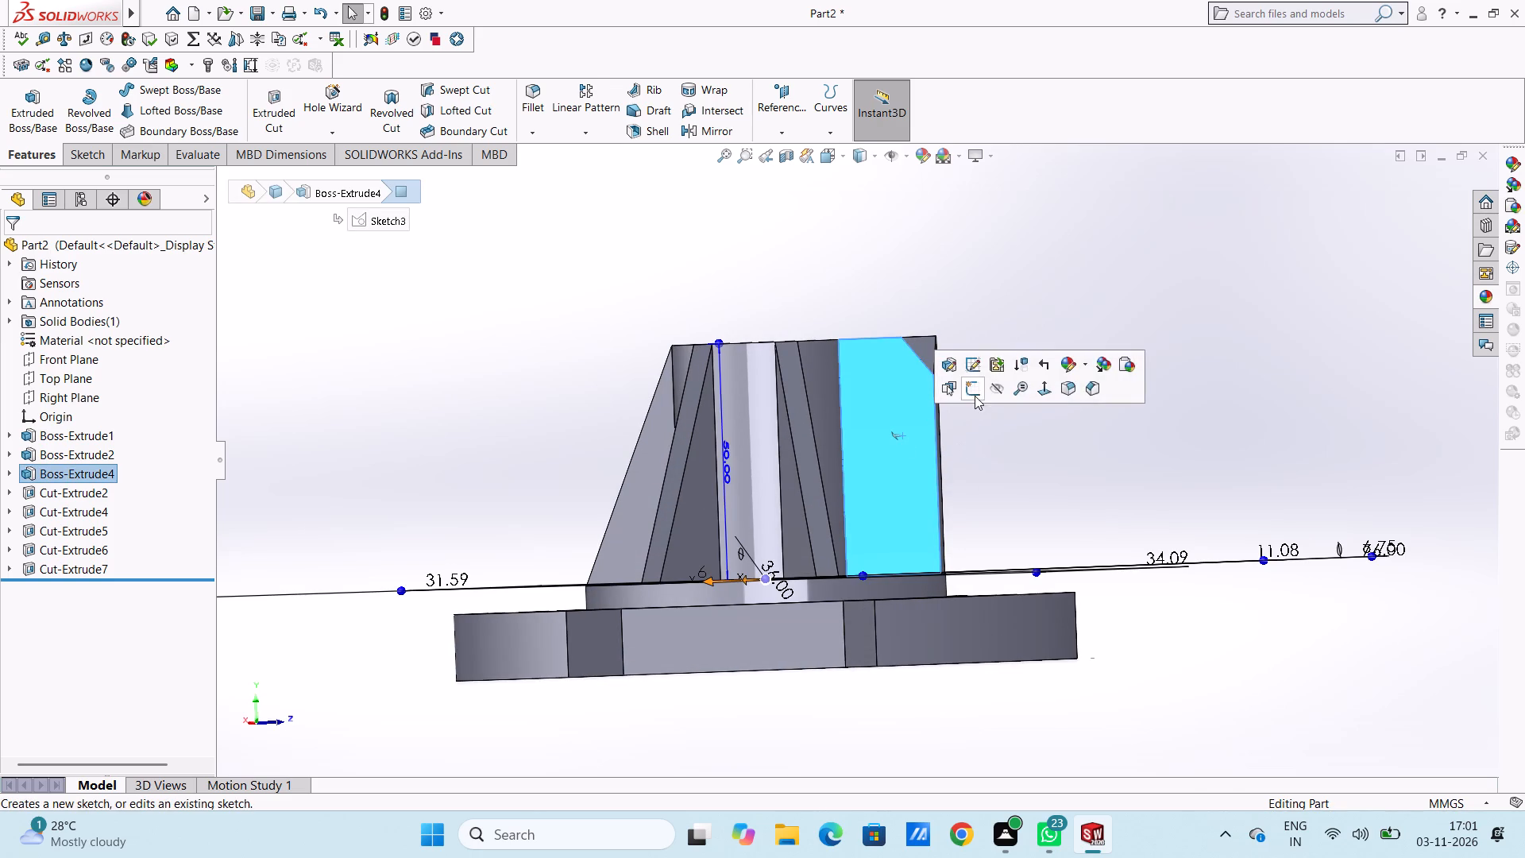
click(973, 393)
click(971, 440)
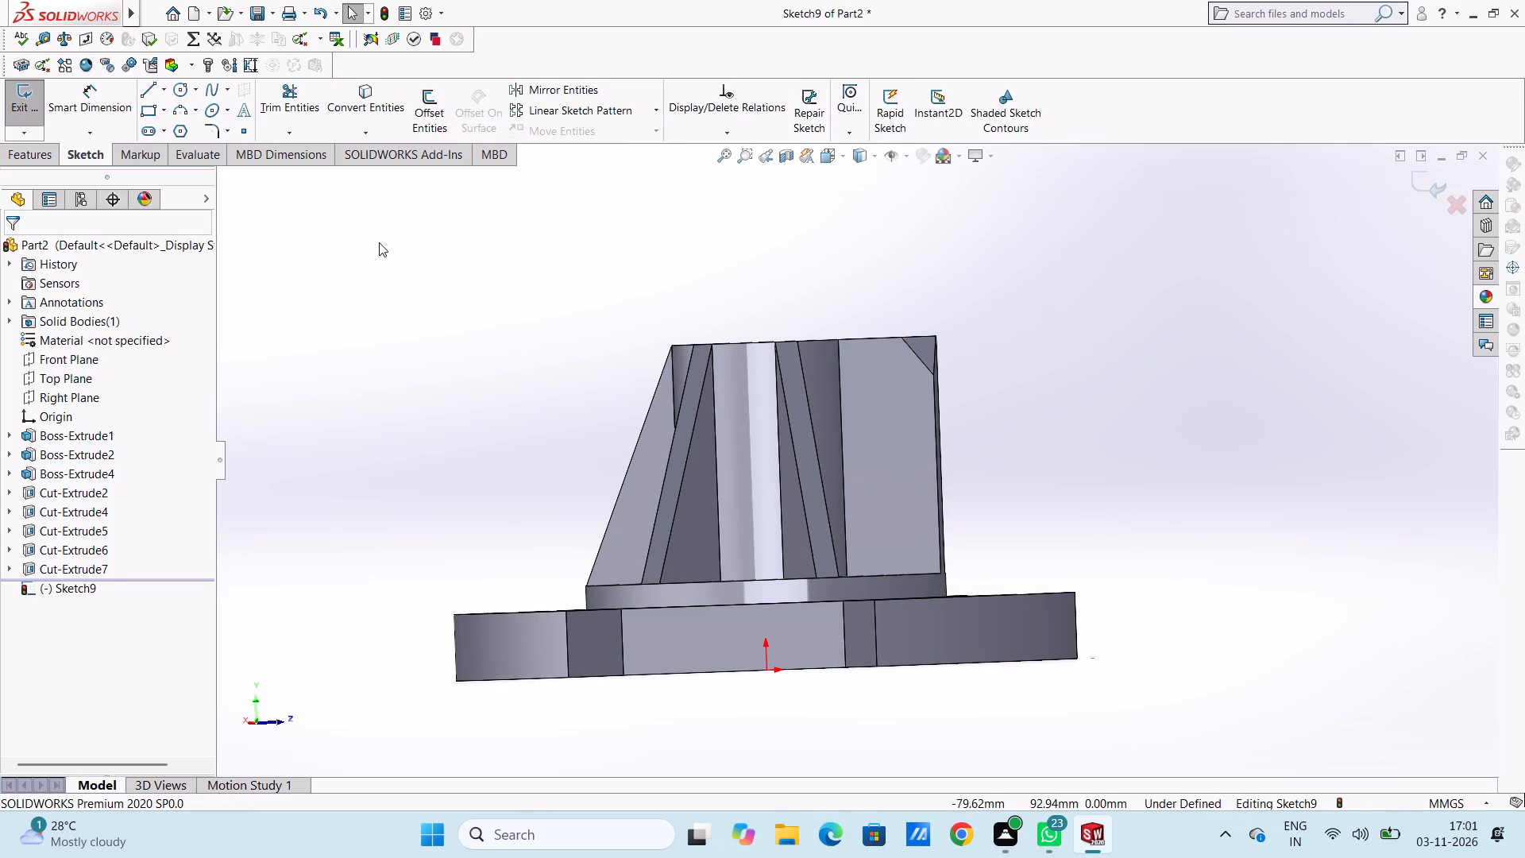
Sketch a closed four-line profile: diagonal from inner top to outer bottom corner, bottom about 7.1 mm, vertical about 54.1 mm, sloped top about 27.5 mm.
click(149, 91)
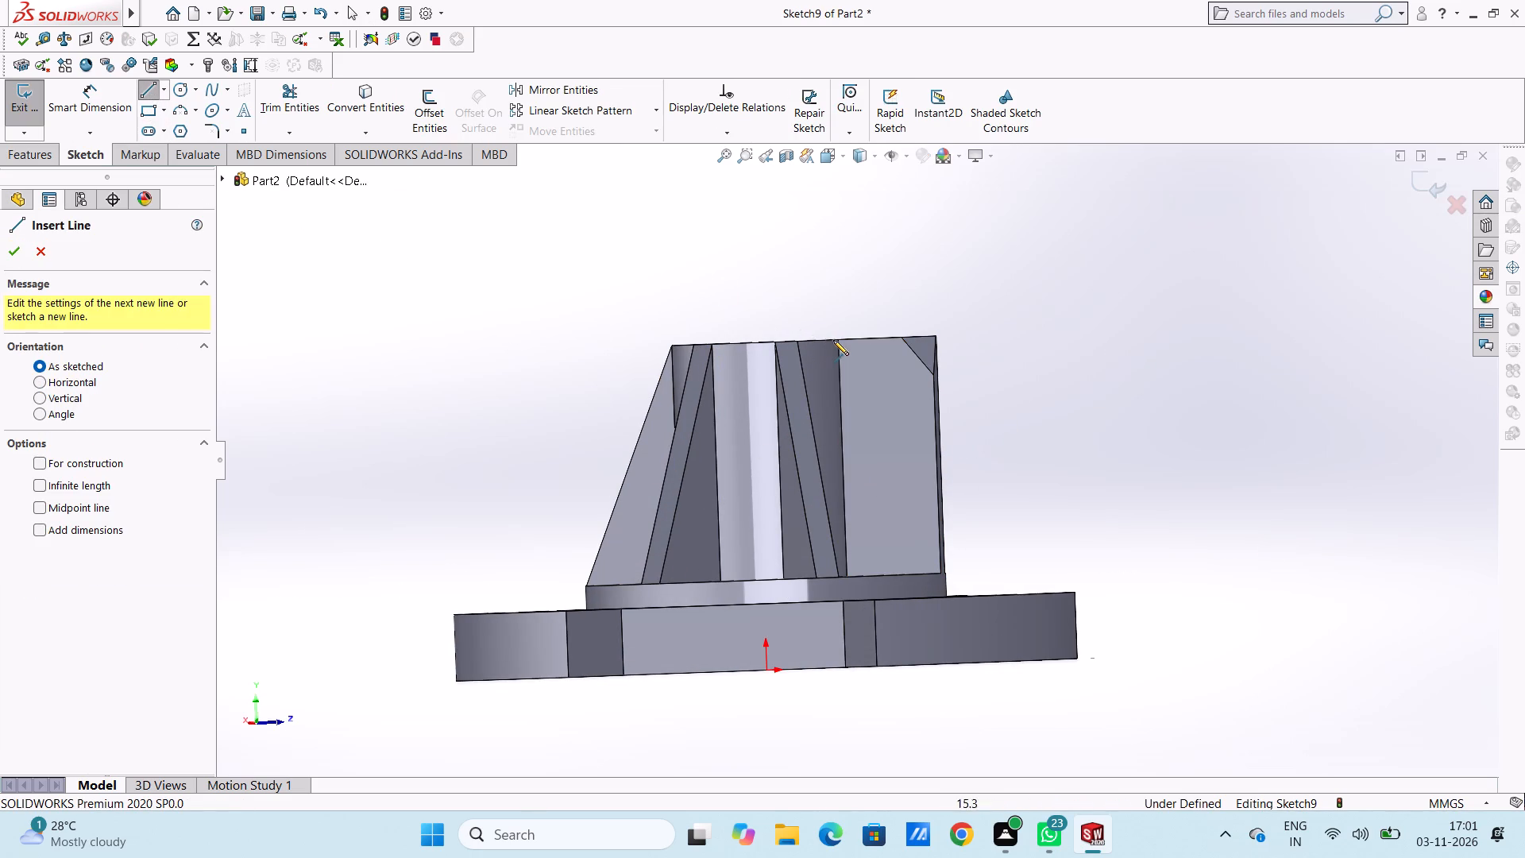
click(839, 341)
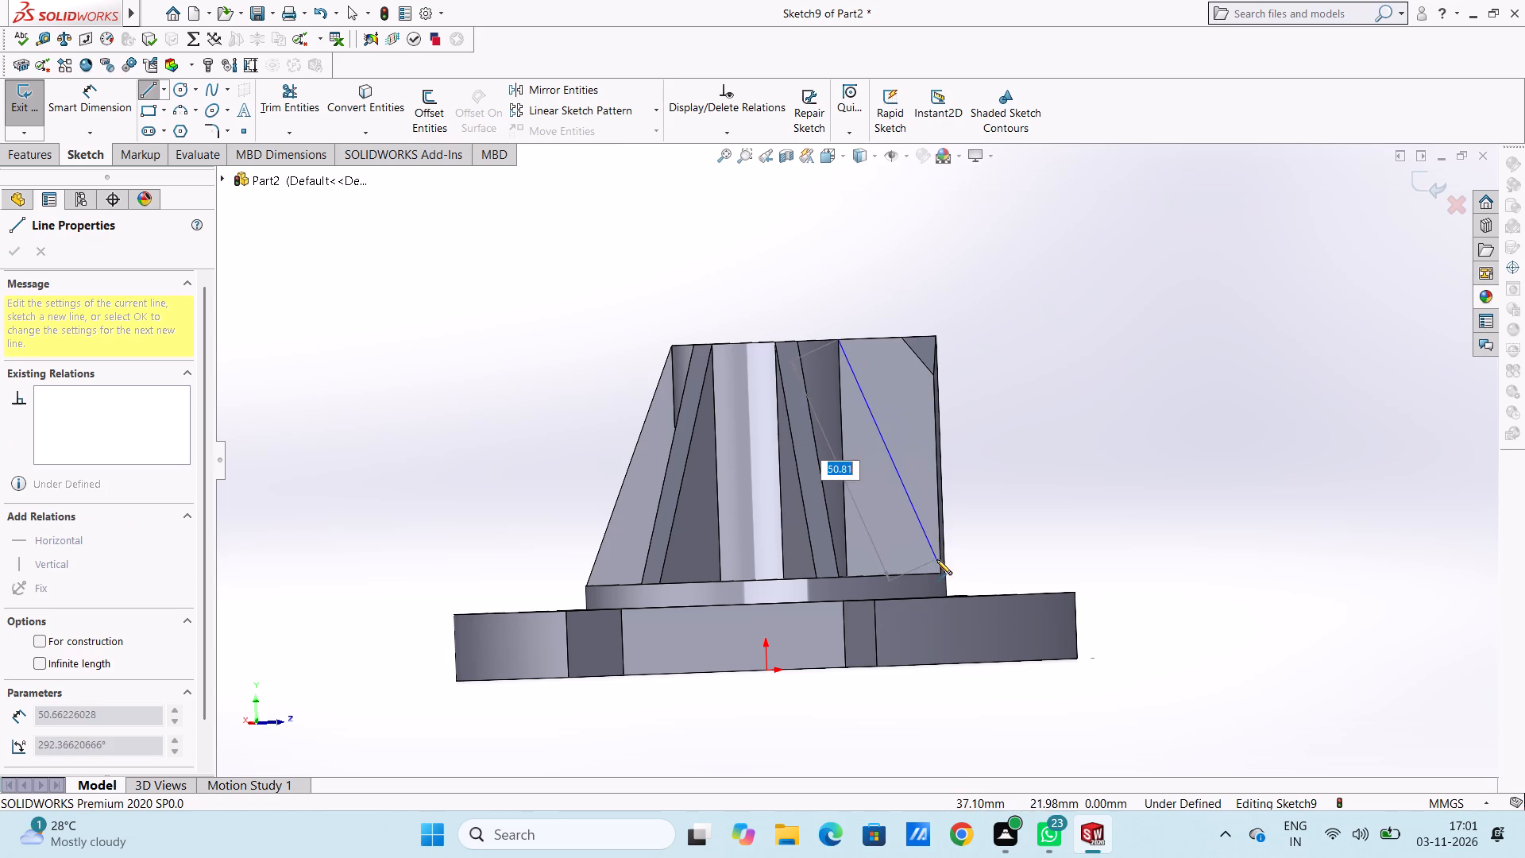
click(938, 575)
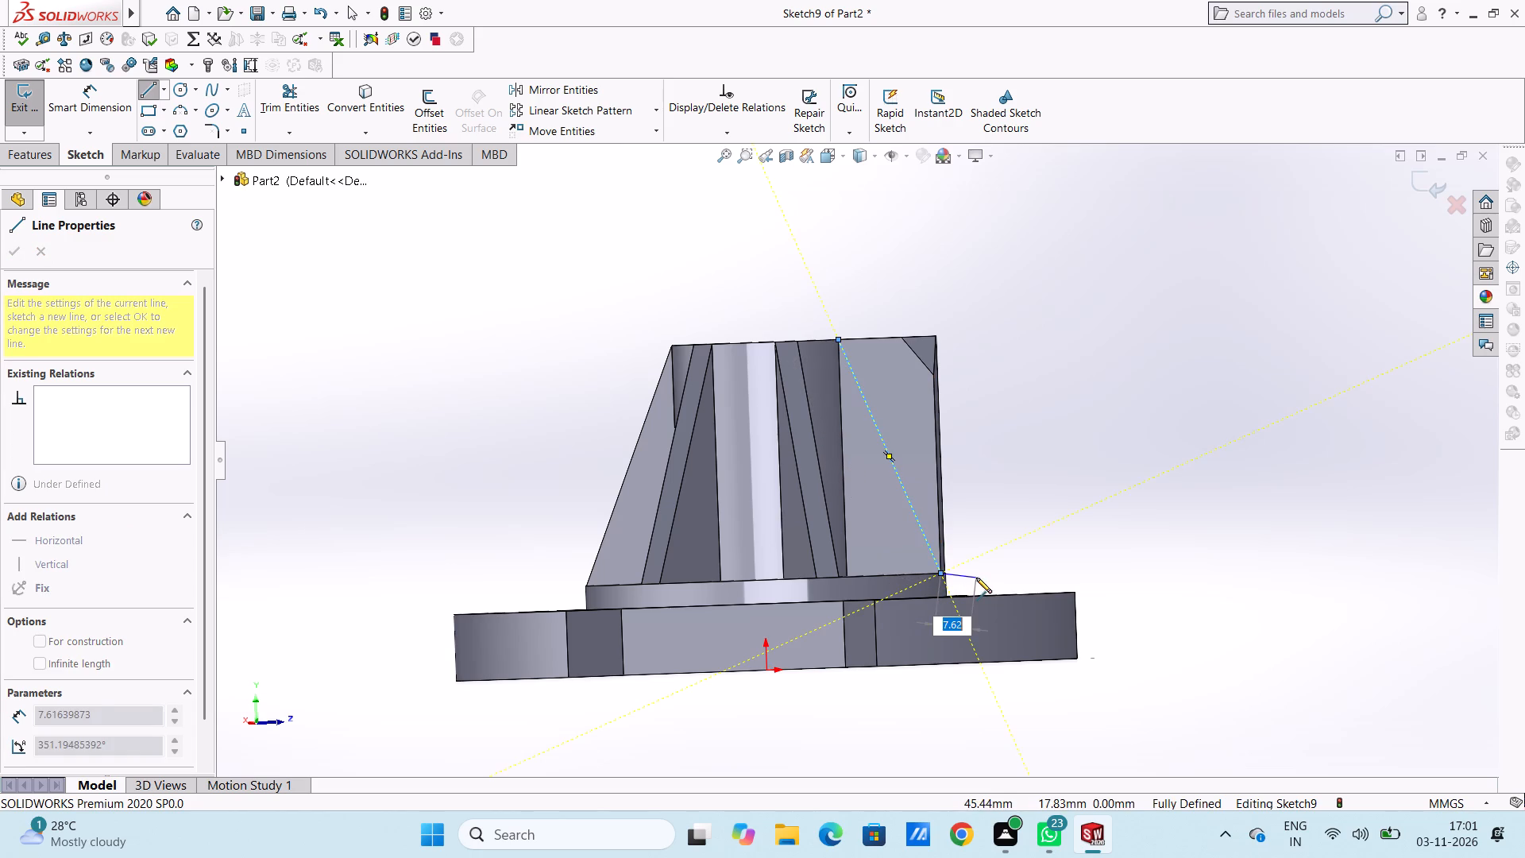
click(974, 572)
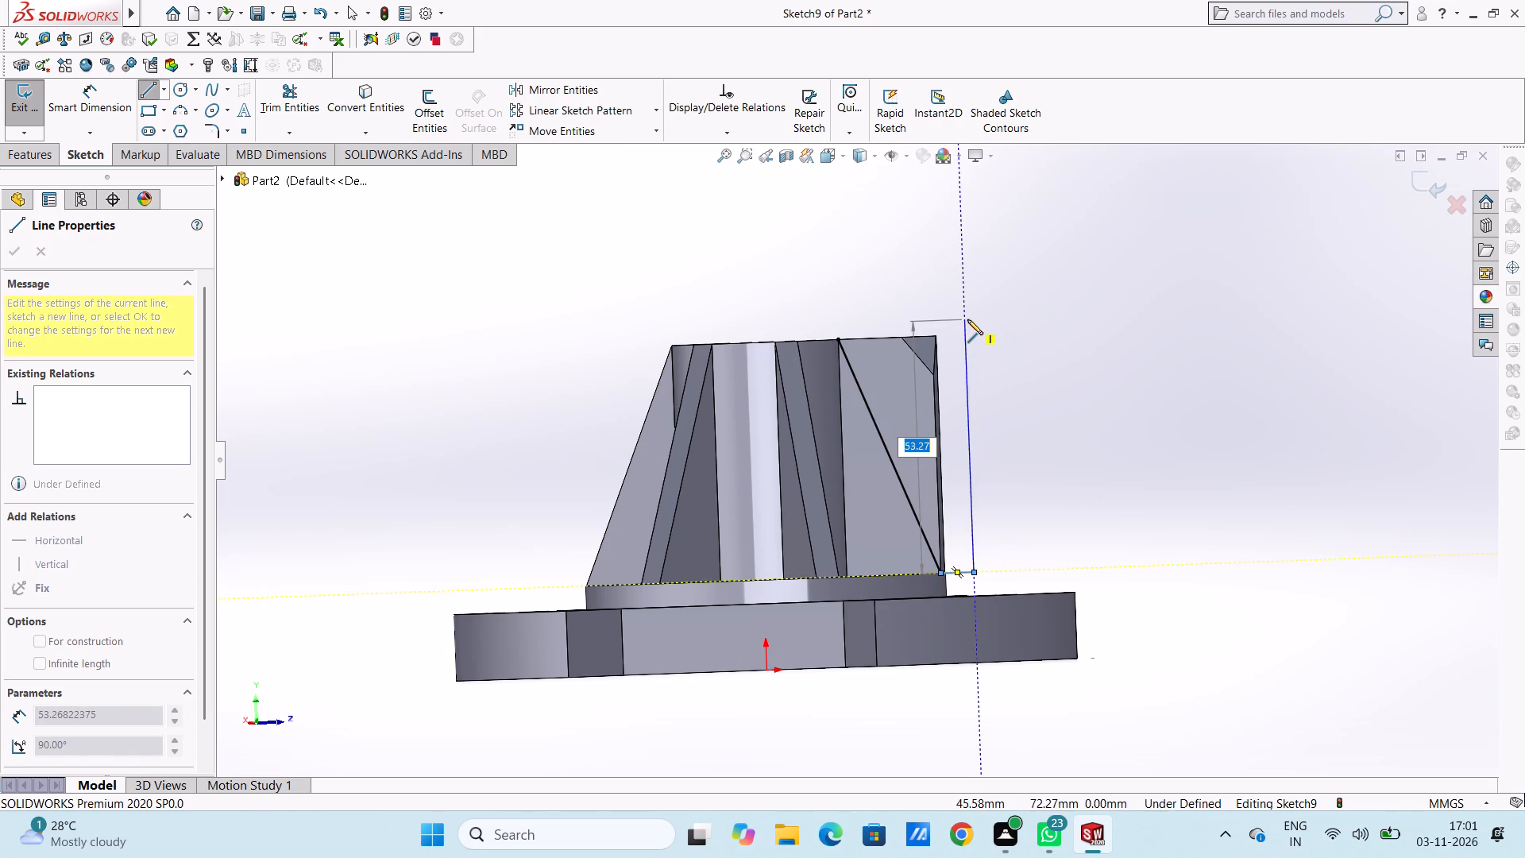
click(963, 315)
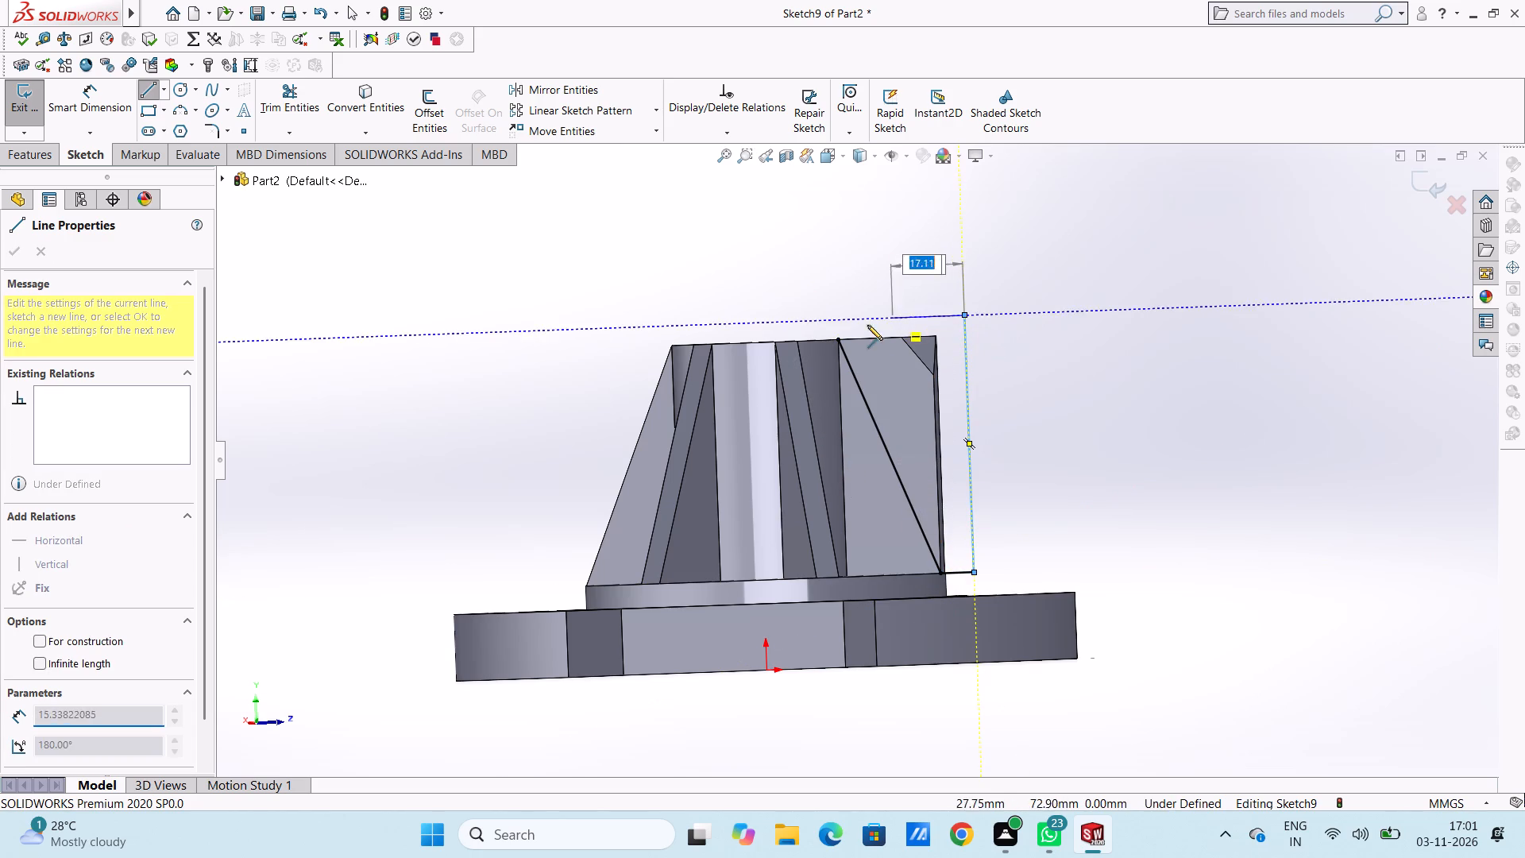
click(839, 338)
right_click(639, 224)
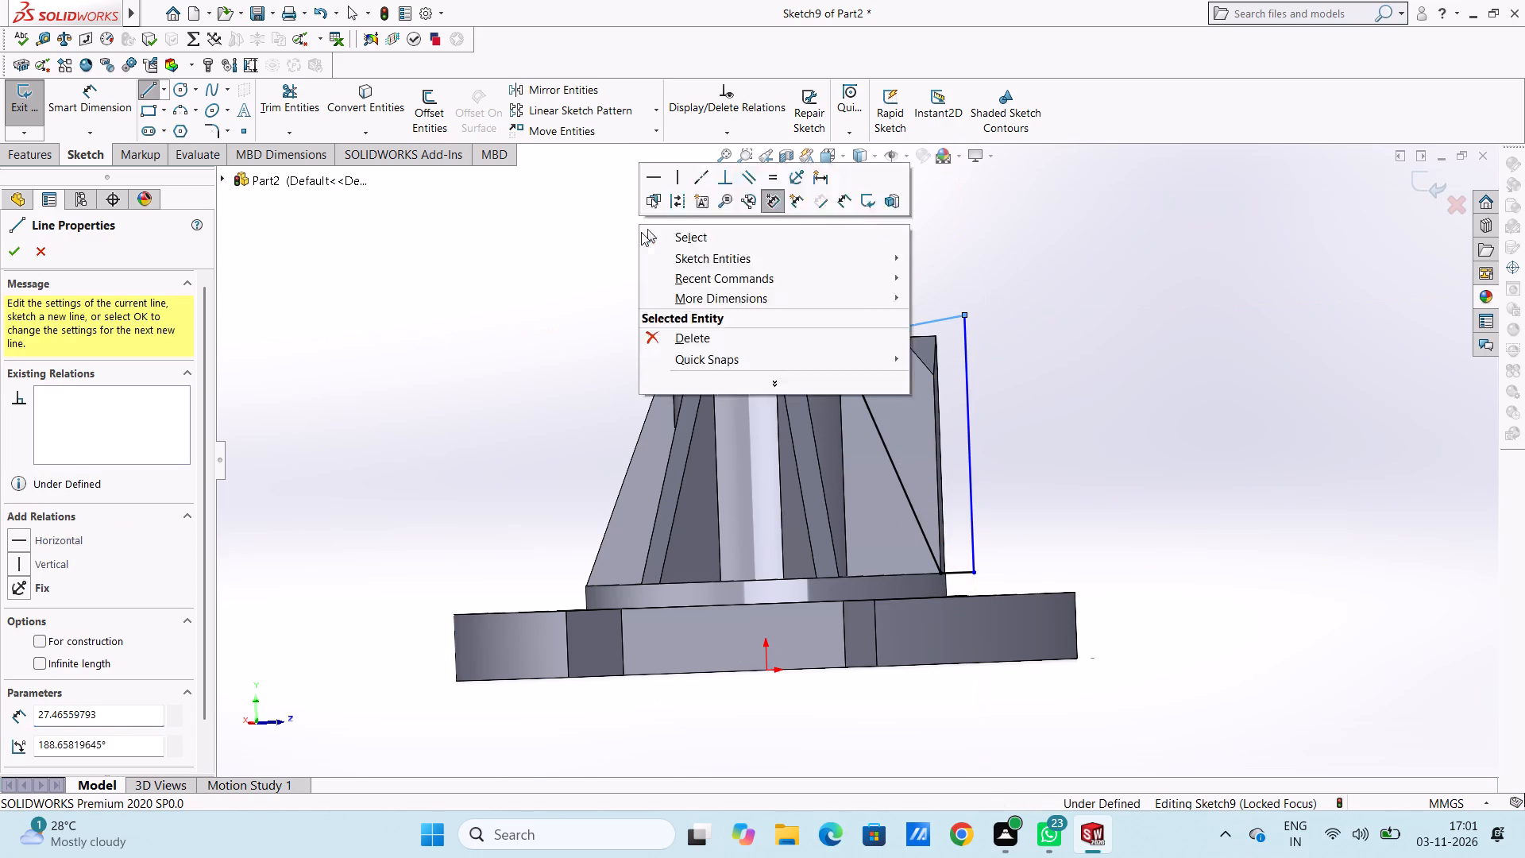
click(642, 236)
click(617, 263)
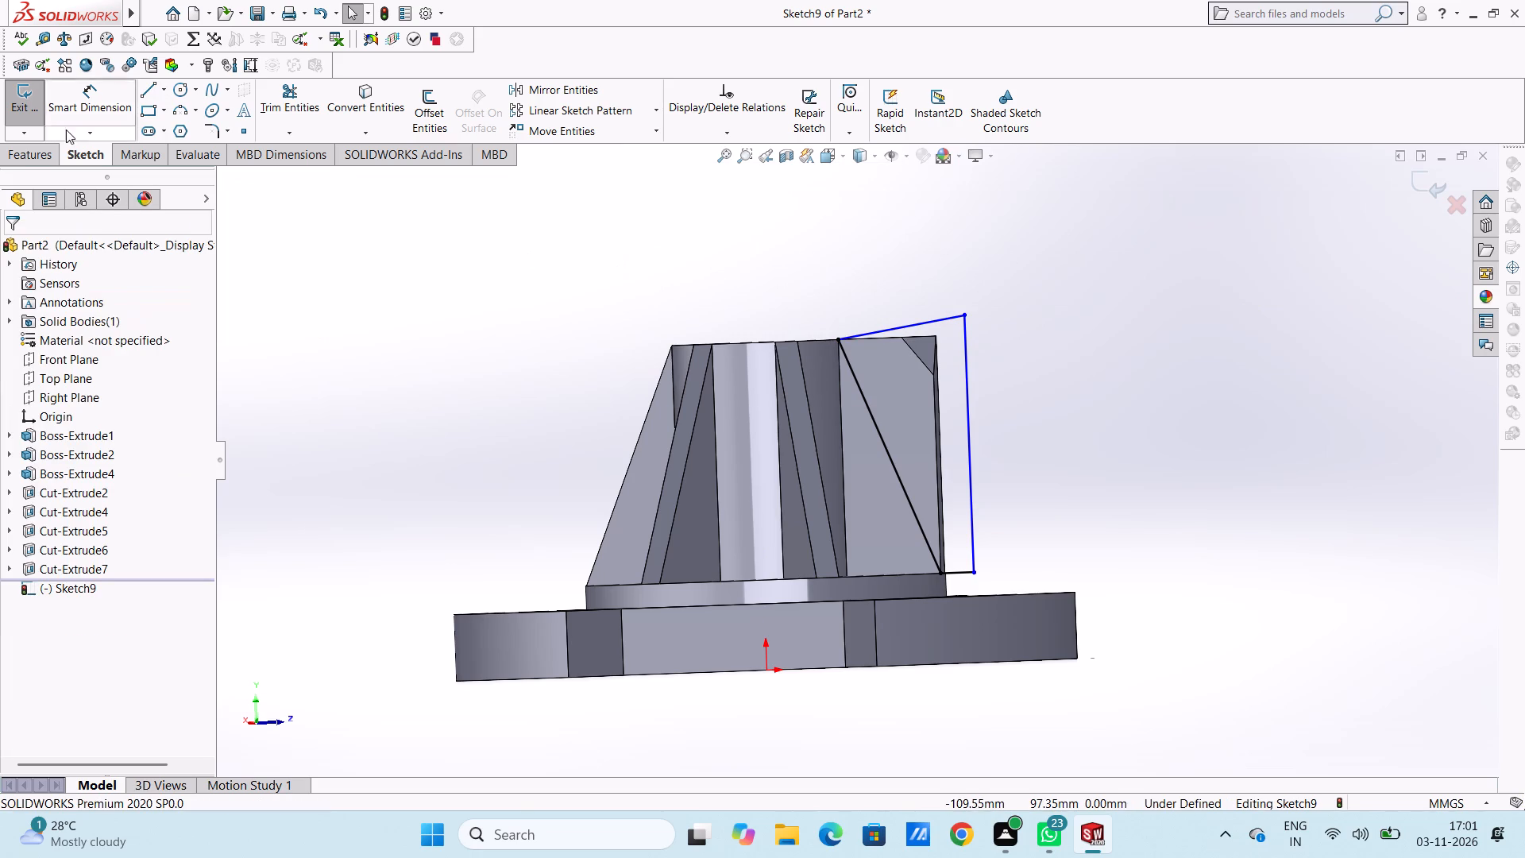
Dimension the profile's short bottom line at 7.06 mm and its outer vertical line at 54.13 mm, keeping the drawn sizes.
click(83, 106)
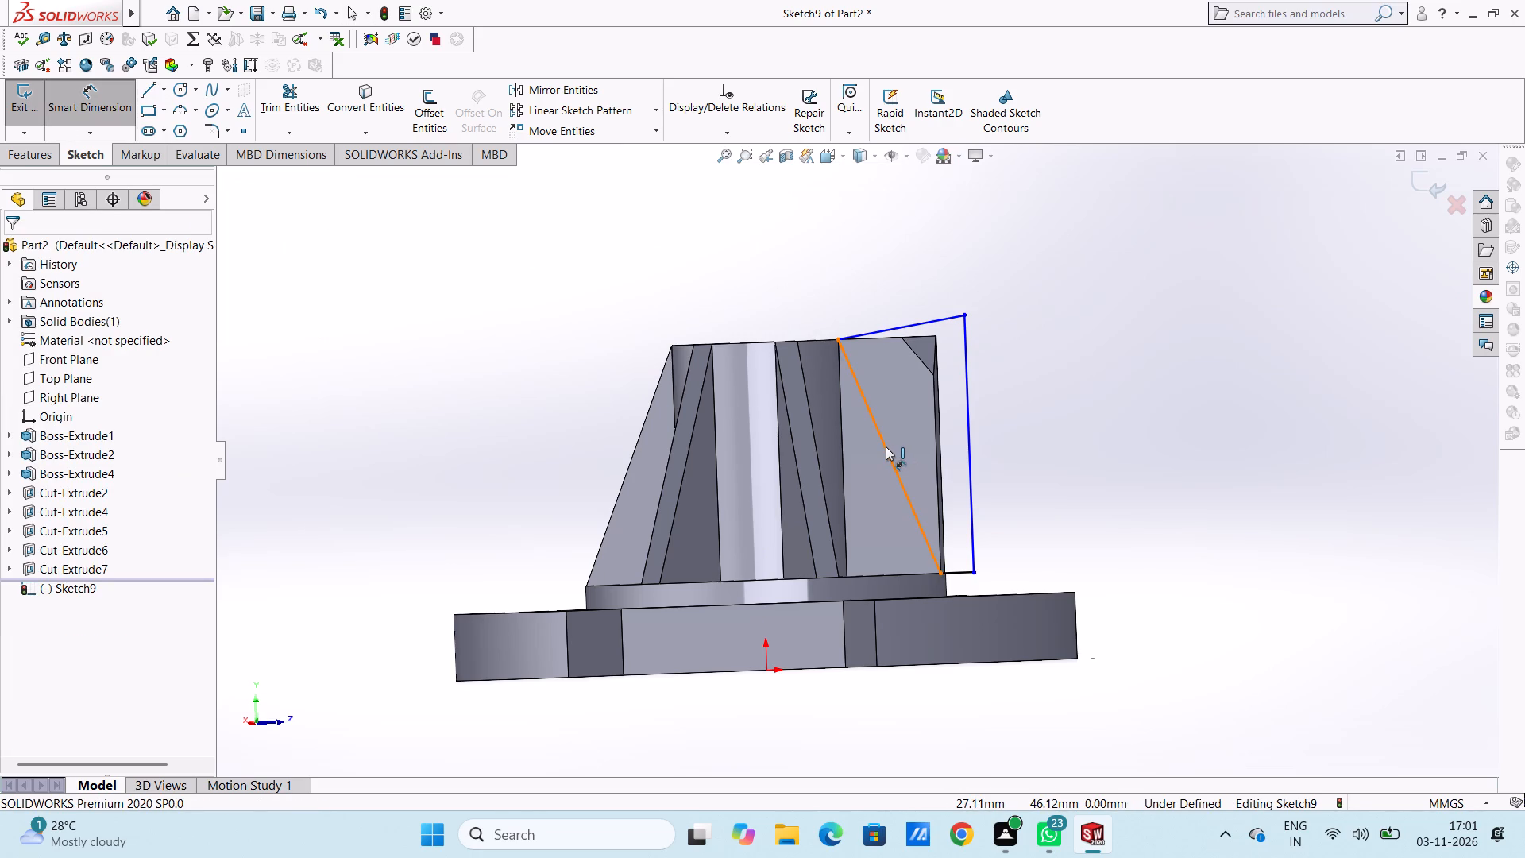
click(956, 574)
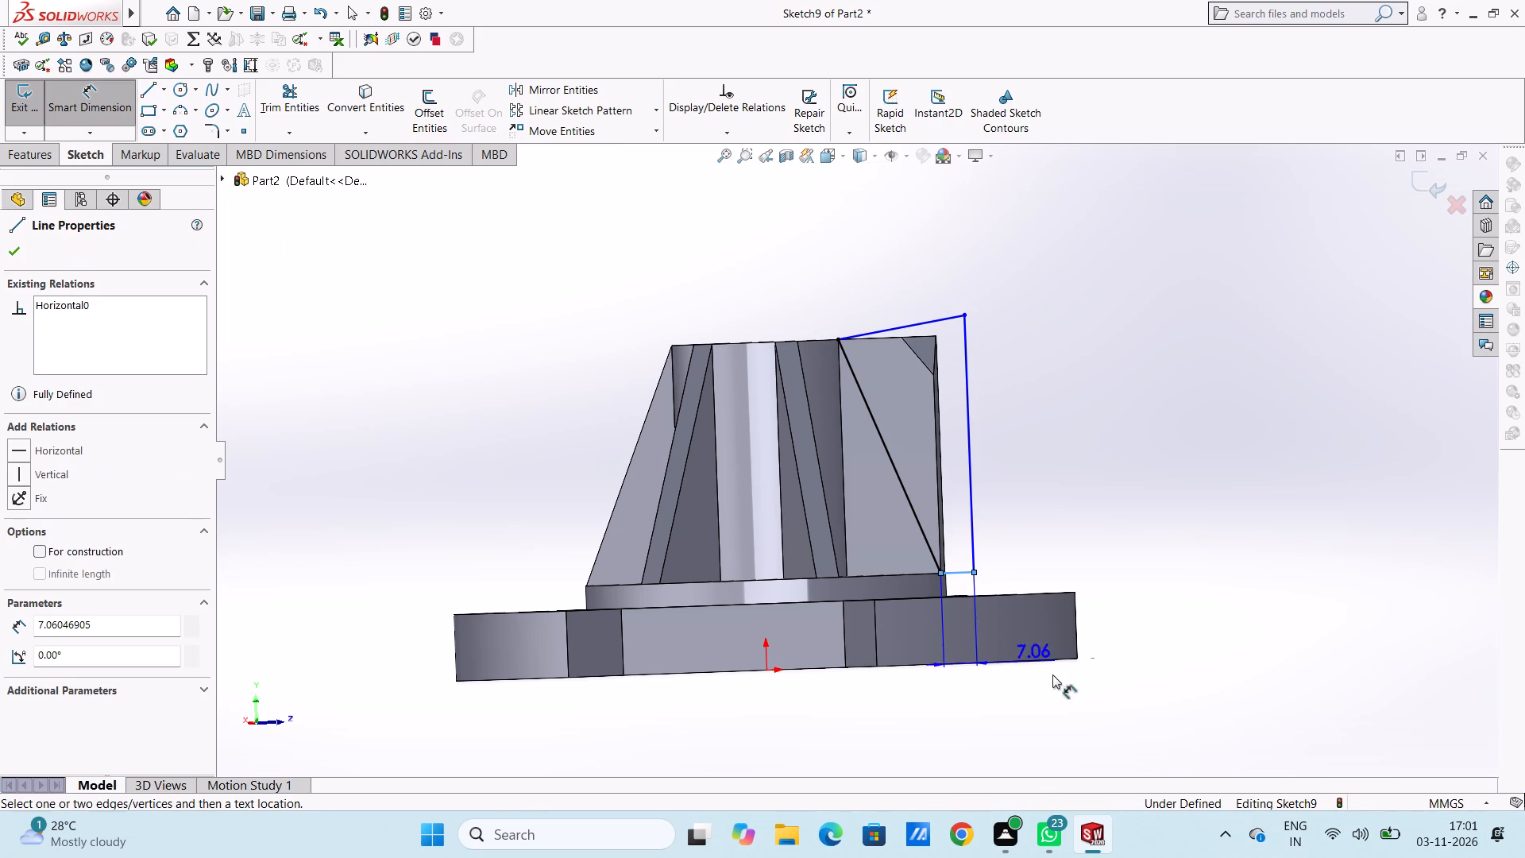
click(1155, 729)
click(1083, 709)
click(1056, 694)
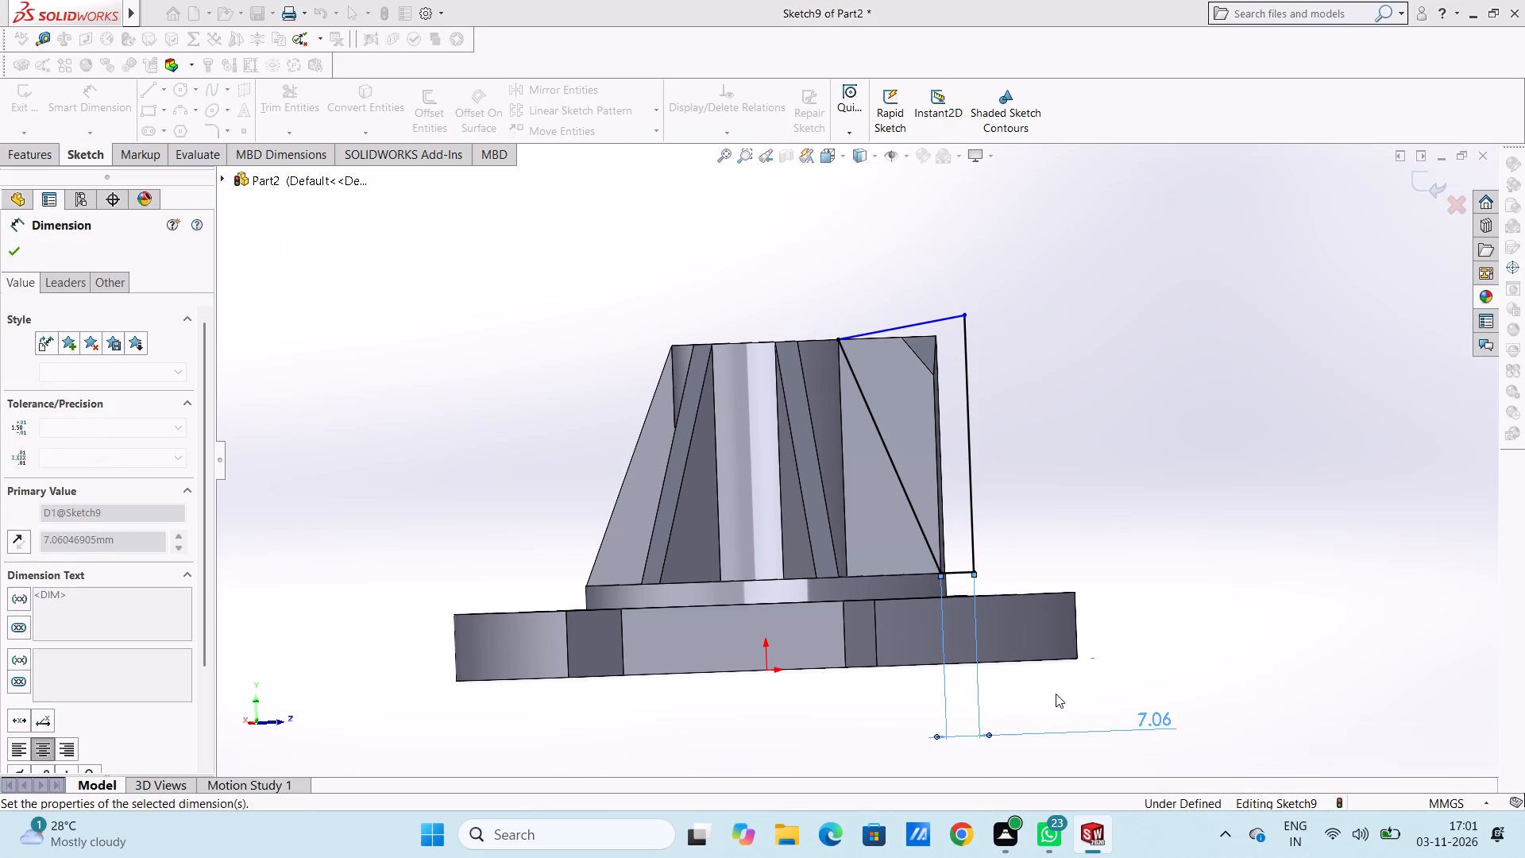
click(971, 456)
click(1209, 480)
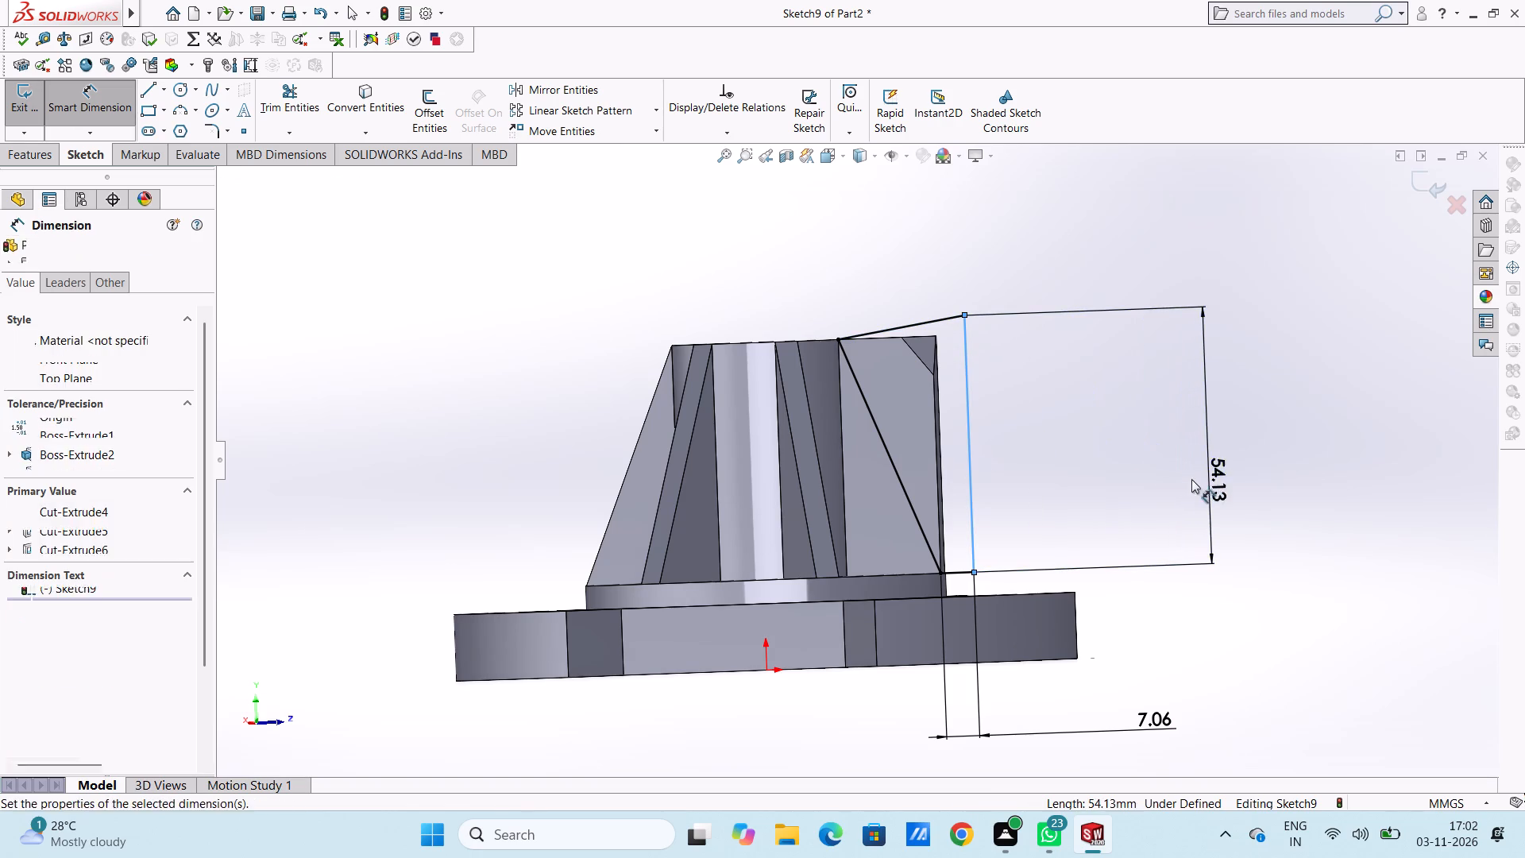
click(1141, 462)
click(1112, 435)
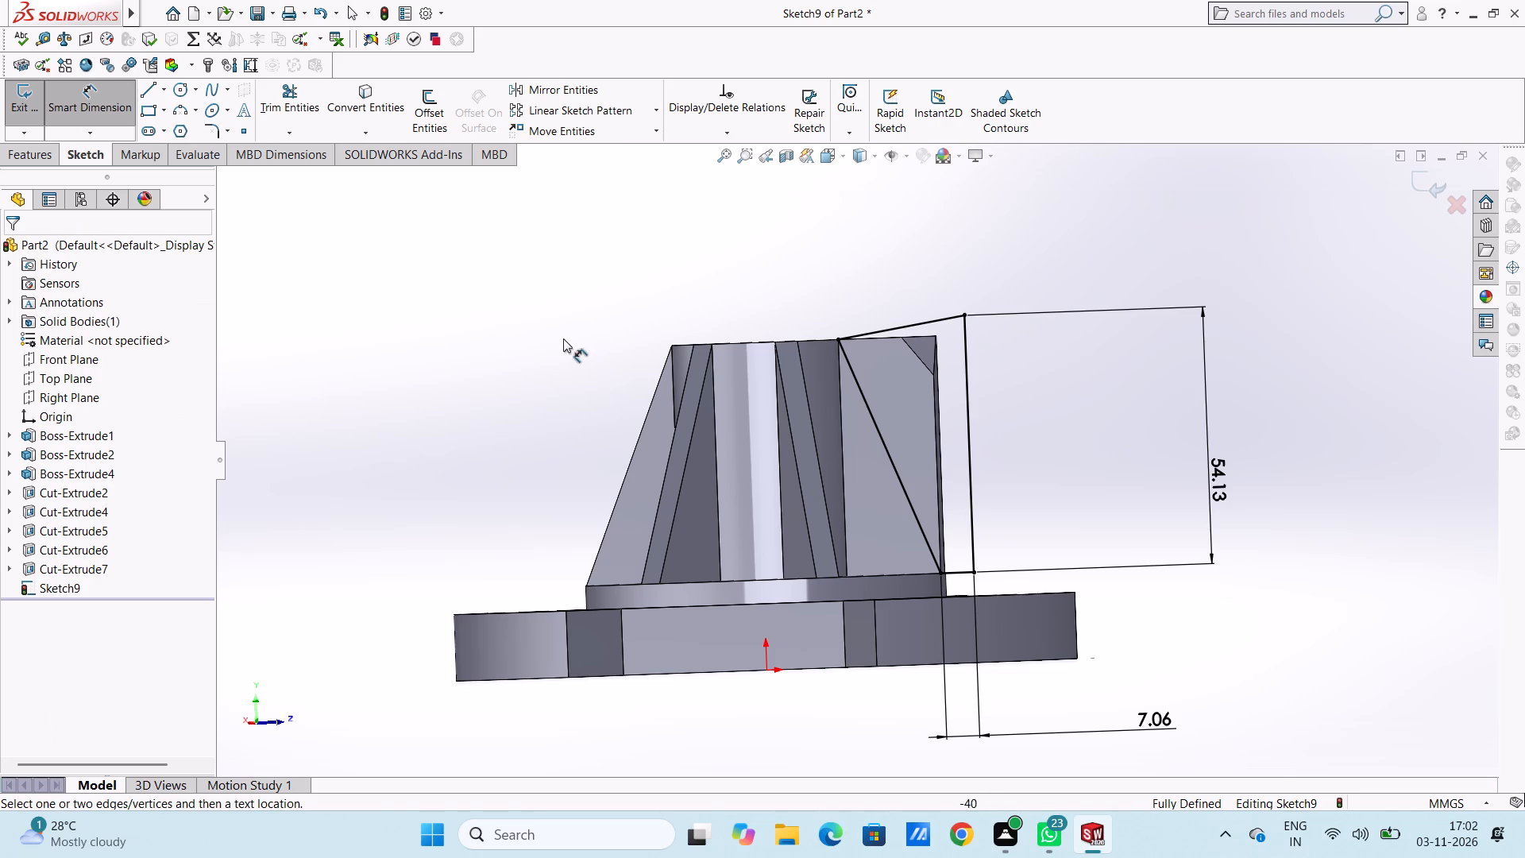
click(106, 102)
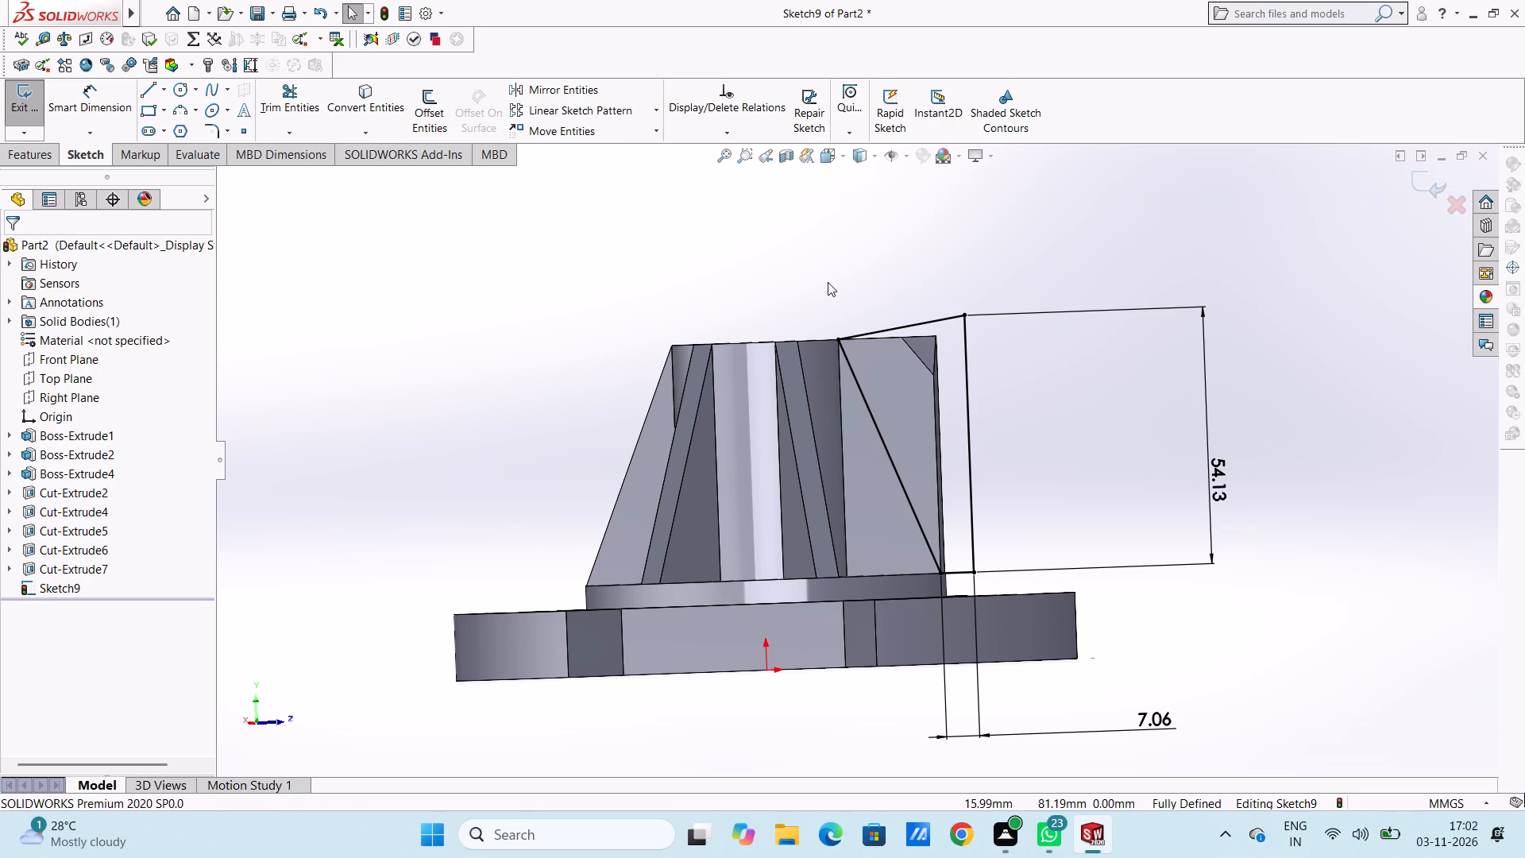
Make a blind extruded cut 50 mm deep from the closed profile to taper the last arm.
middle_drag(828, 281, 813, 296)
click(37, 159)
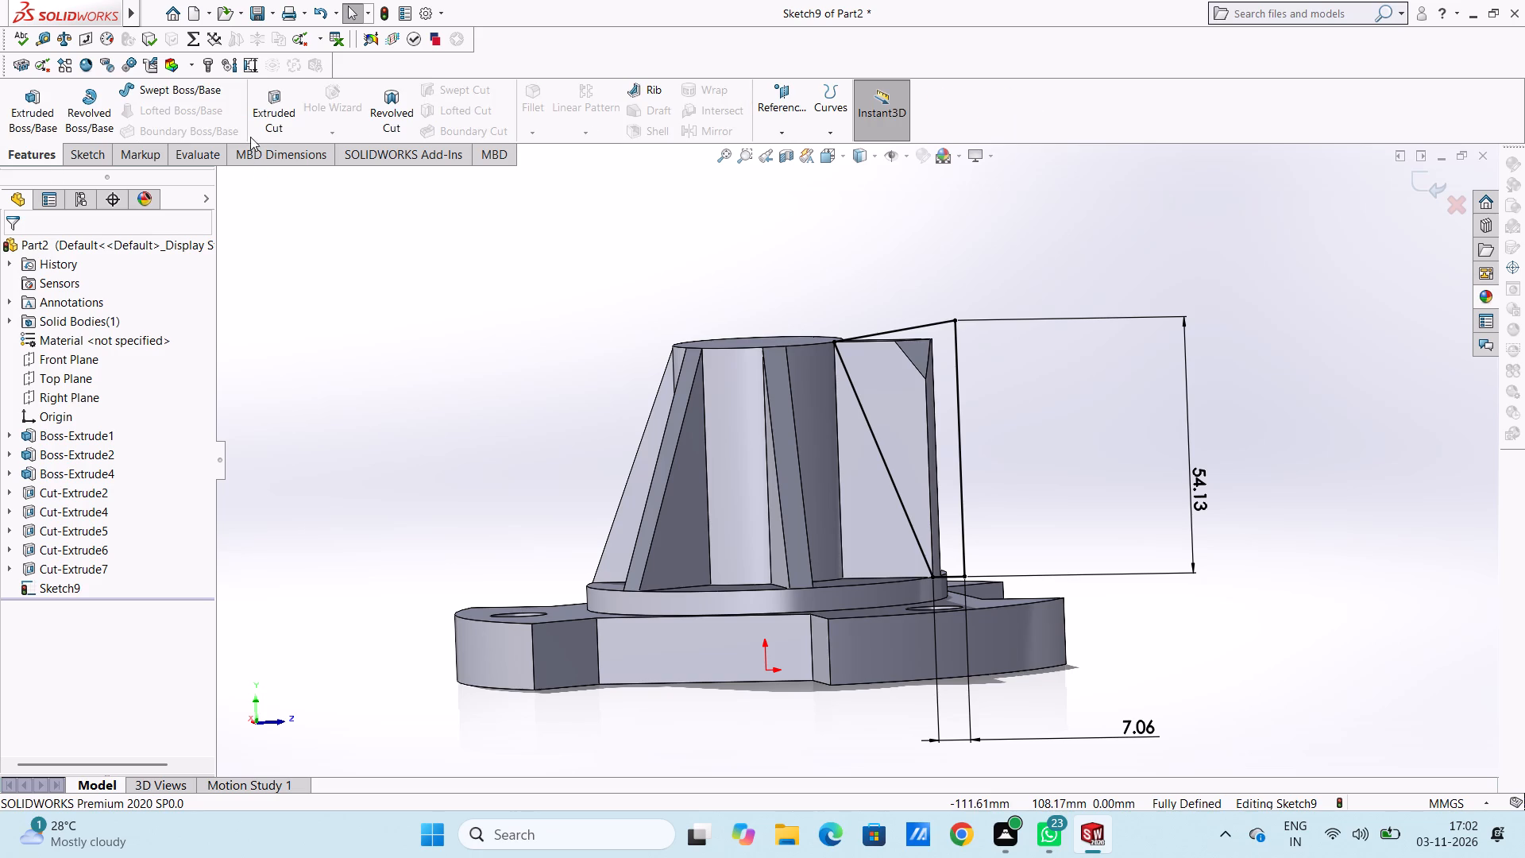
click(274, 108)
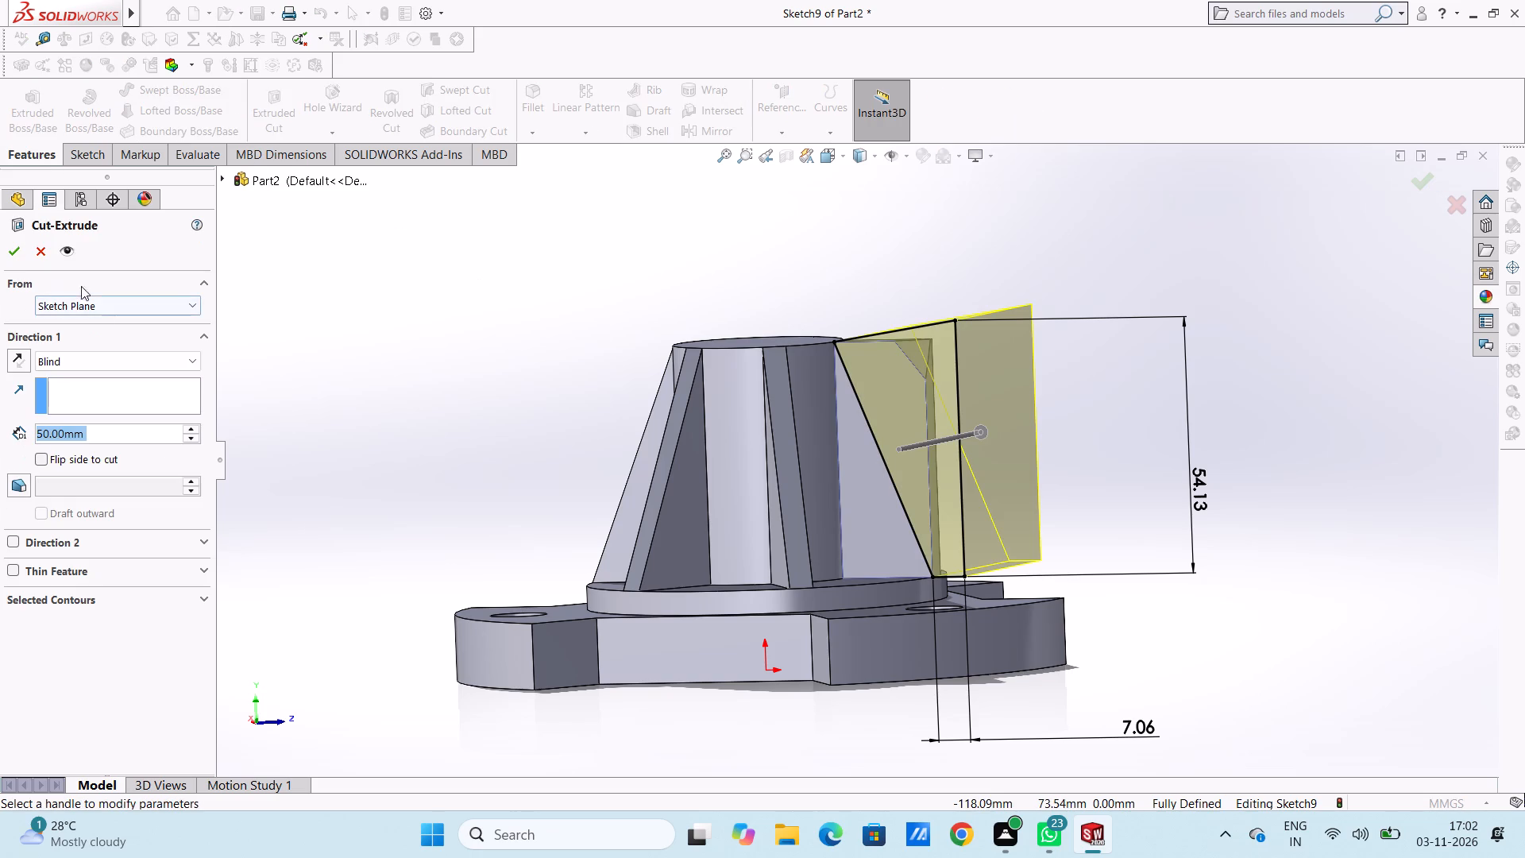
click(19, 259)
click(562, 332)
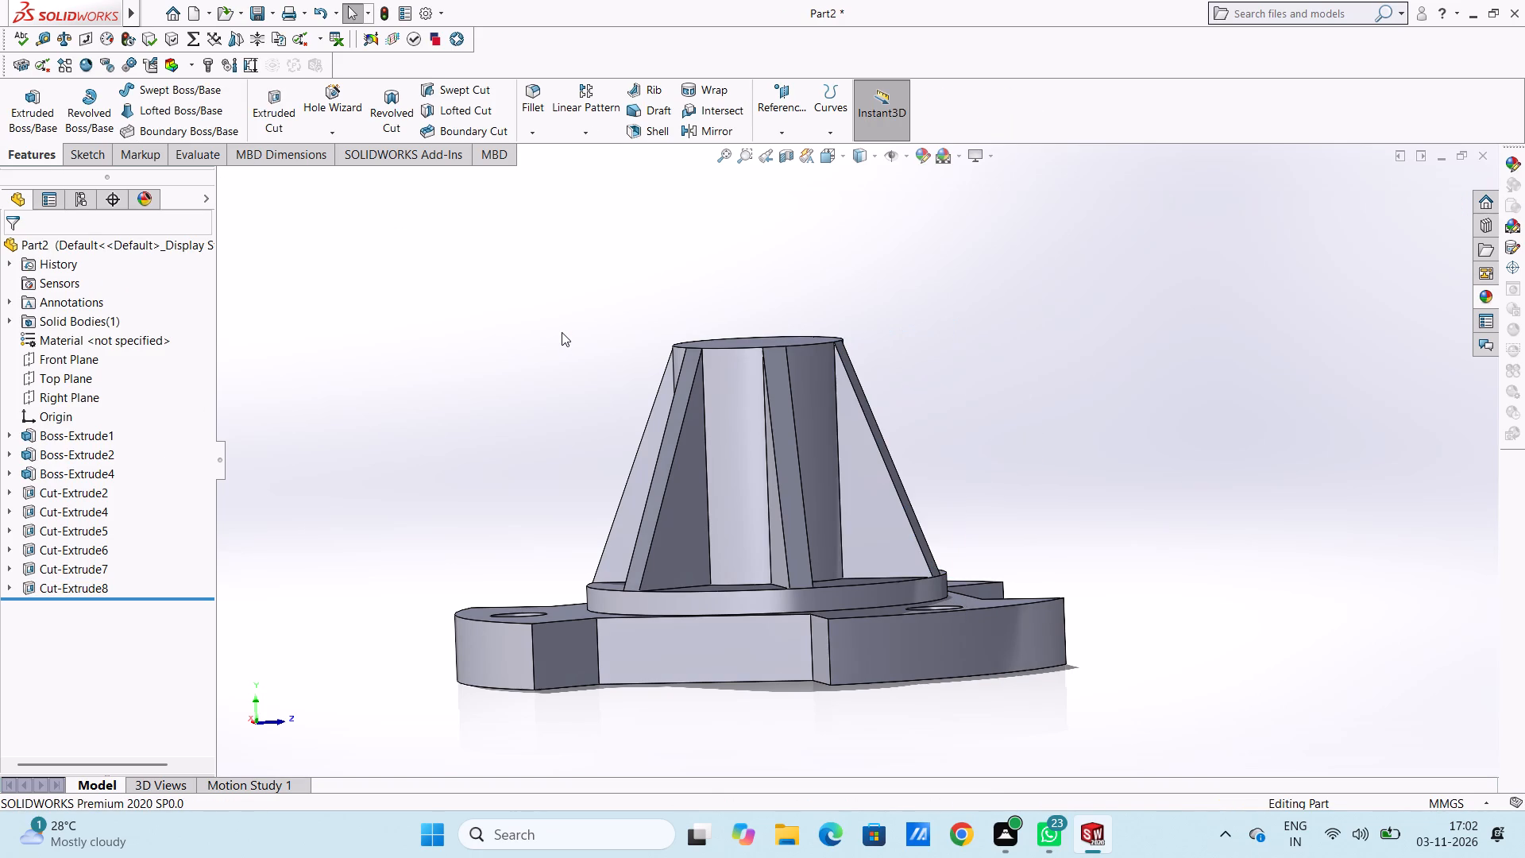
middle_drag(562, 332, 593, 388)
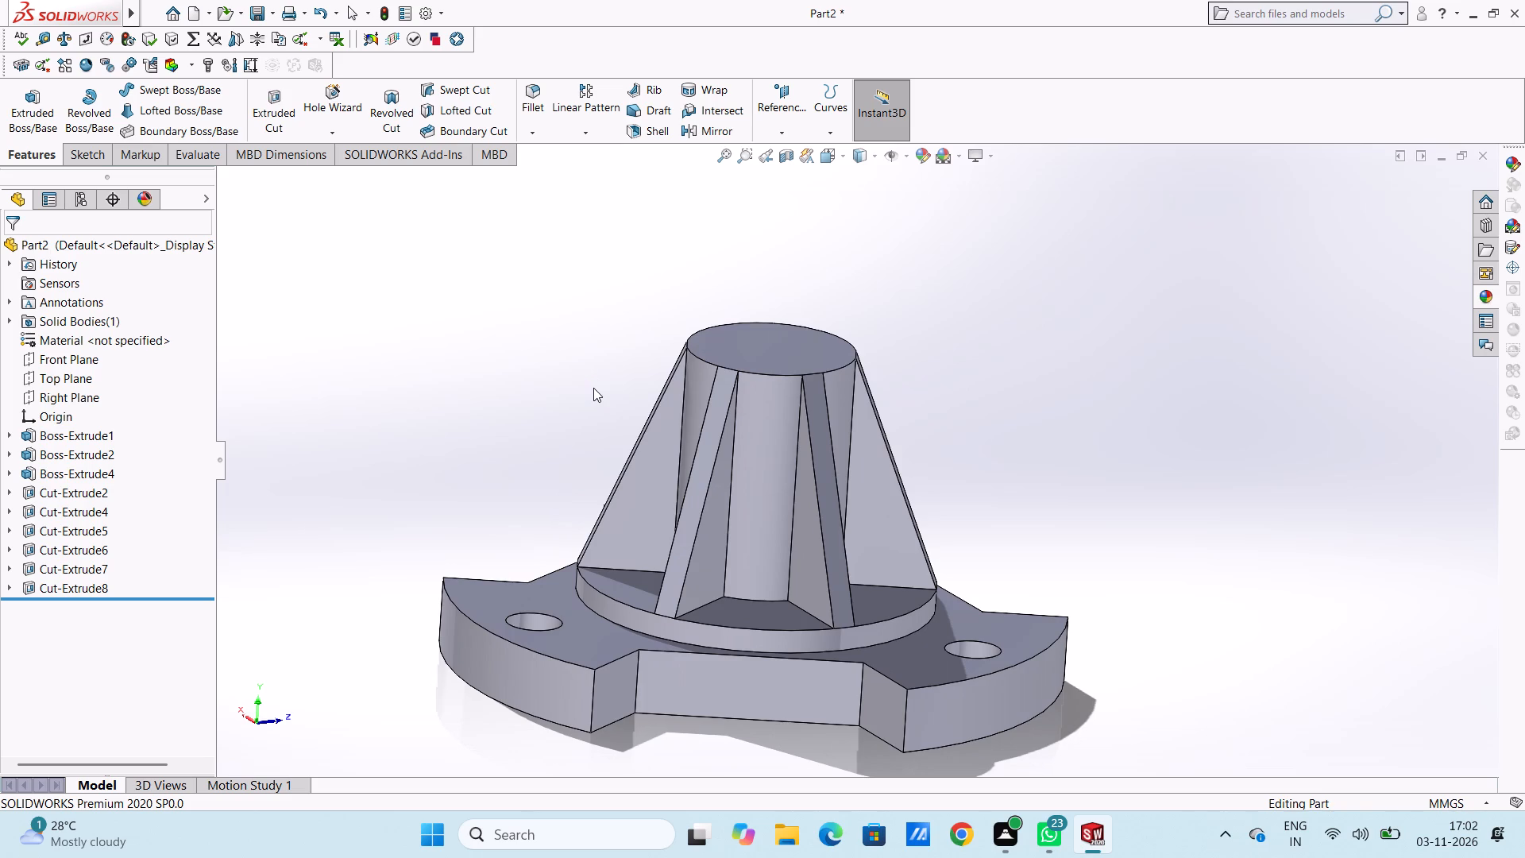
Inspect the flange and all its tapered arms from several angles to check the finished cuts.
scroll(600, 385, up, 2)
middle_drag(578, 375, 549, 375)
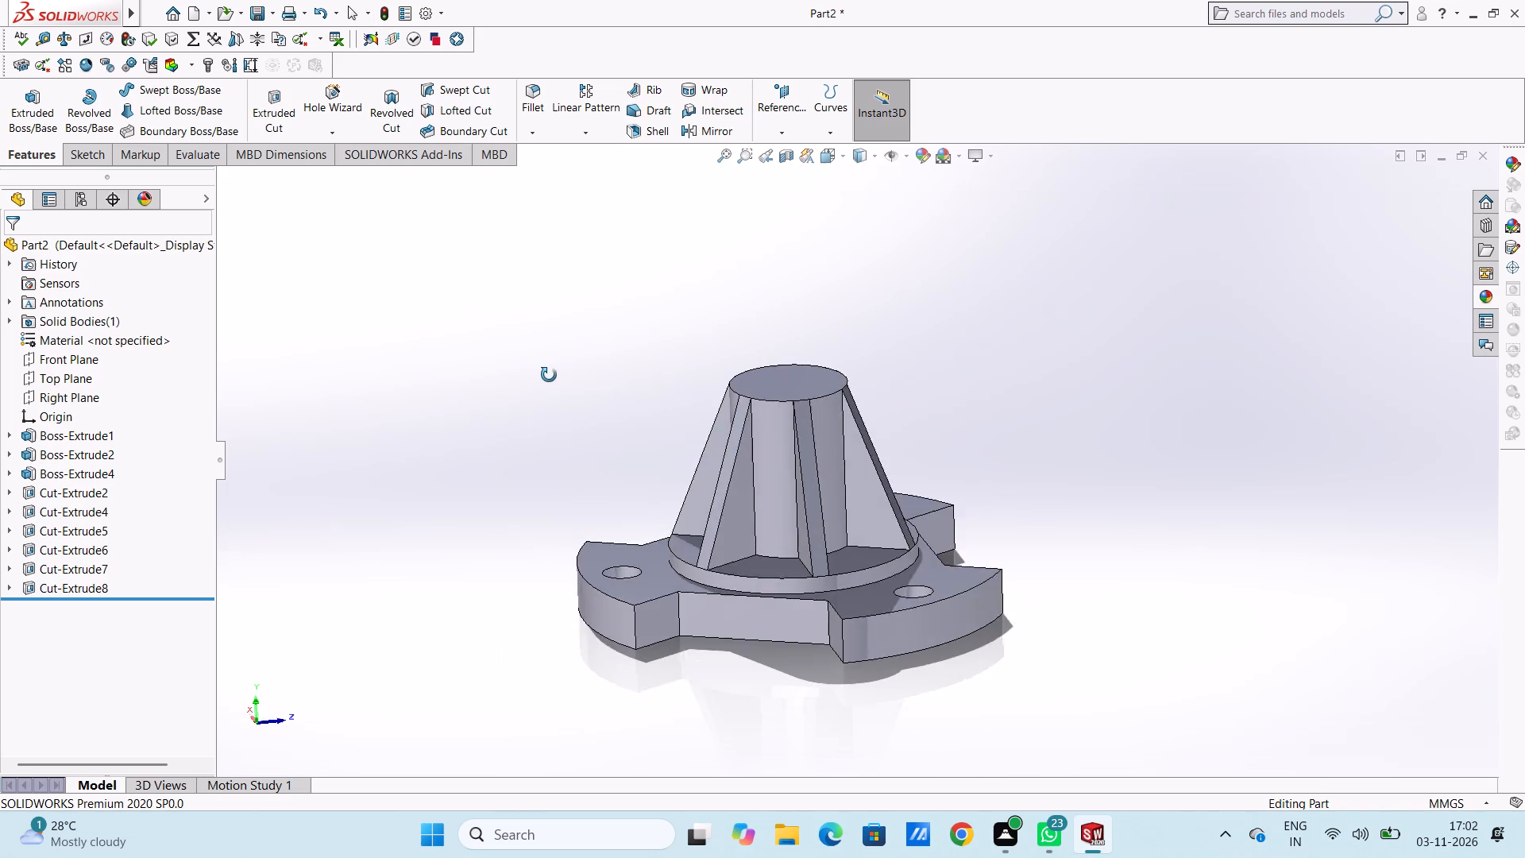
middle_drag(549, 375, 615, 431)
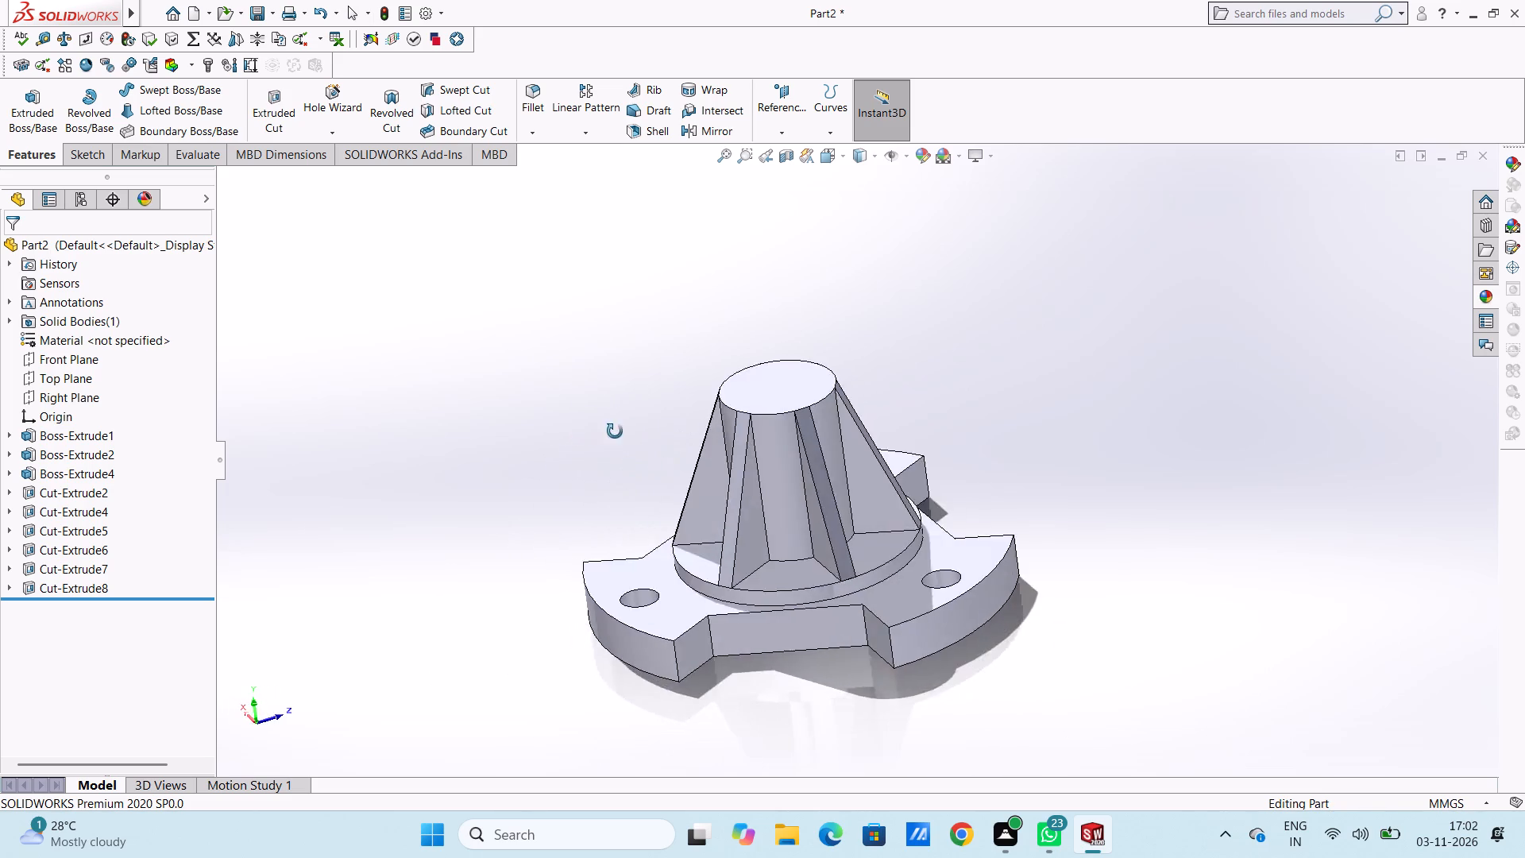
middle_drag(615, 431, 485, 586)
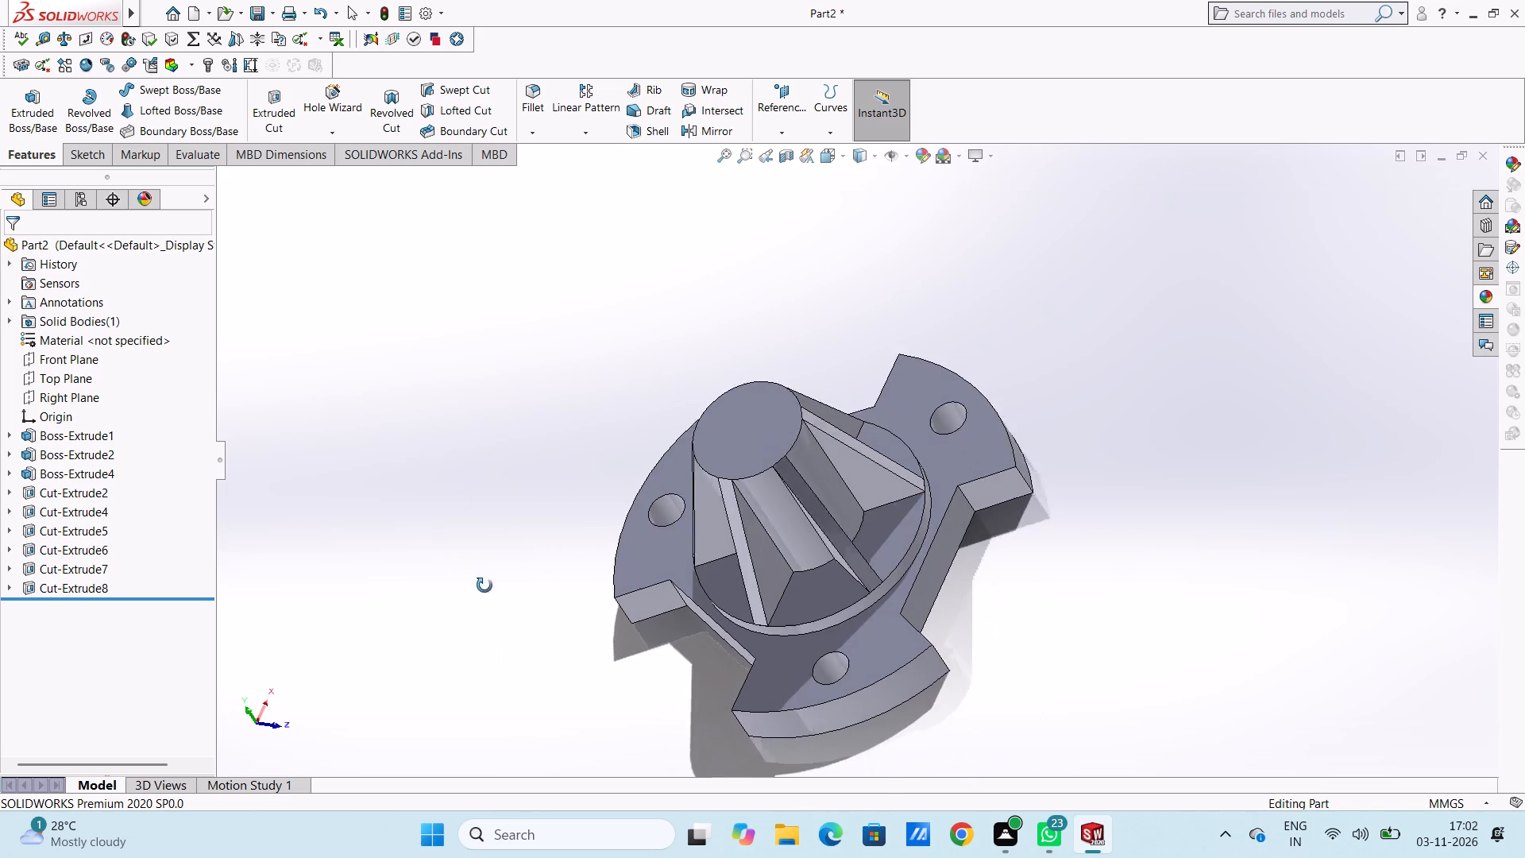
middle_drag(485, 586, 485, 586)
middle_drag(504, 445, 577, 408)
middle_drag(613, 526, 596, 467)
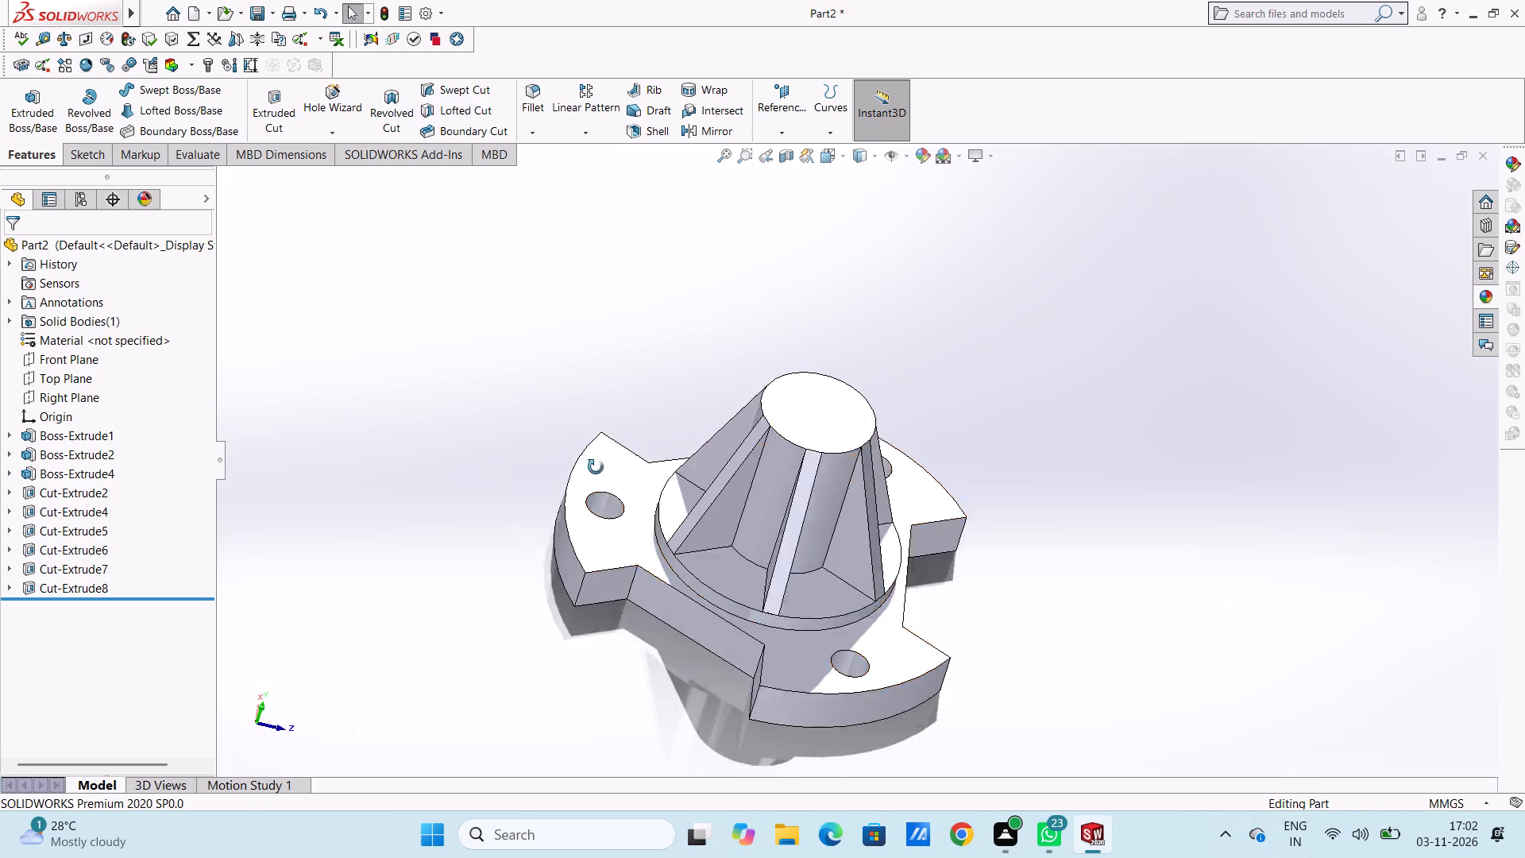
middle_drag(596, 467, 478, 570)
middle_drag(913, 375, 925, 555)
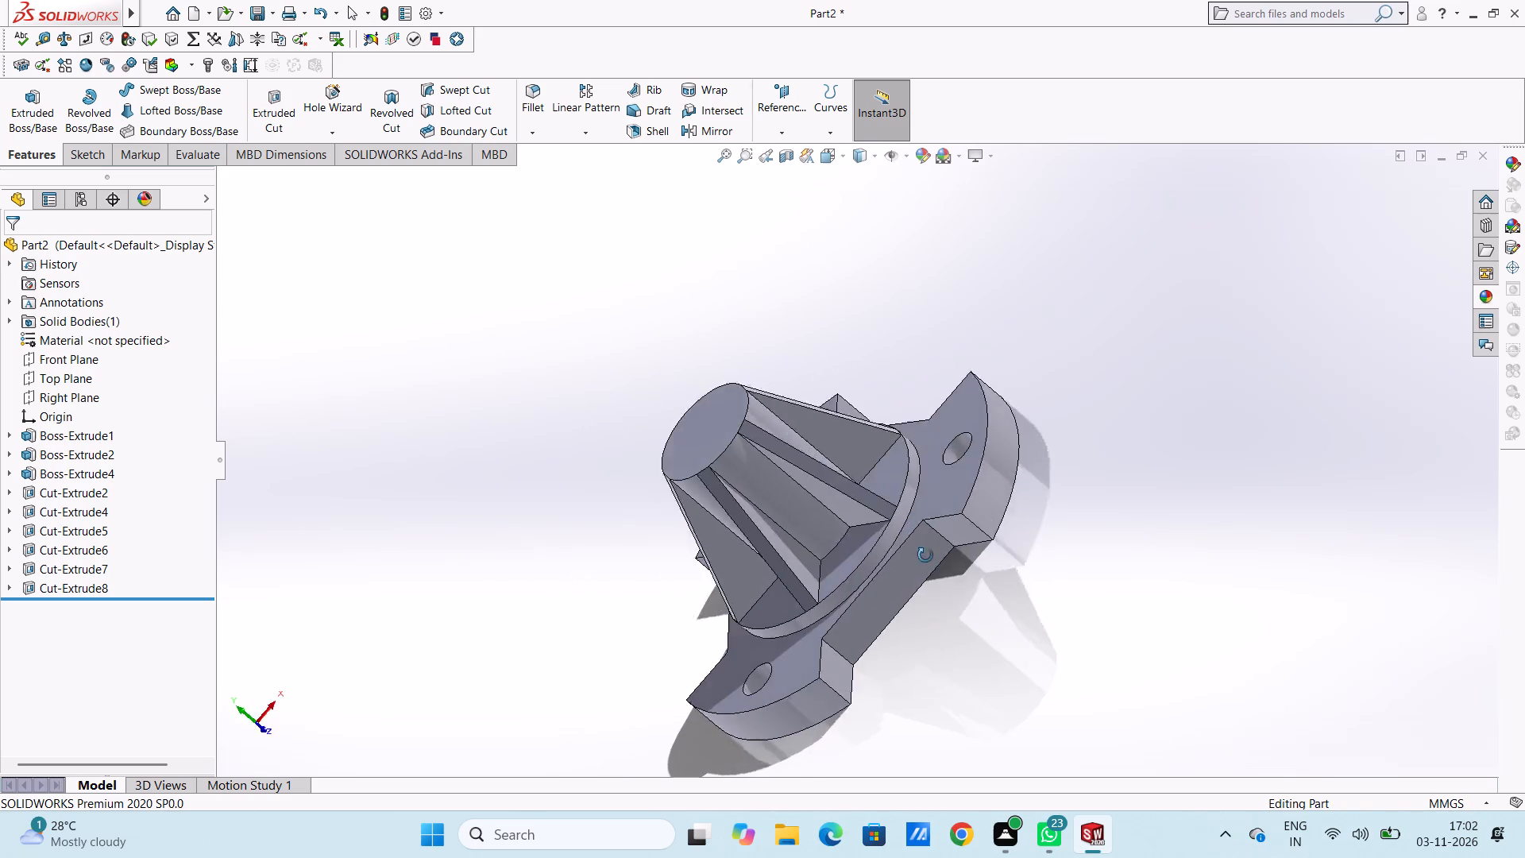
middle_drag(925, 555, 1045, 427)
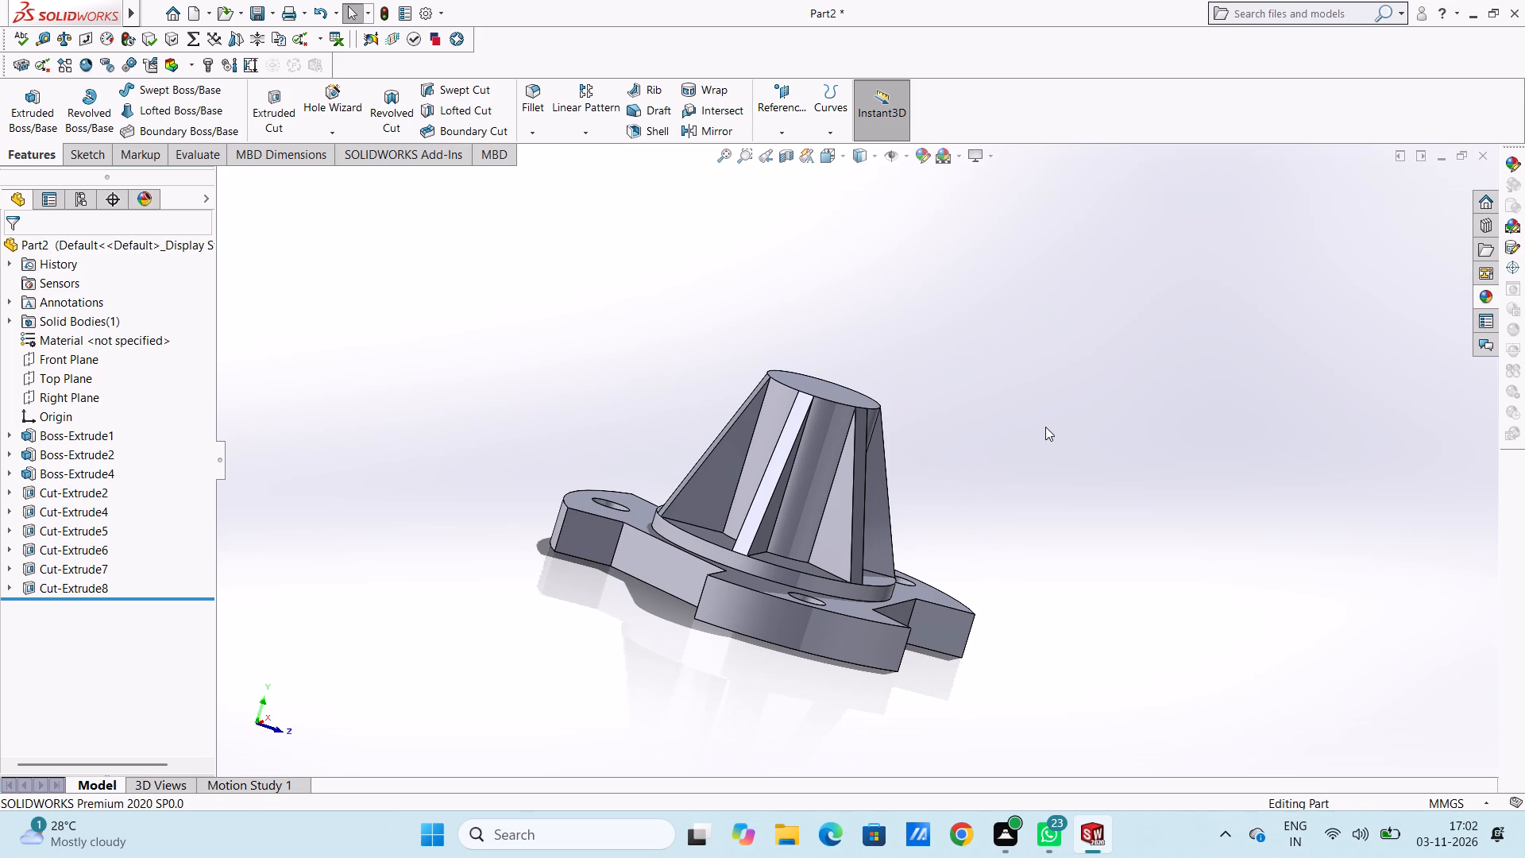
middle_drag(1021, 444, 986, 445)
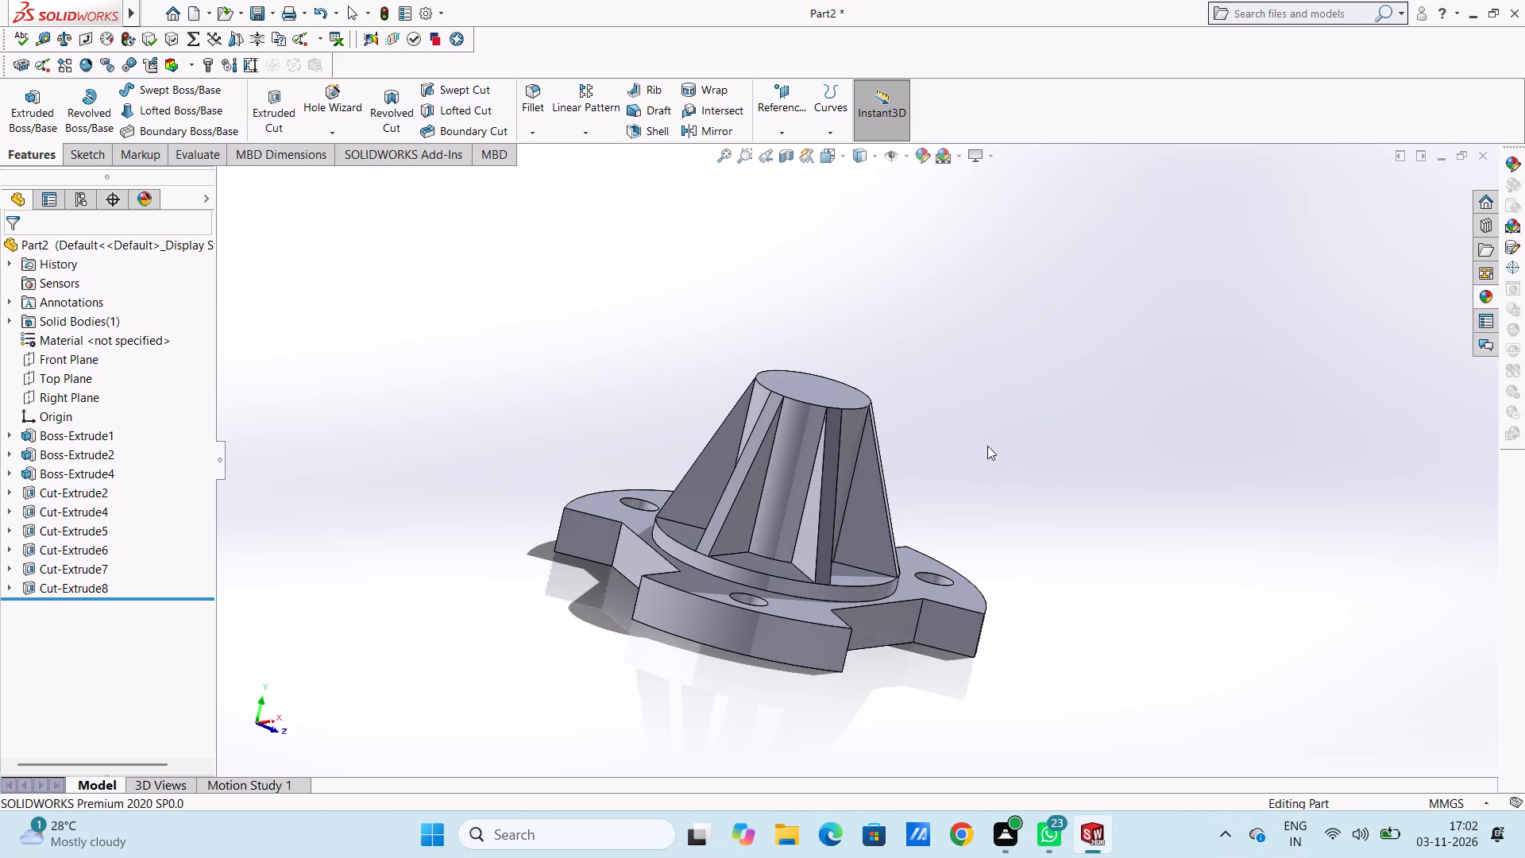
Start a new sketch on the circular top face of the central hub, viewed from the top.
key(ctrl+5)
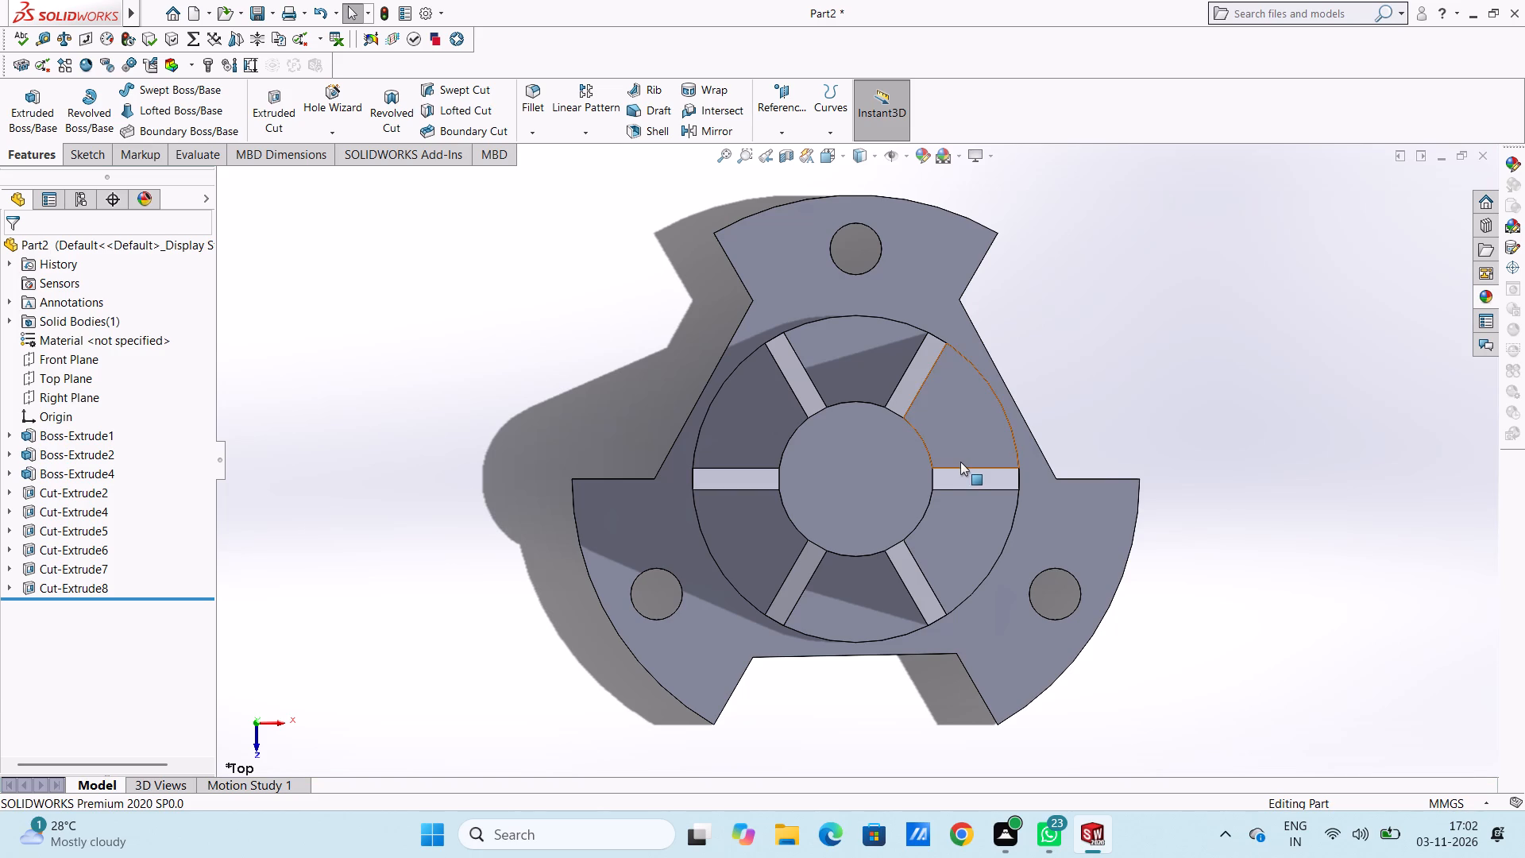
click(856, 494)
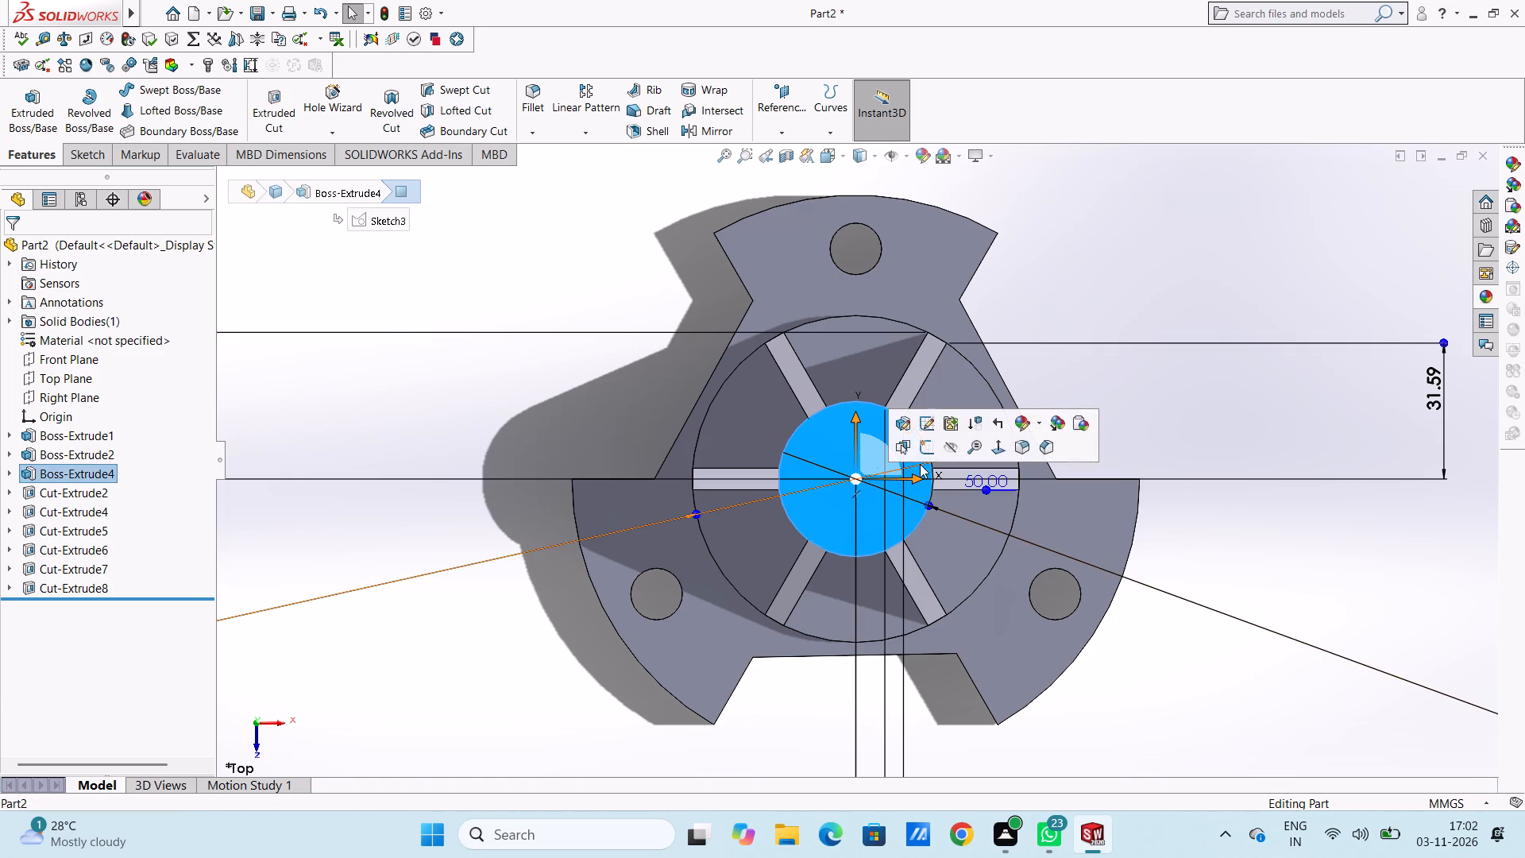
click(922, 451)
click(1098, 385)
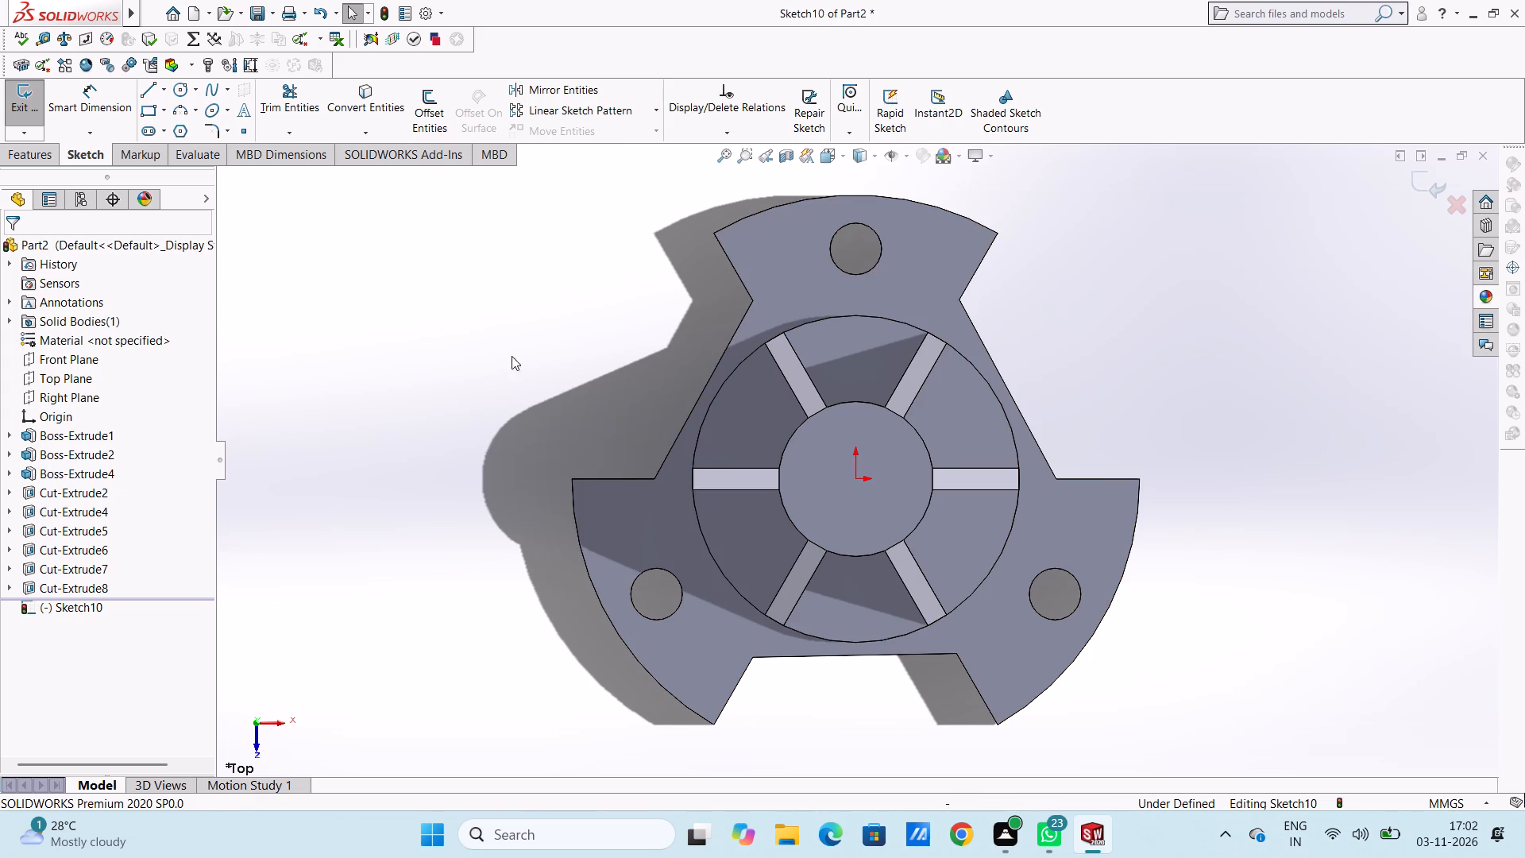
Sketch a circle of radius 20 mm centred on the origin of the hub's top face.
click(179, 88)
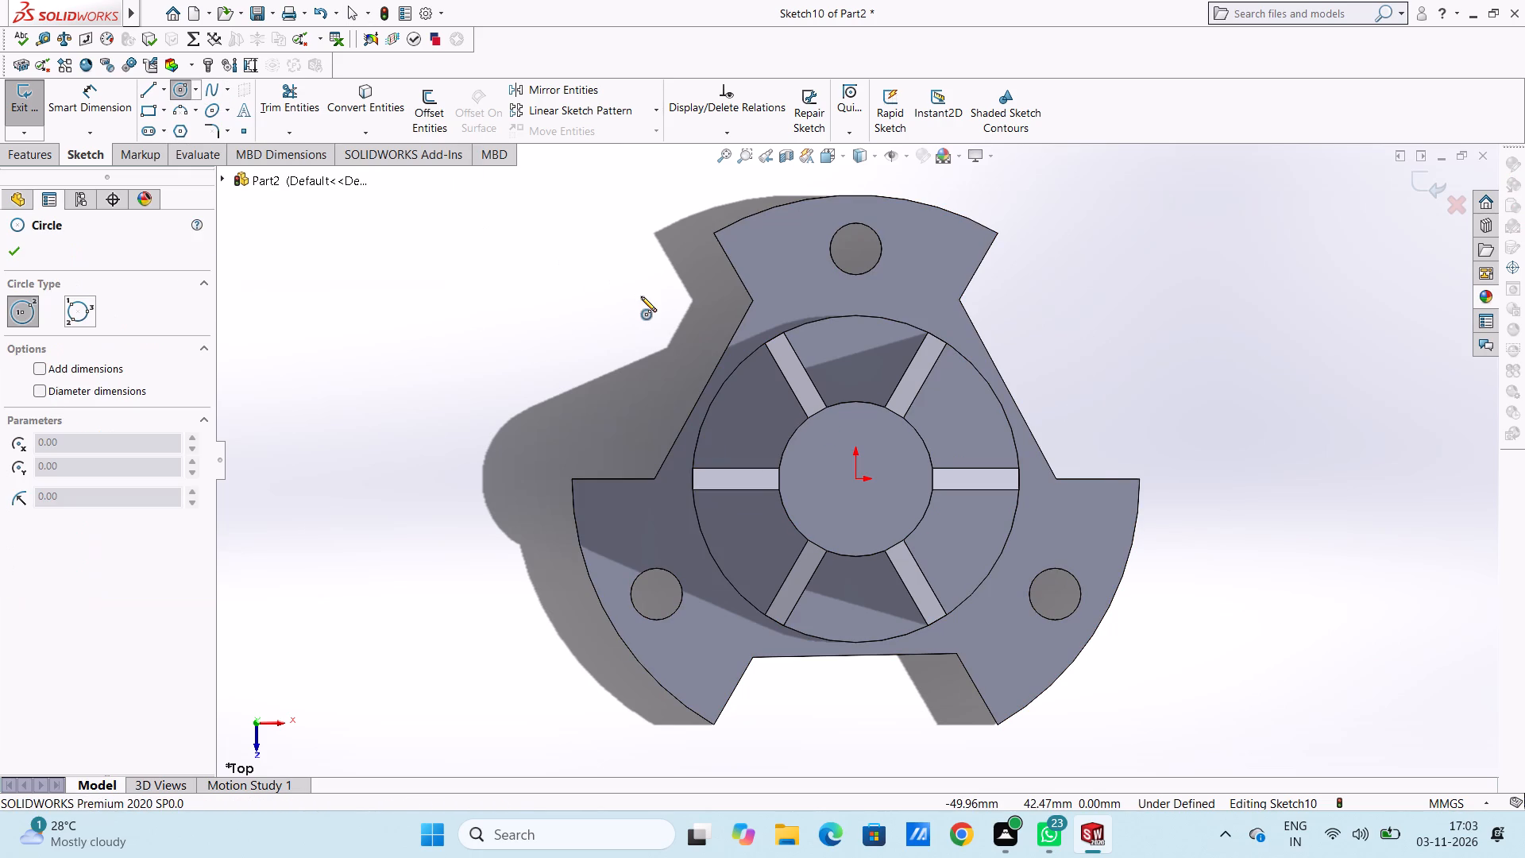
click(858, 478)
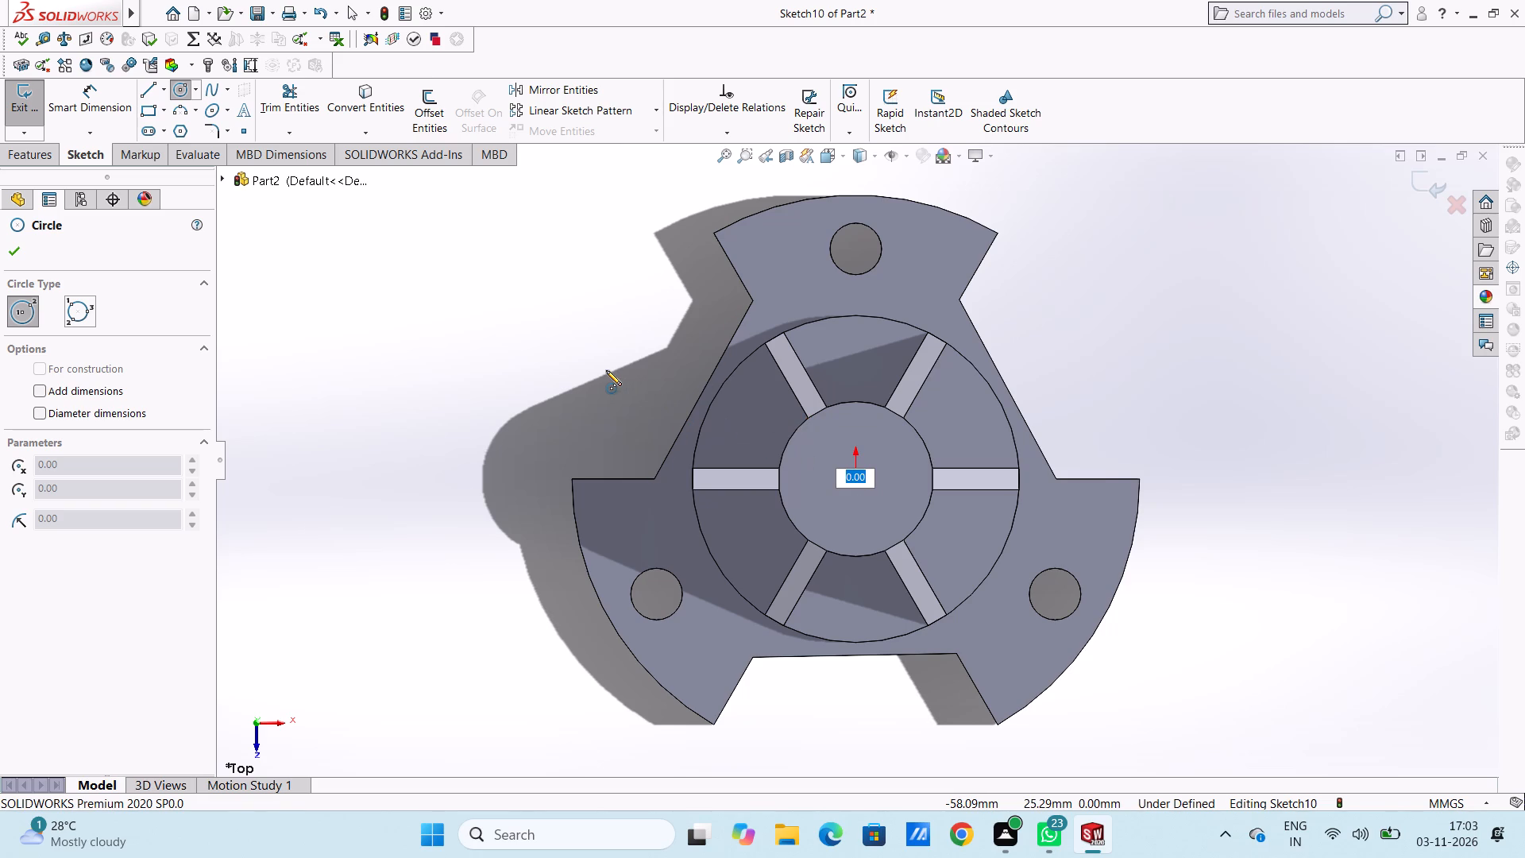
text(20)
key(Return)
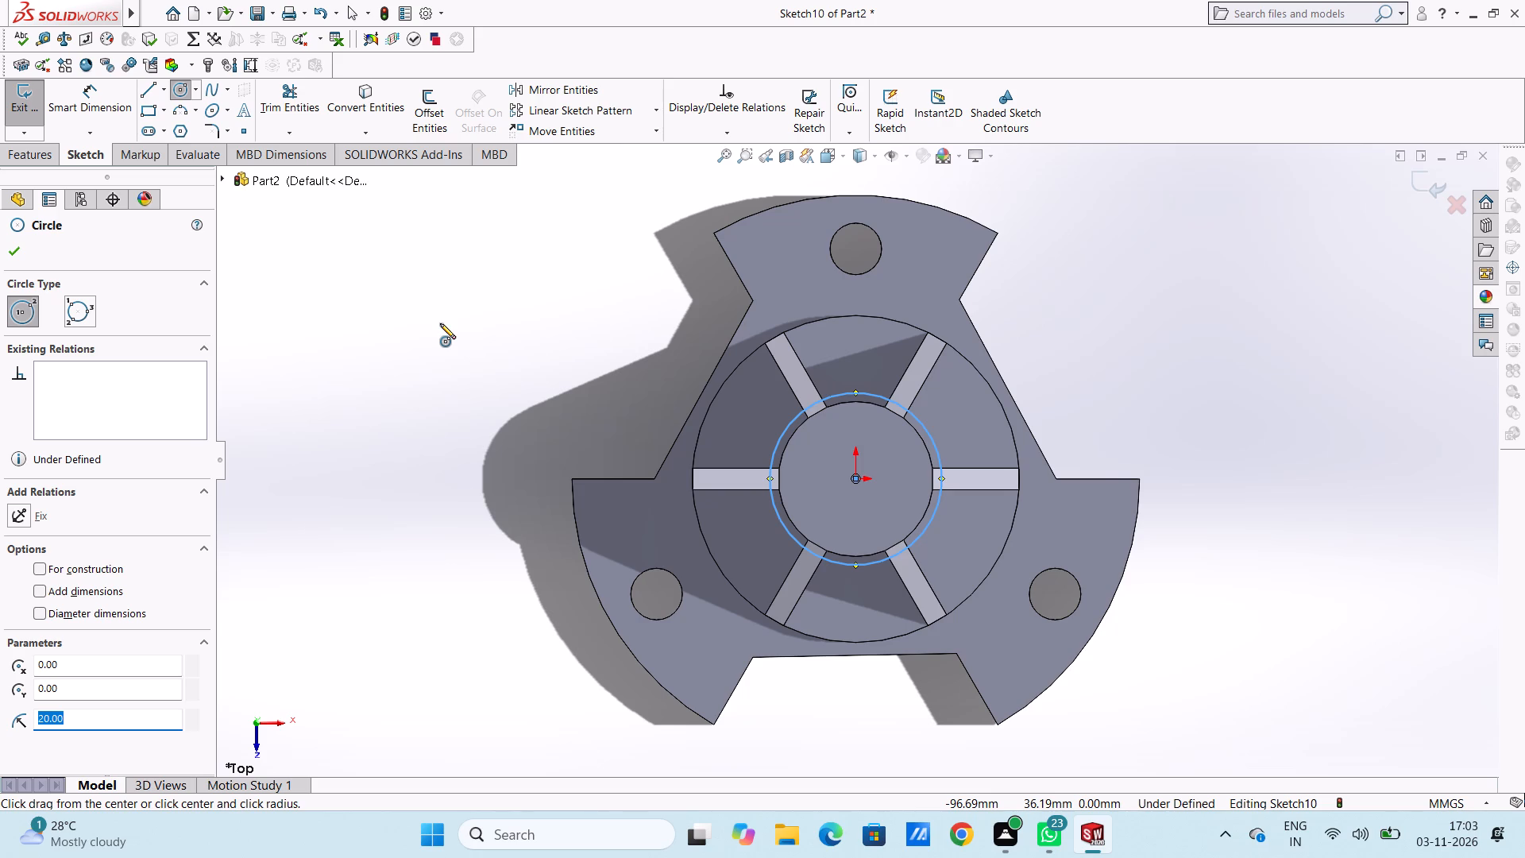
Sketch a circle of 18 mm radius centred on the origin, matching the rim of the hub's top face.
scroll(861, 505, down, 4)
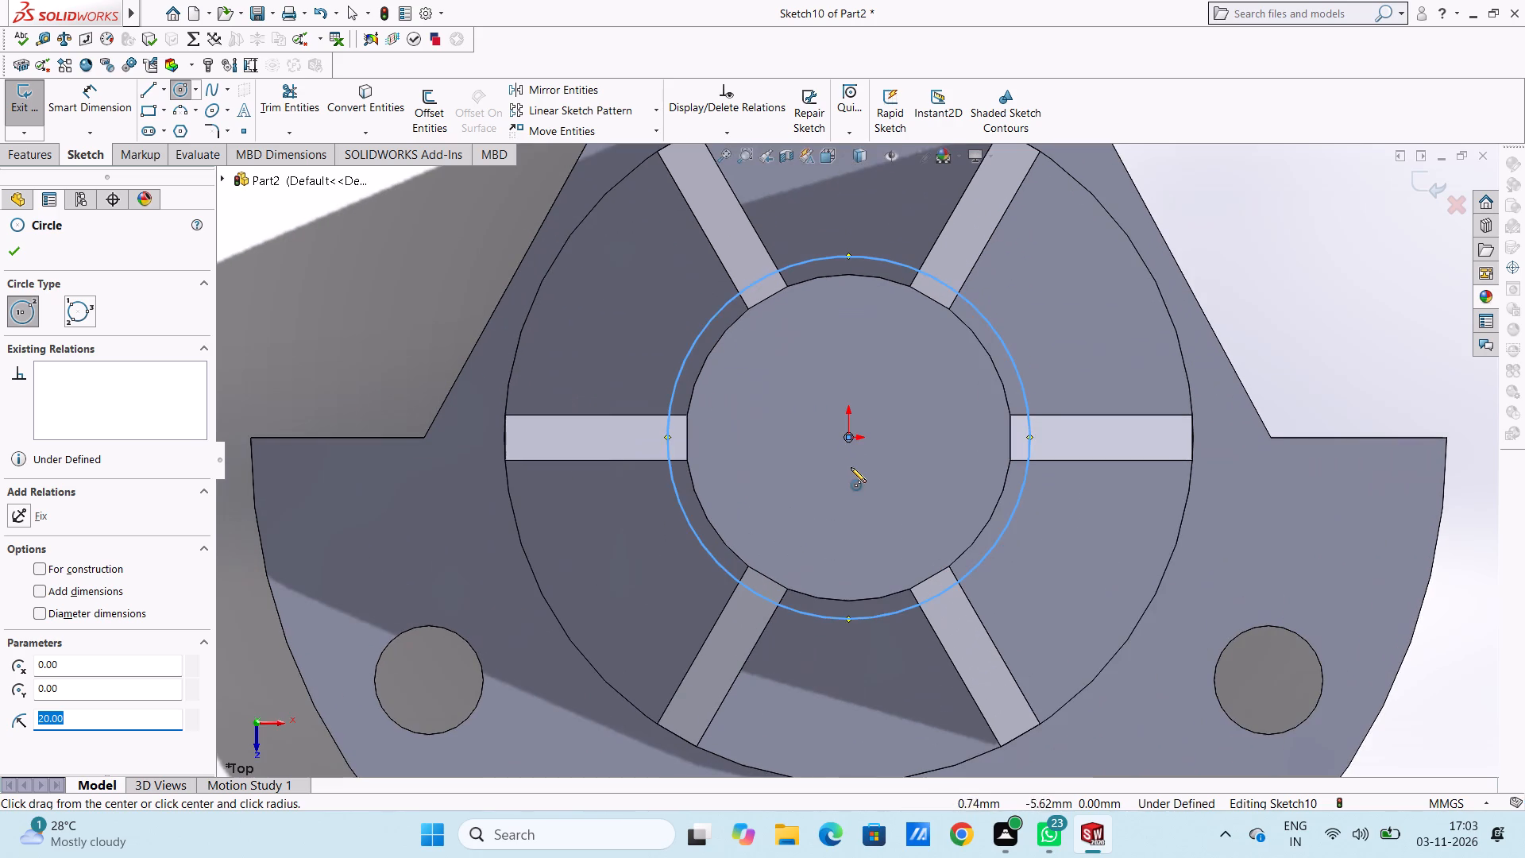
click(847, 437)
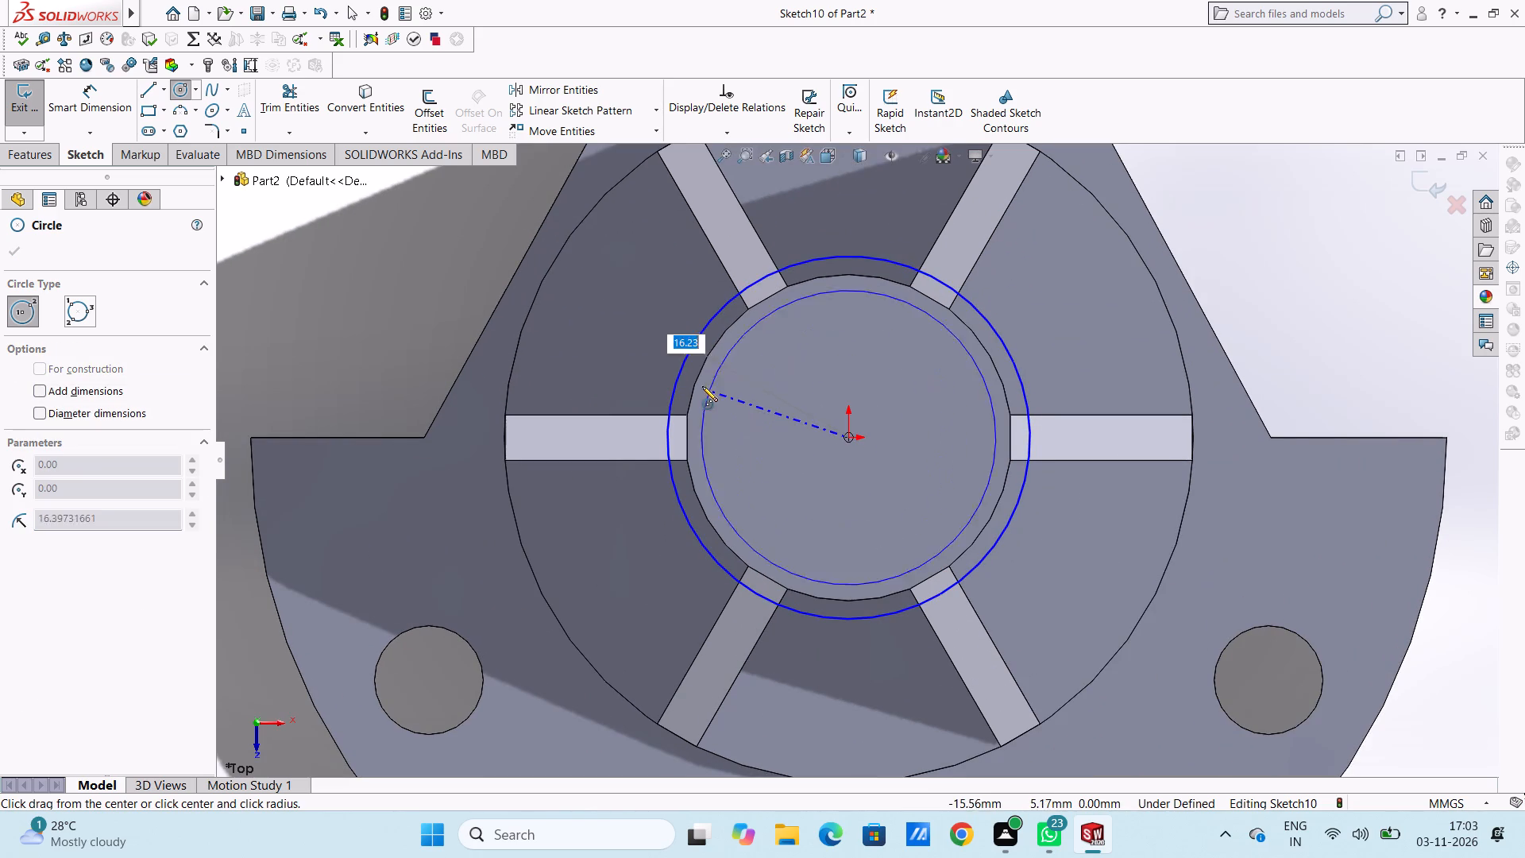
click(698, 377)
scroll(600, 399, up, 4)
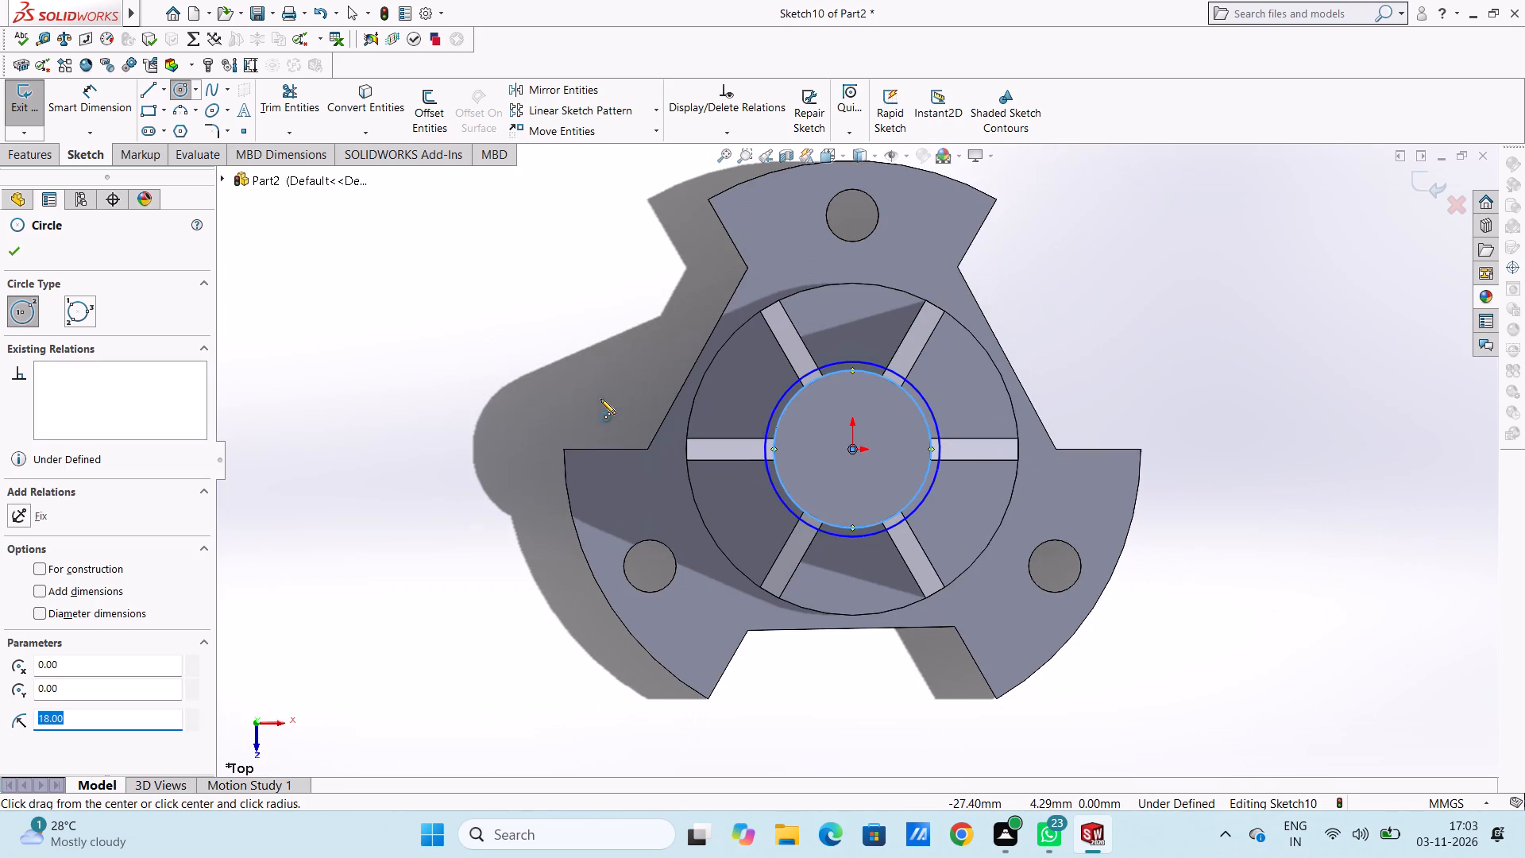
right_click(464, 369)
double_click(472, 377)
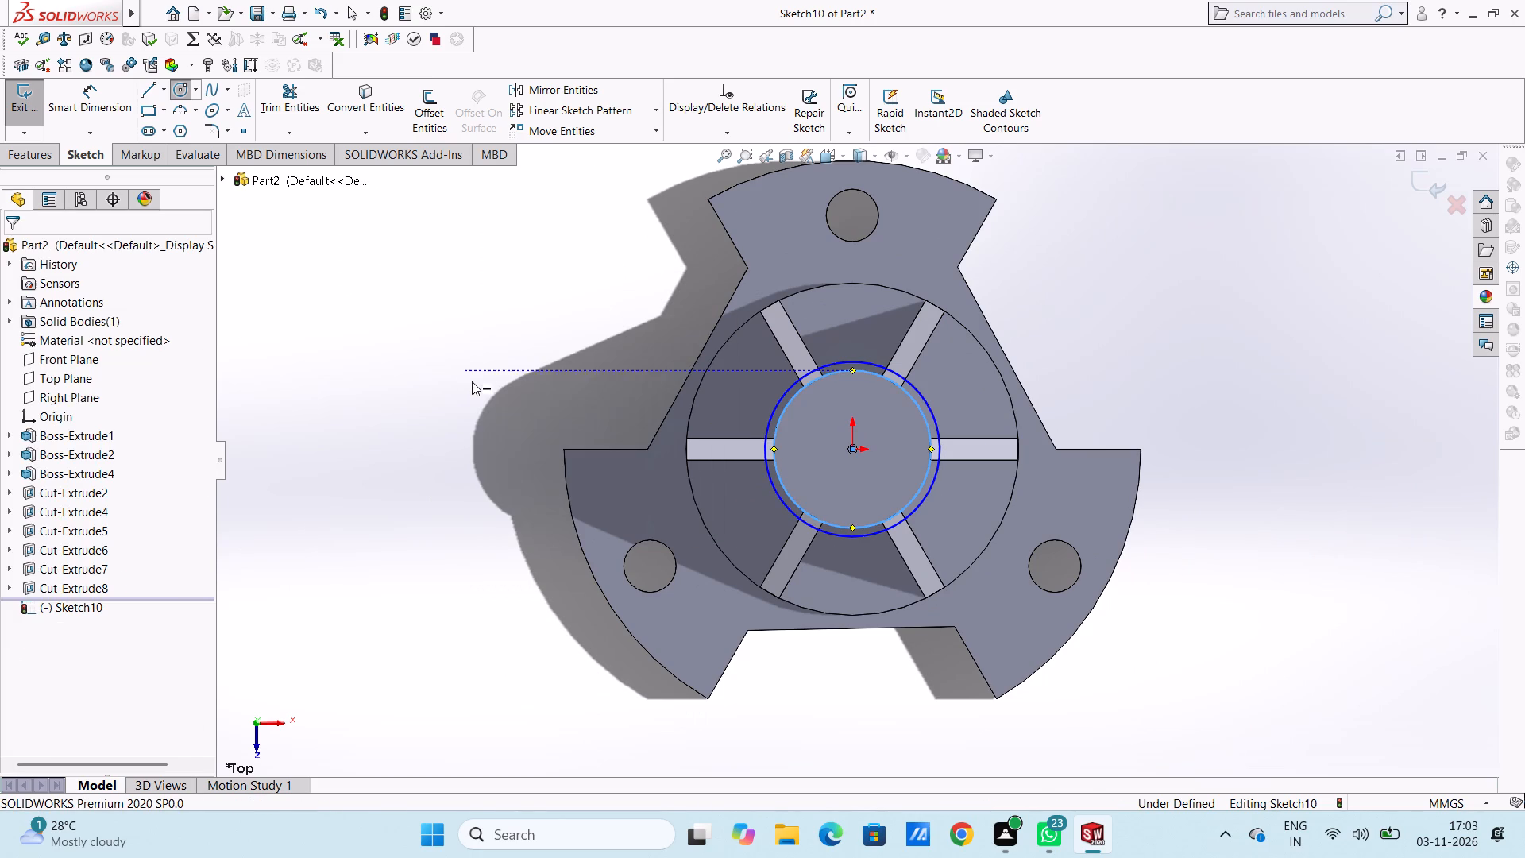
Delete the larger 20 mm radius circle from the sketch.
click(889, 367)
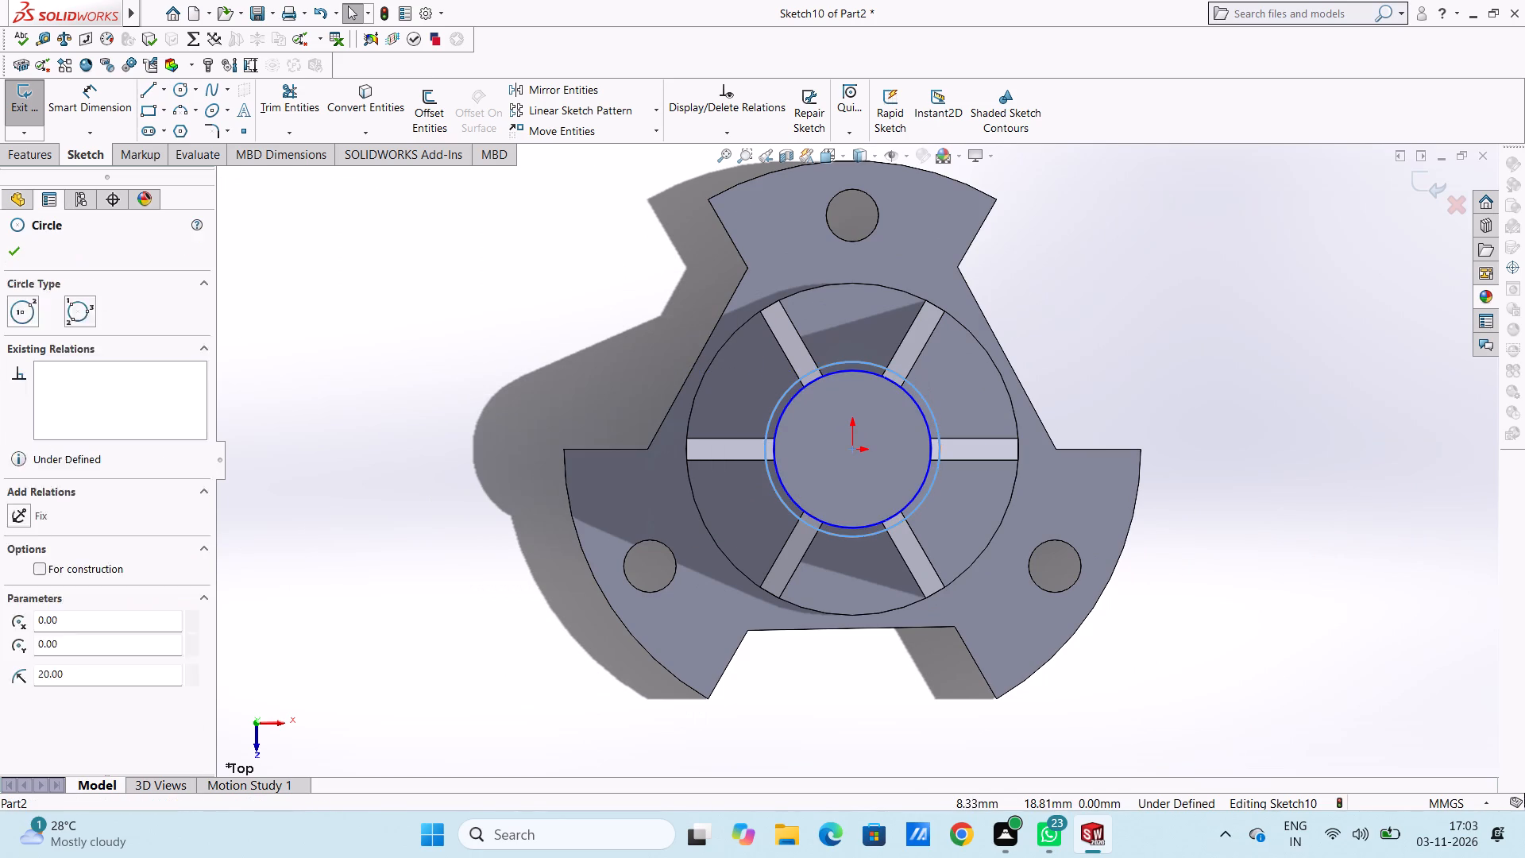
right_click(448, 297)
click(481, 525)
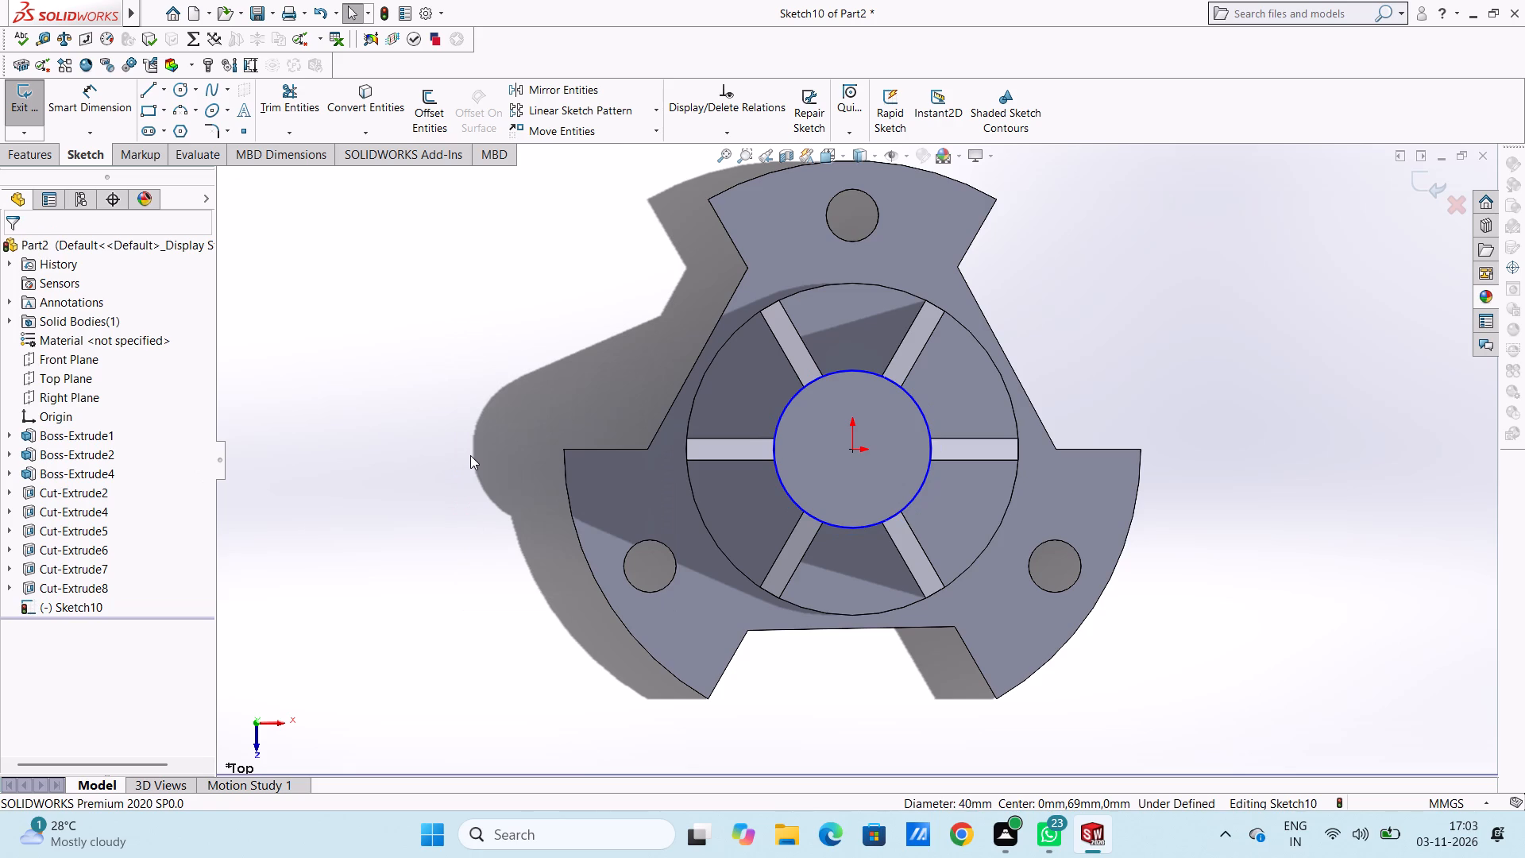
Dimension the circle on the hub's top face with a diameter of 36 mm.
click(106, 109)
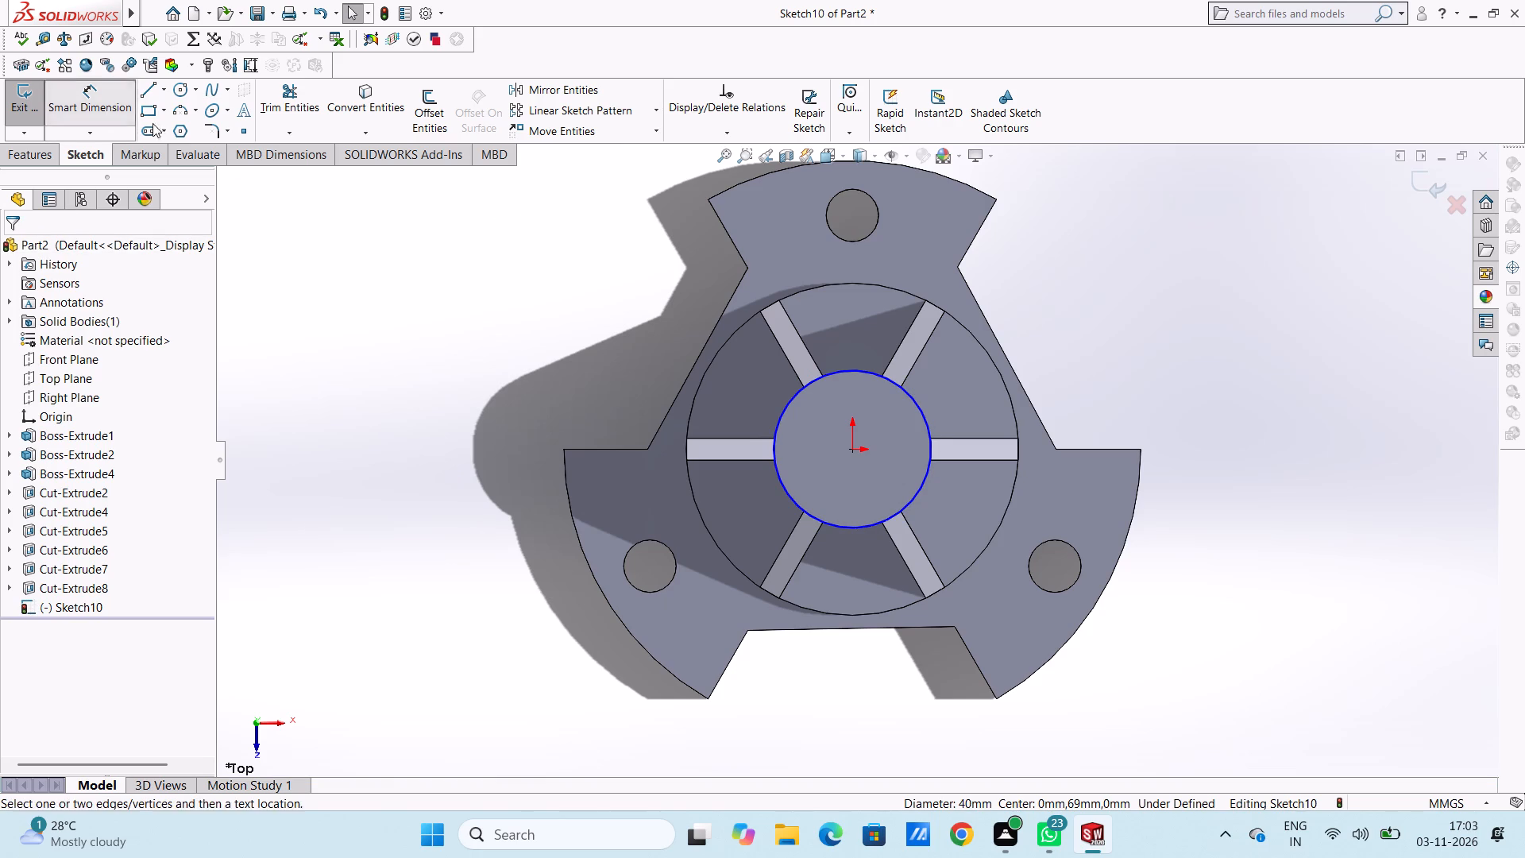
click(781, 419)
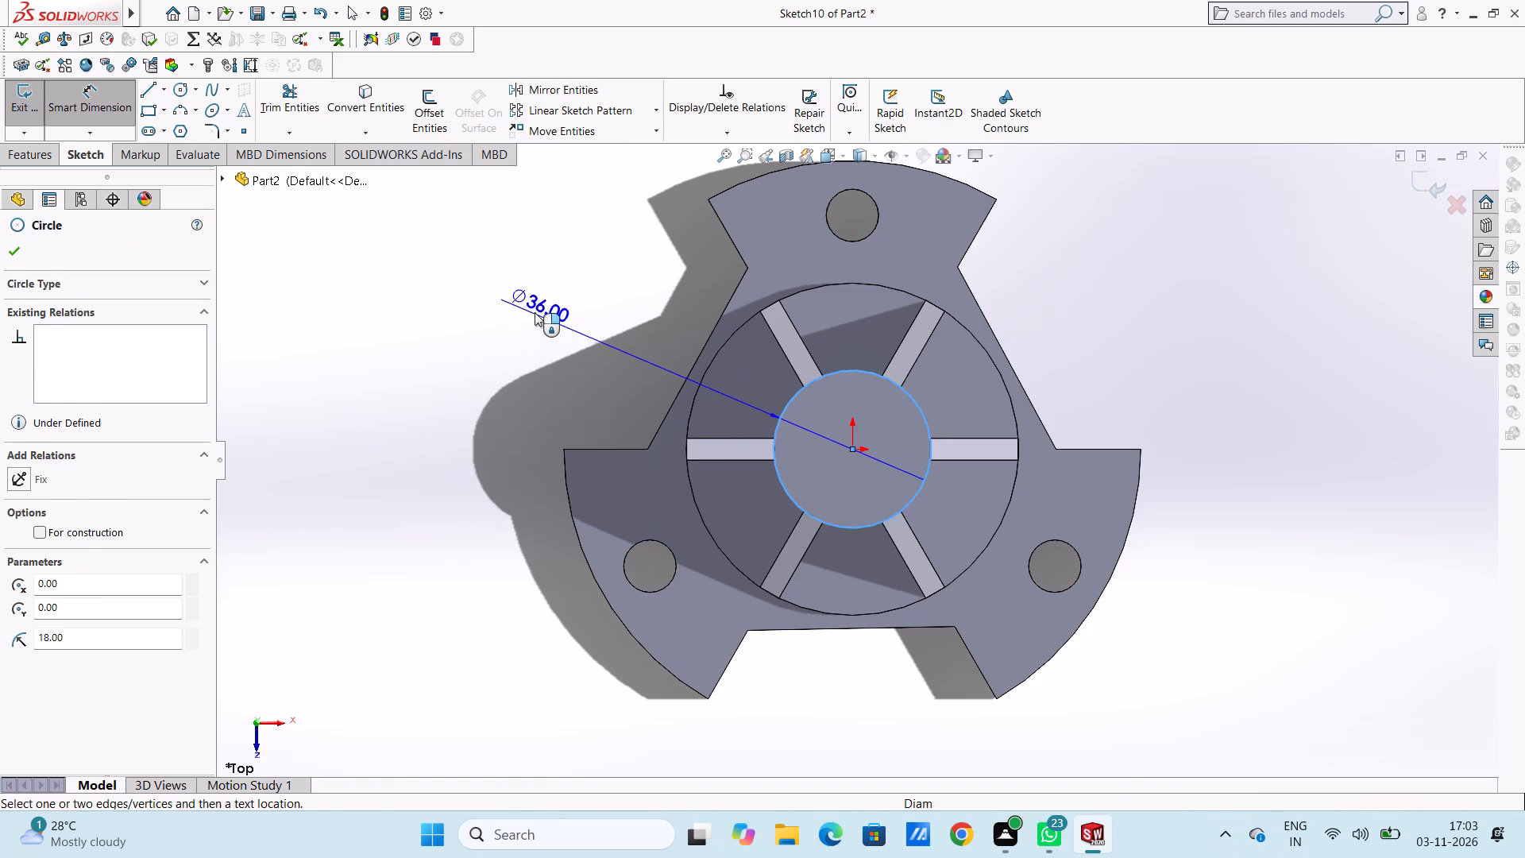
click(535, 312)
click(465, 296)
click(464, 344)
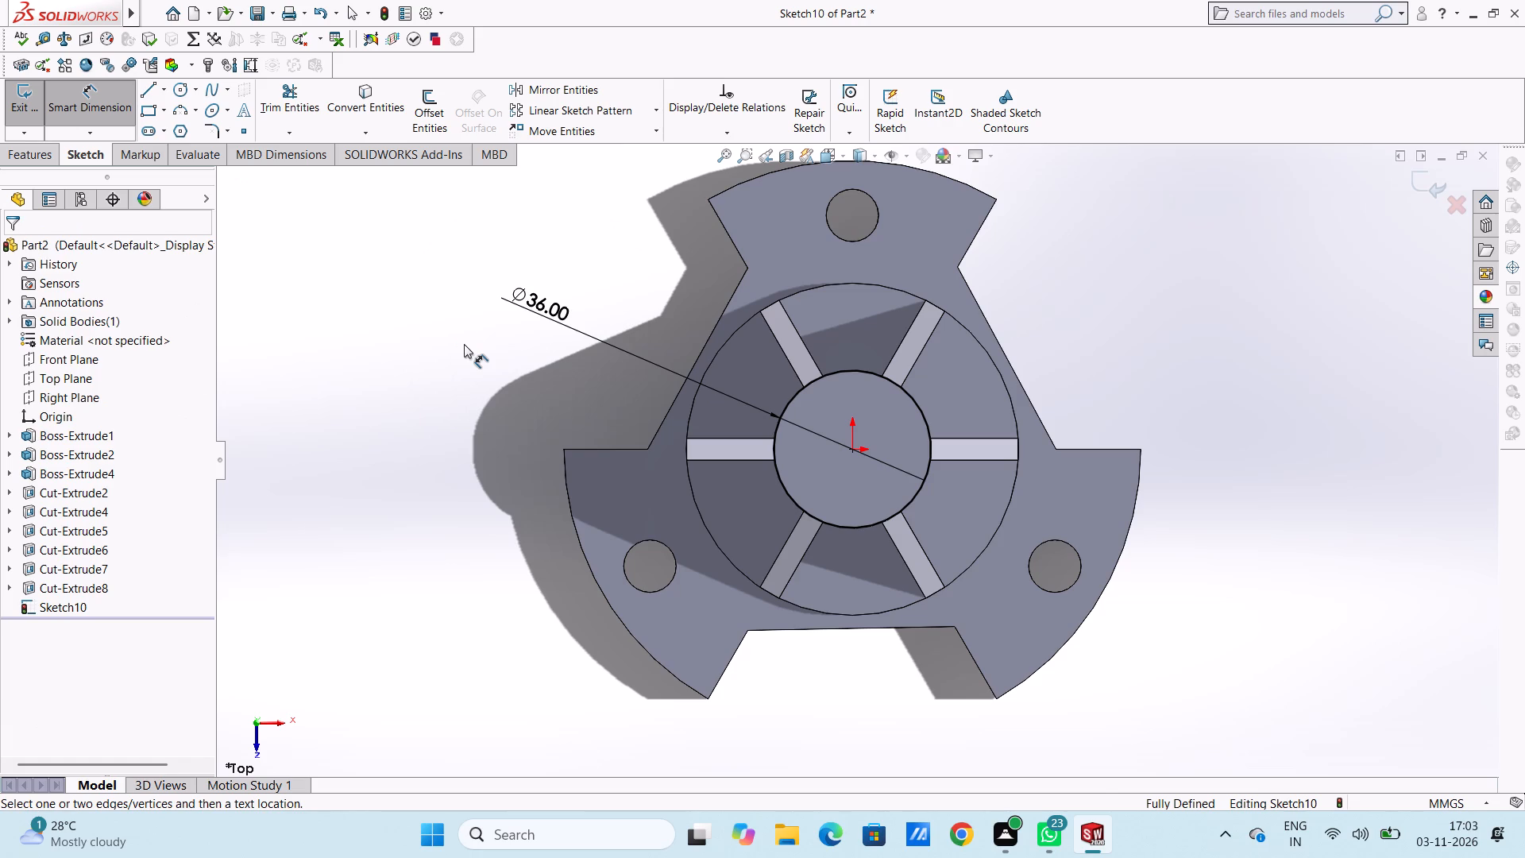
middle_drag(546, 624, 675, 357)
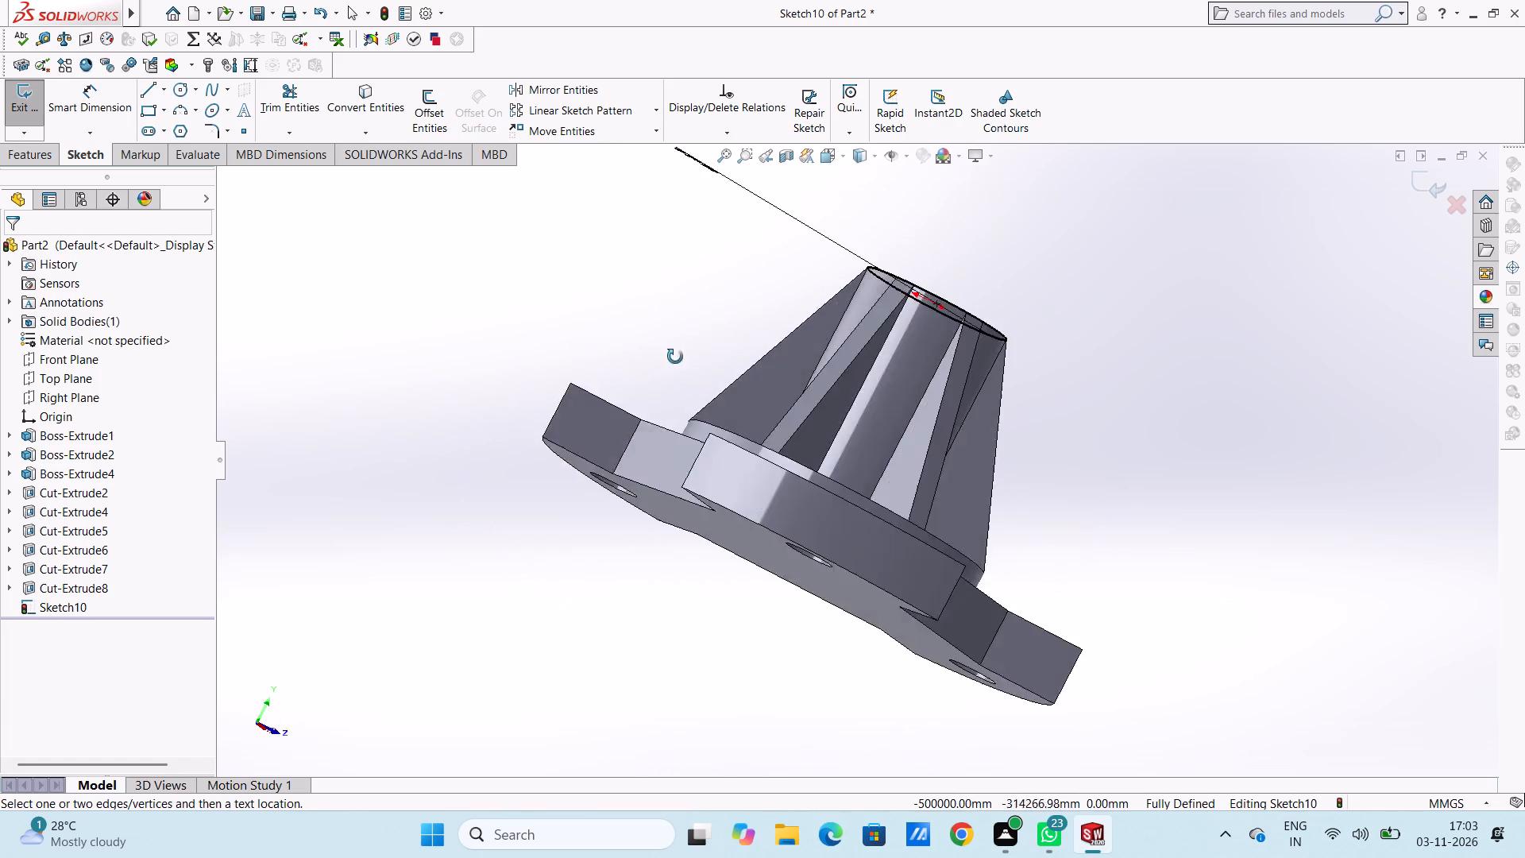
middle_drag(675, 357, 595, 412)
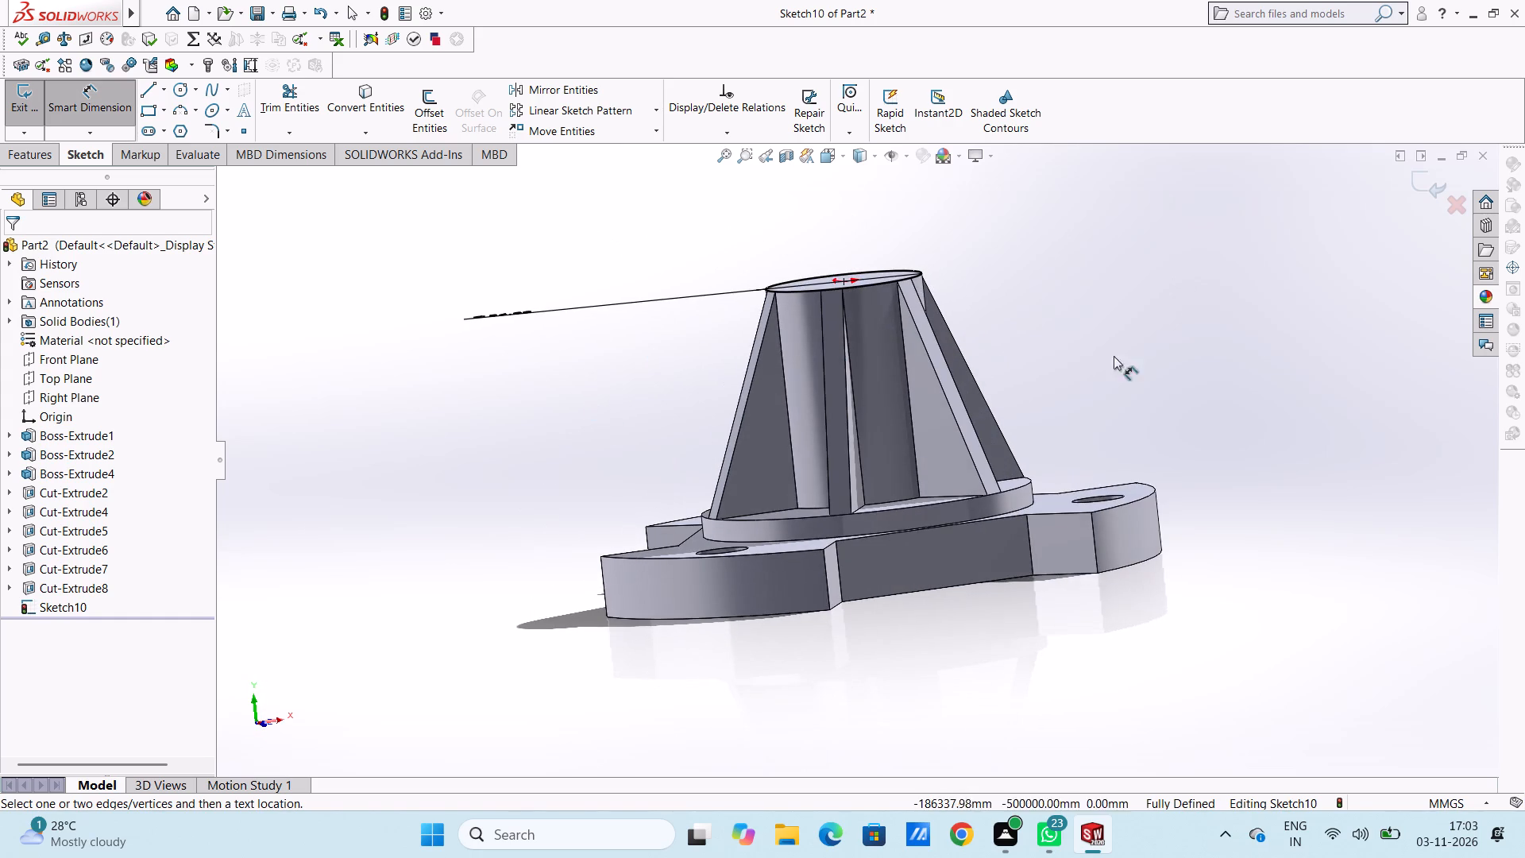
middle_drag(1035, 403, 1038, 387)
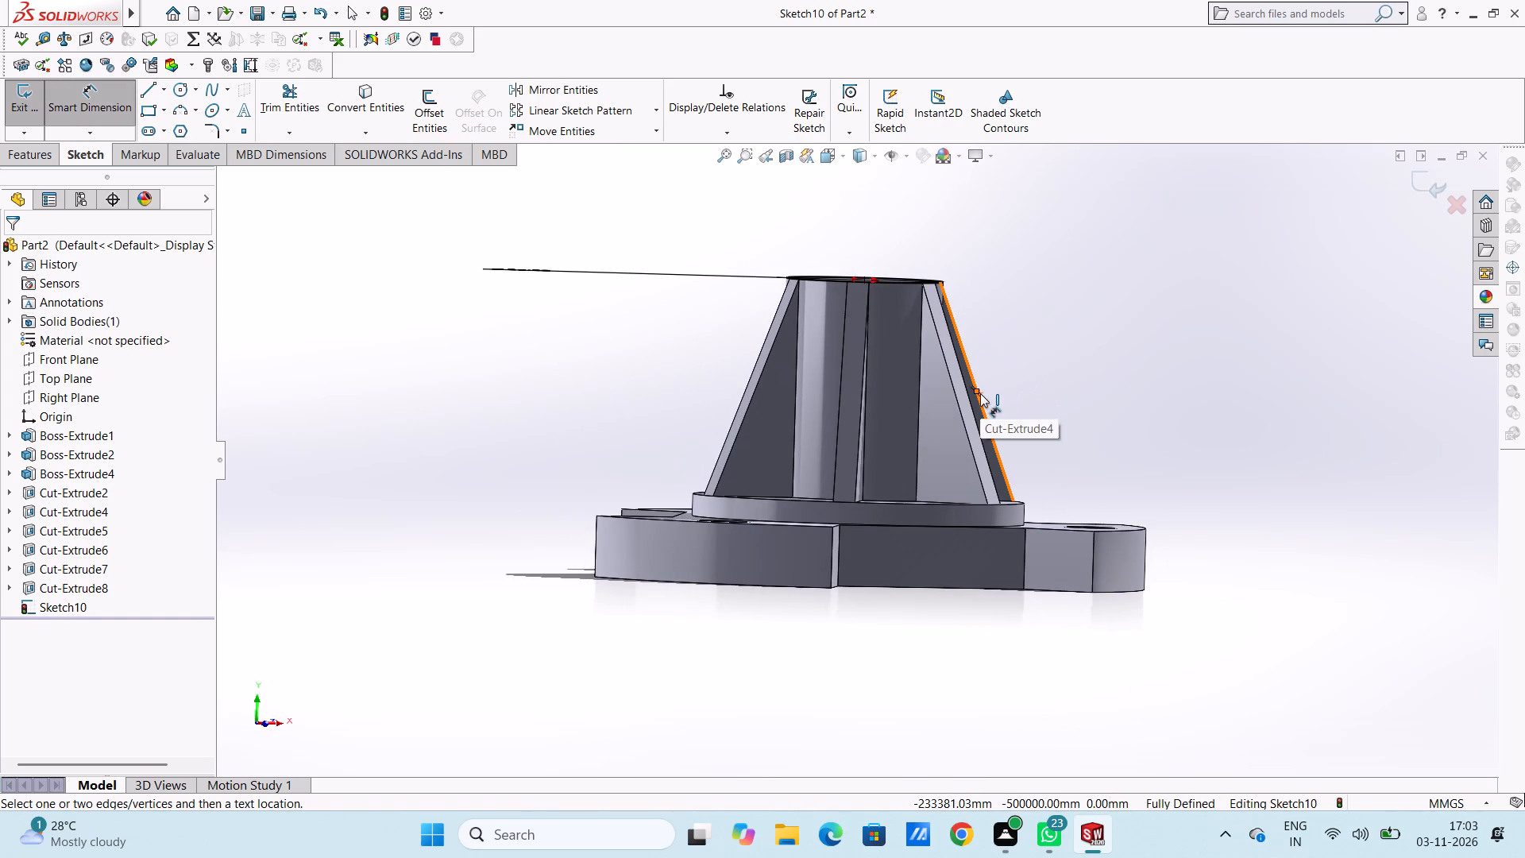
middle_drag(1040, 294, 1029, 329)
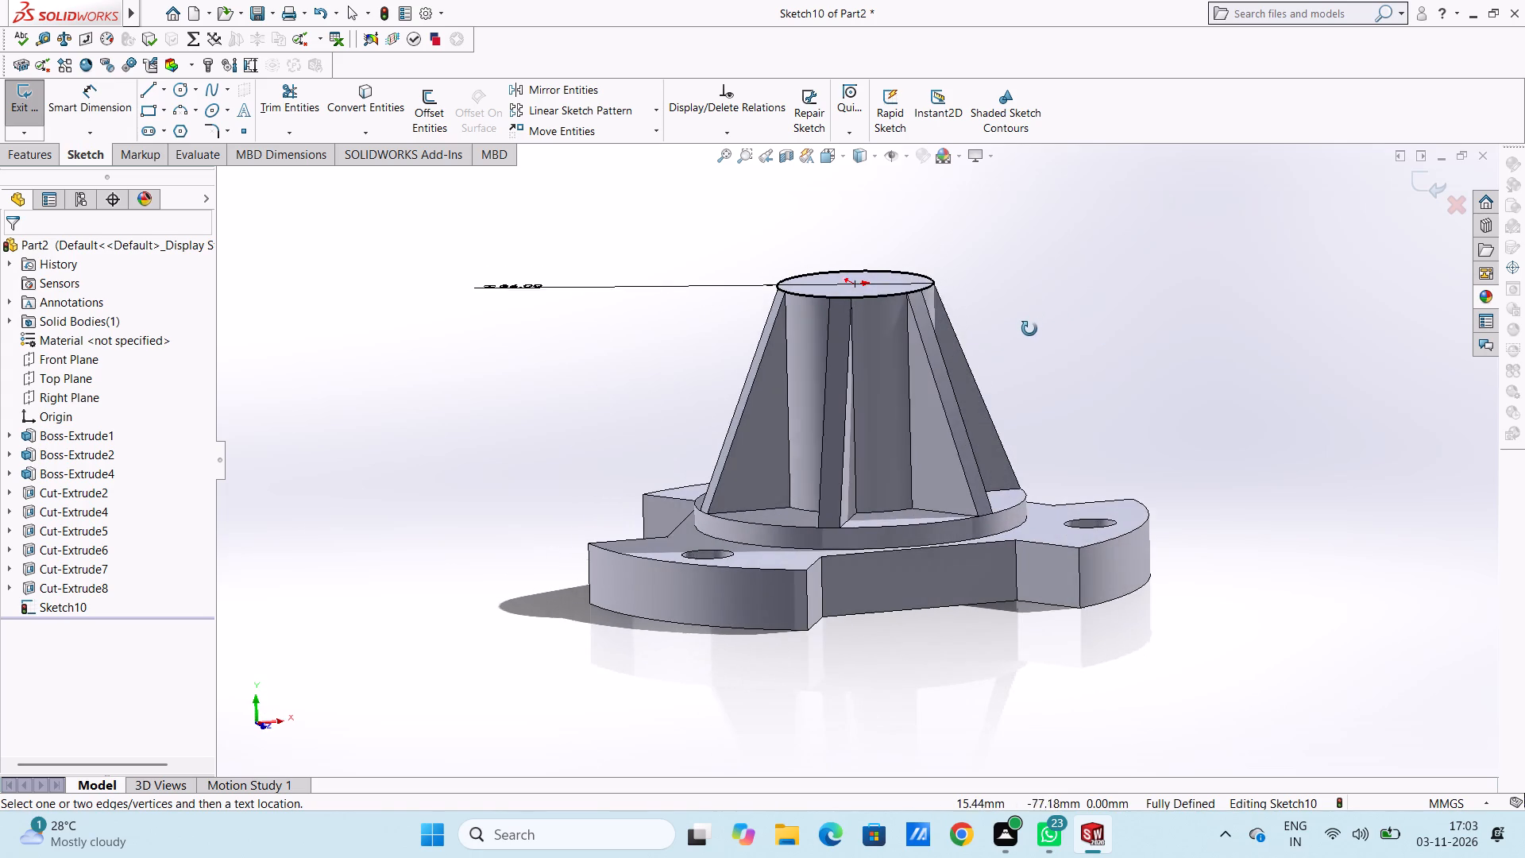
middle_drag(1029, 329, 1043, 338)
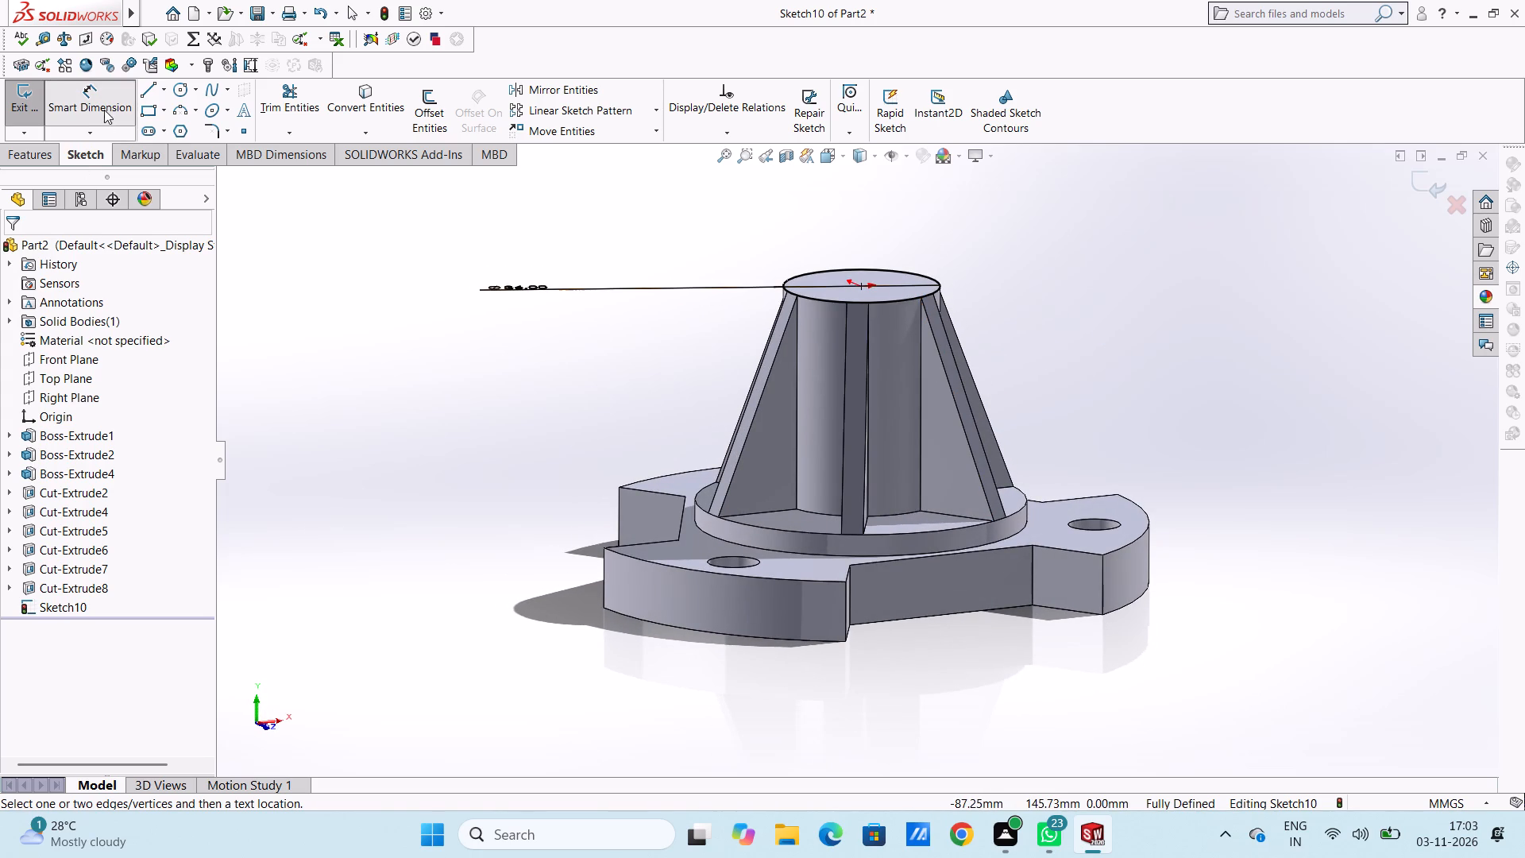
click(104, 109)
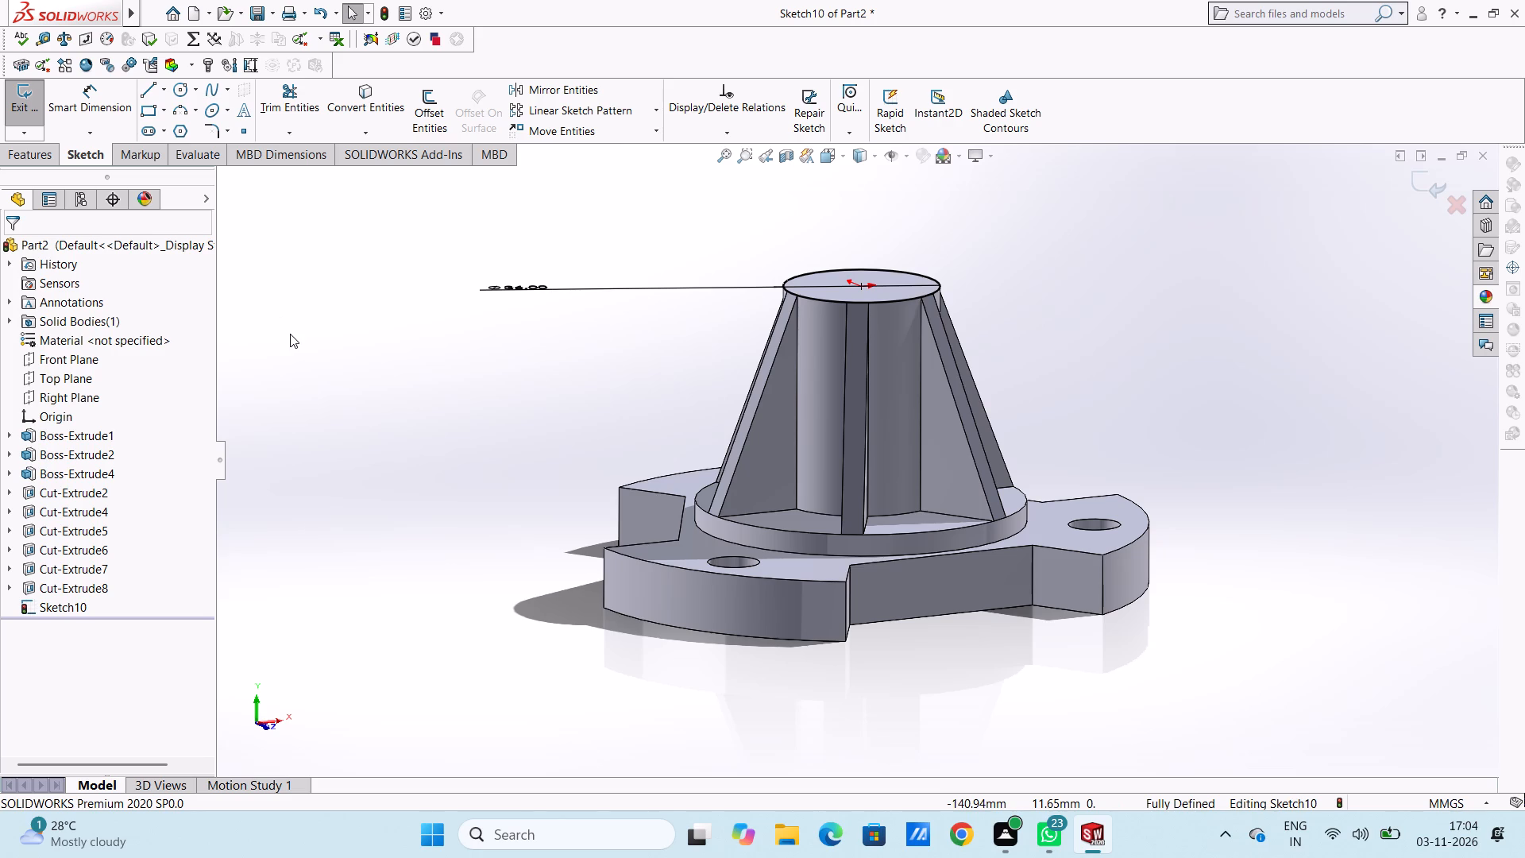
Start a blind boss extrusion of the 36 mm circle upward from the hub's top face with a 2 degree inward draft.
scroll(985, 339, up, 1)
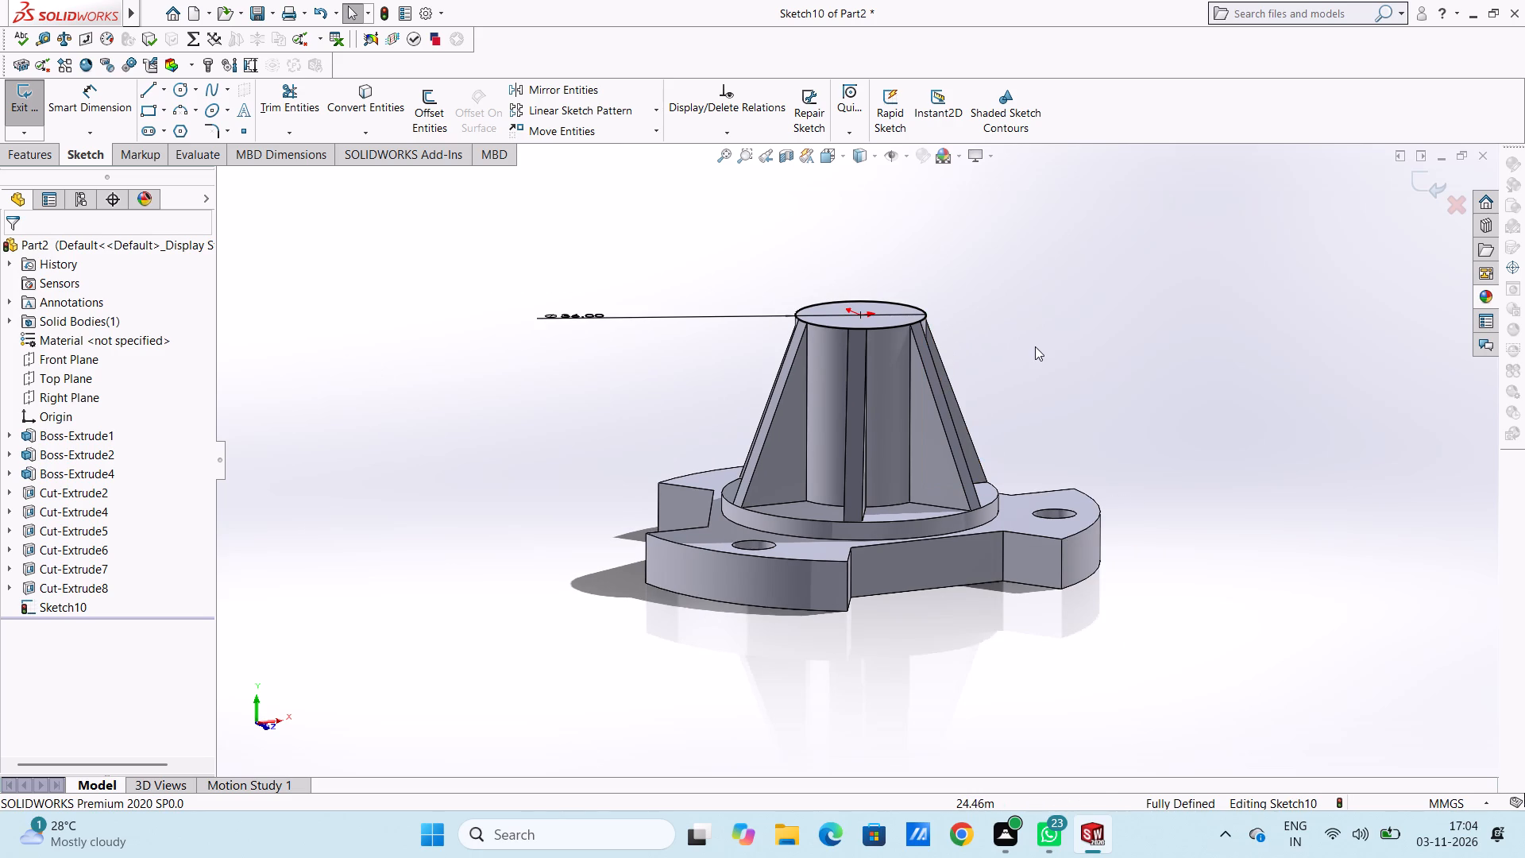
middle_drag(1038, 350, 1059, 305)
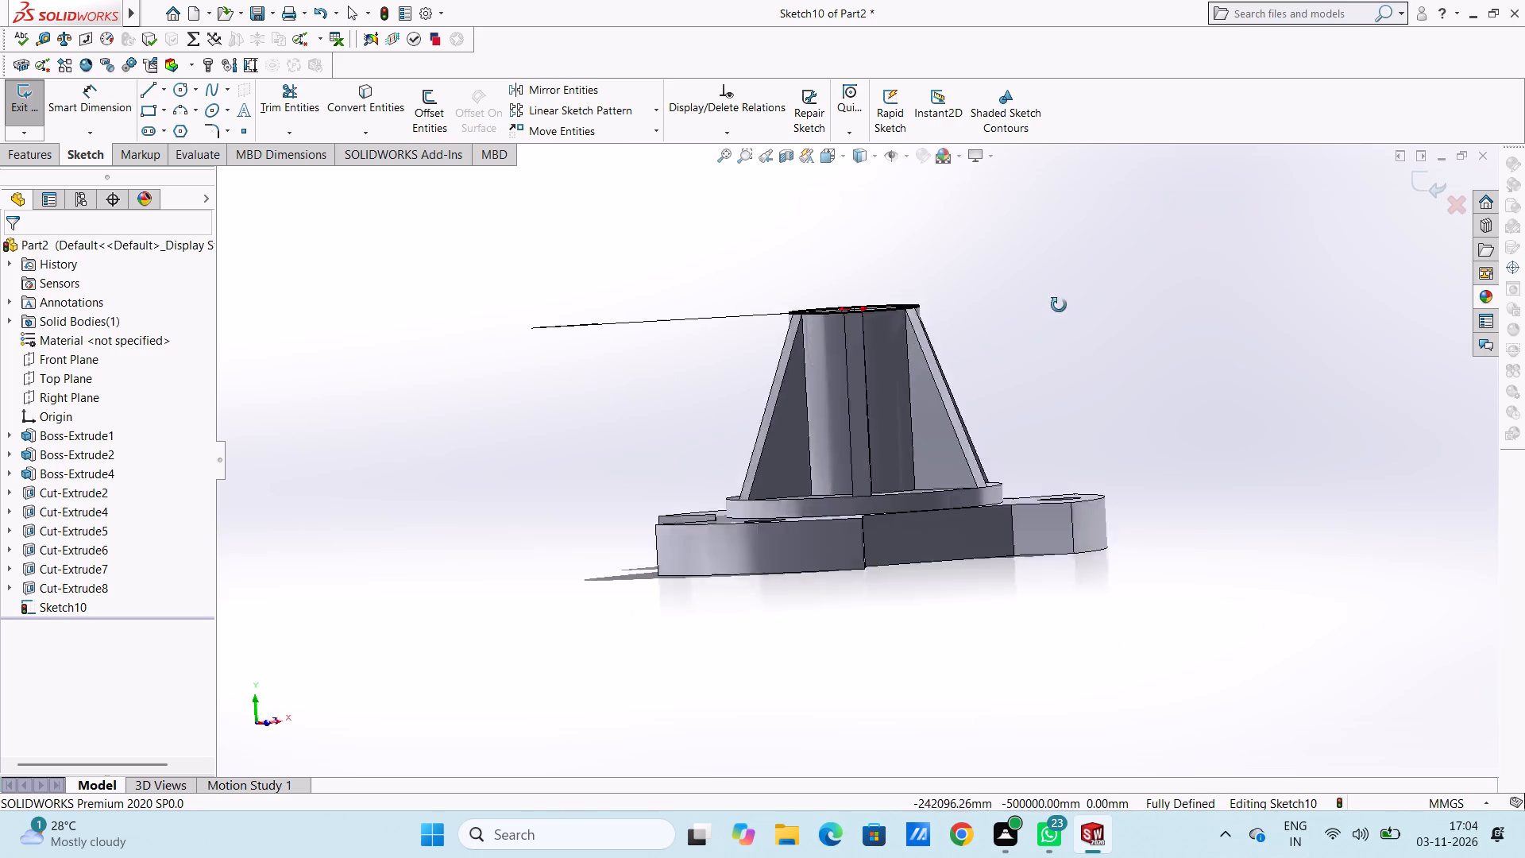
middle_drag(1059, 305, 1014, 359)
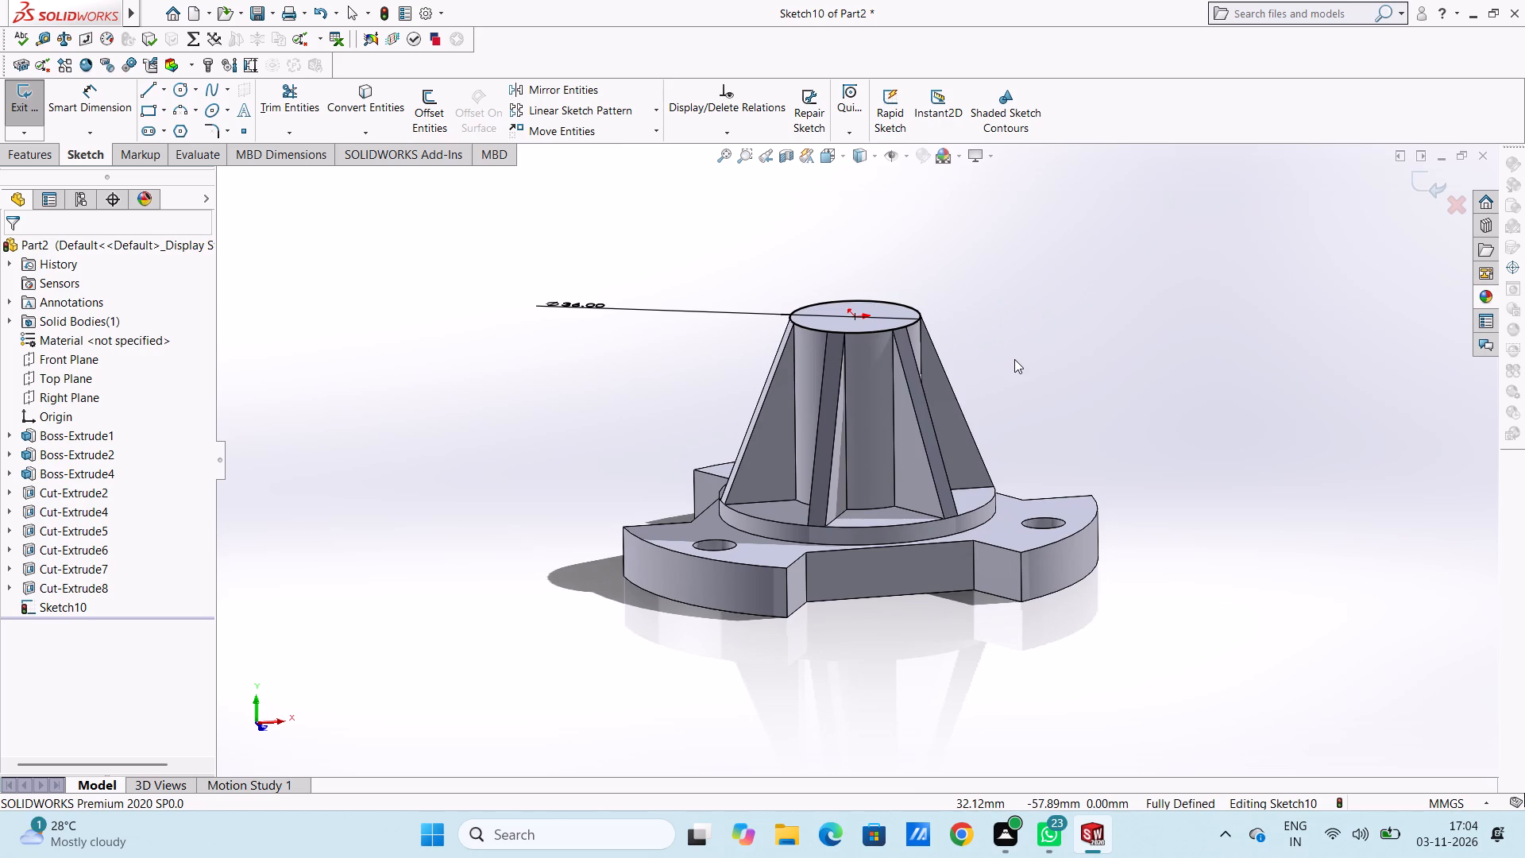
click(34, 160)
click(33, 105)
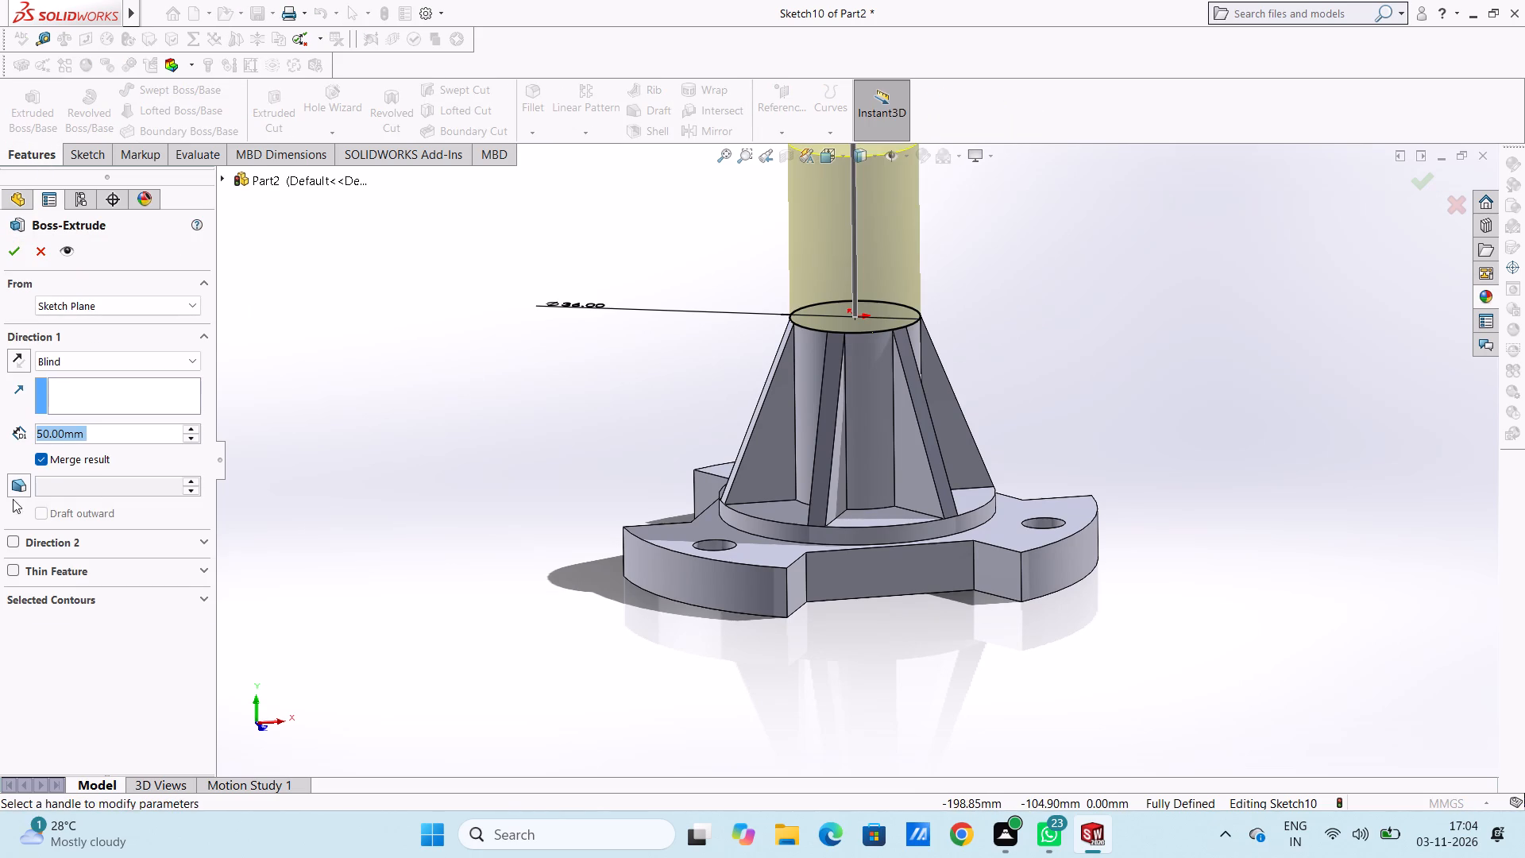
click(18, 480)
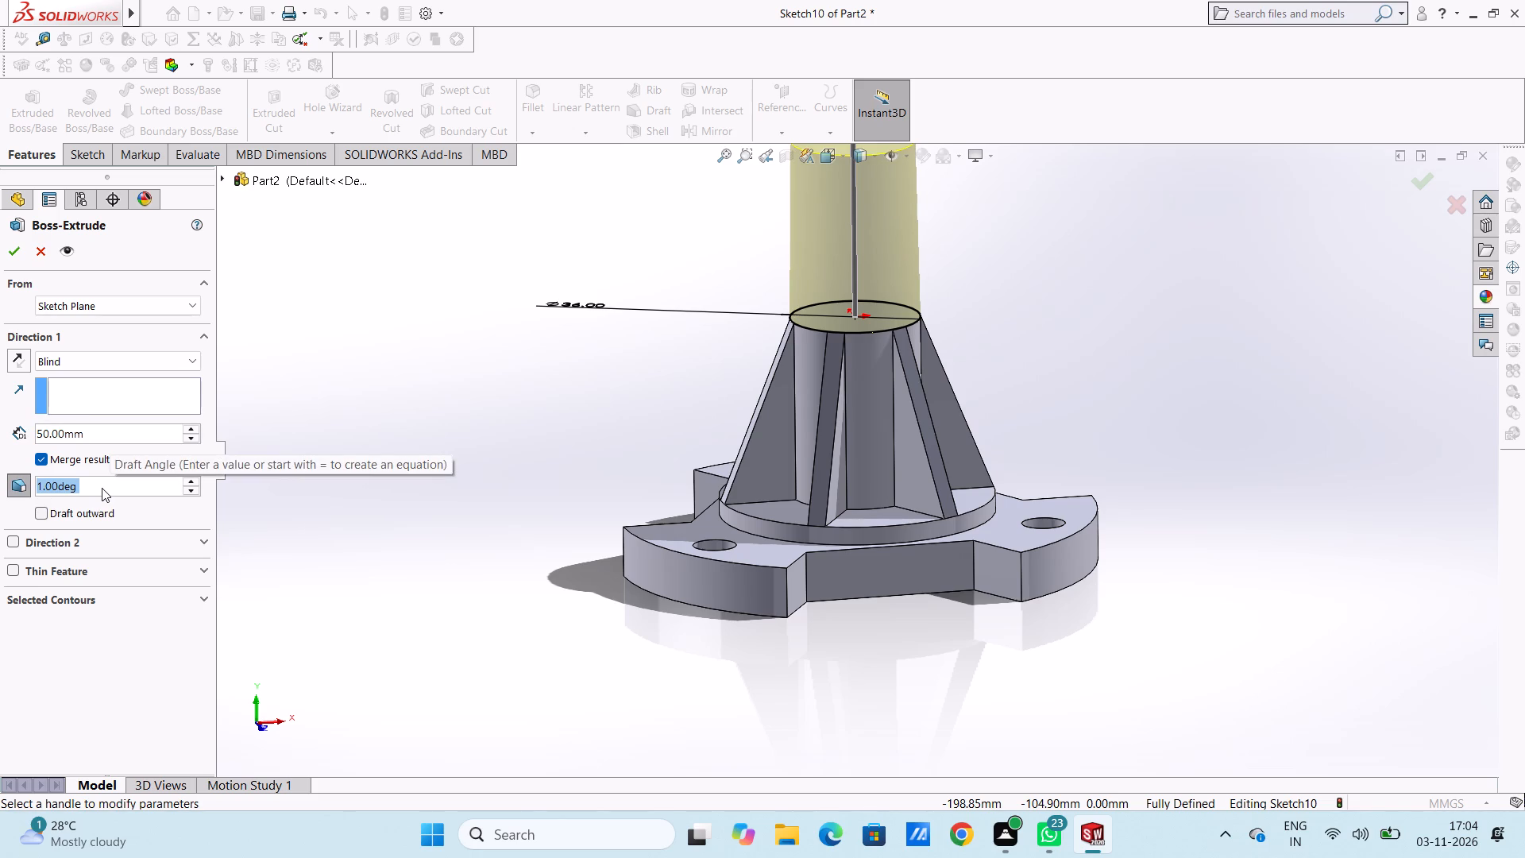
key(2)
key(Return)
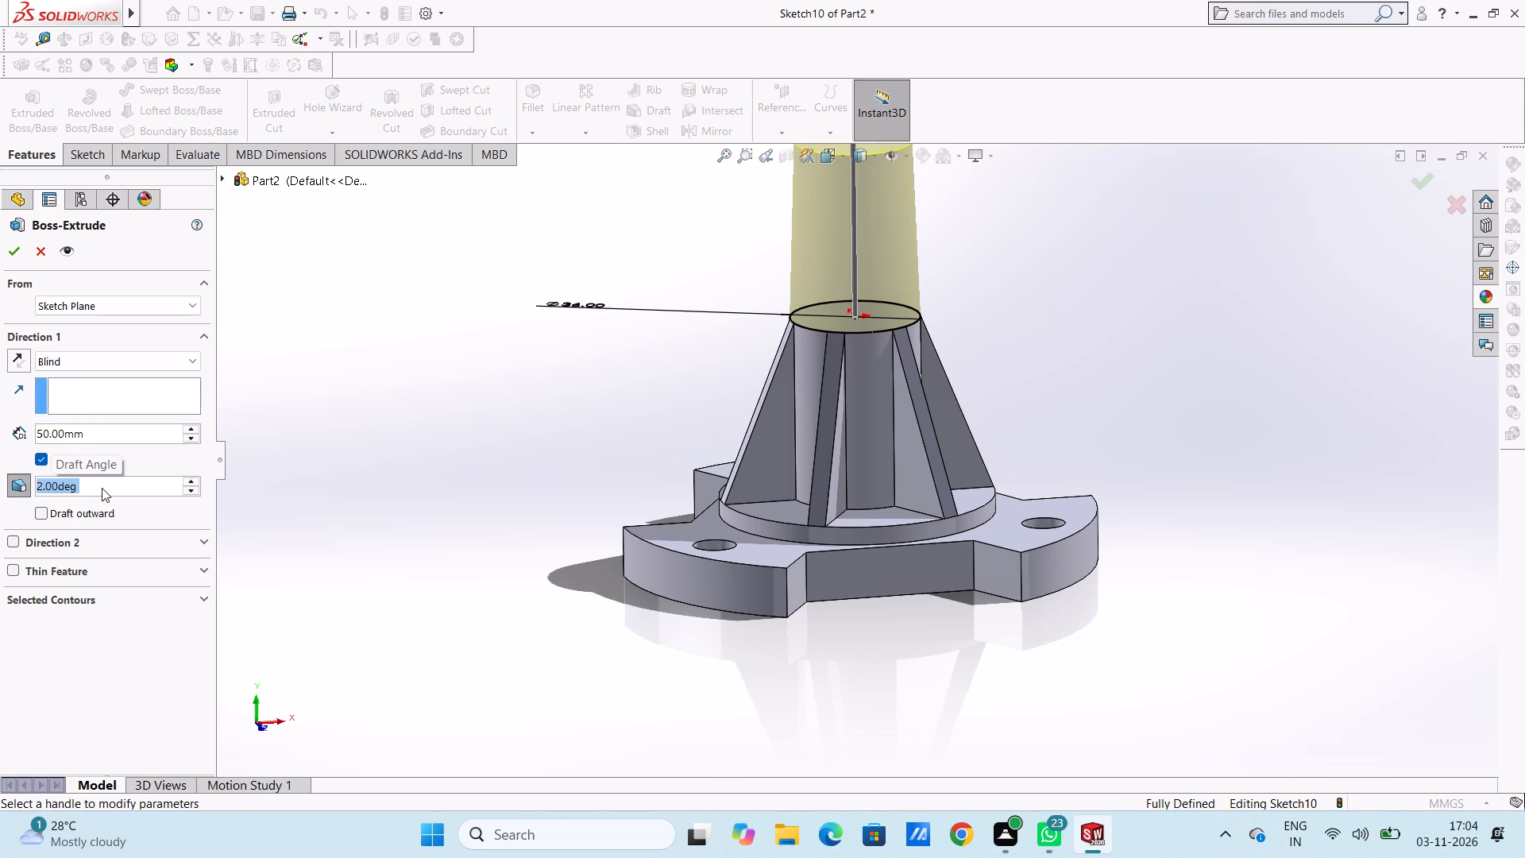
Set the depth of the top extension's boss extrusion to 17 mm.
click(127, 431)
click(127, 431)
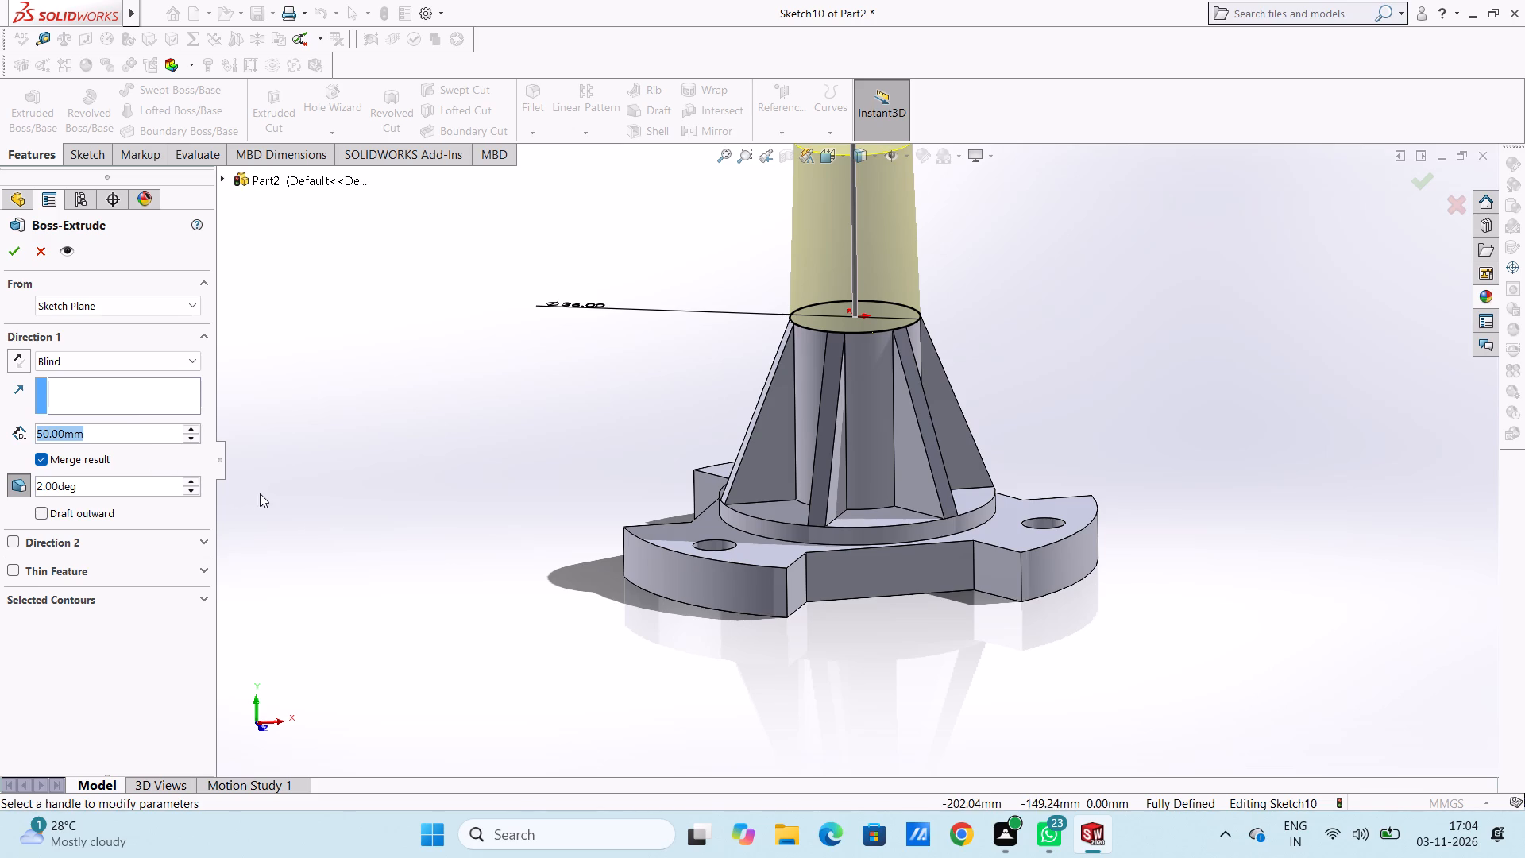
scroll(477, 457, up, 2)
middle_drag(477, 455, 470, 436)
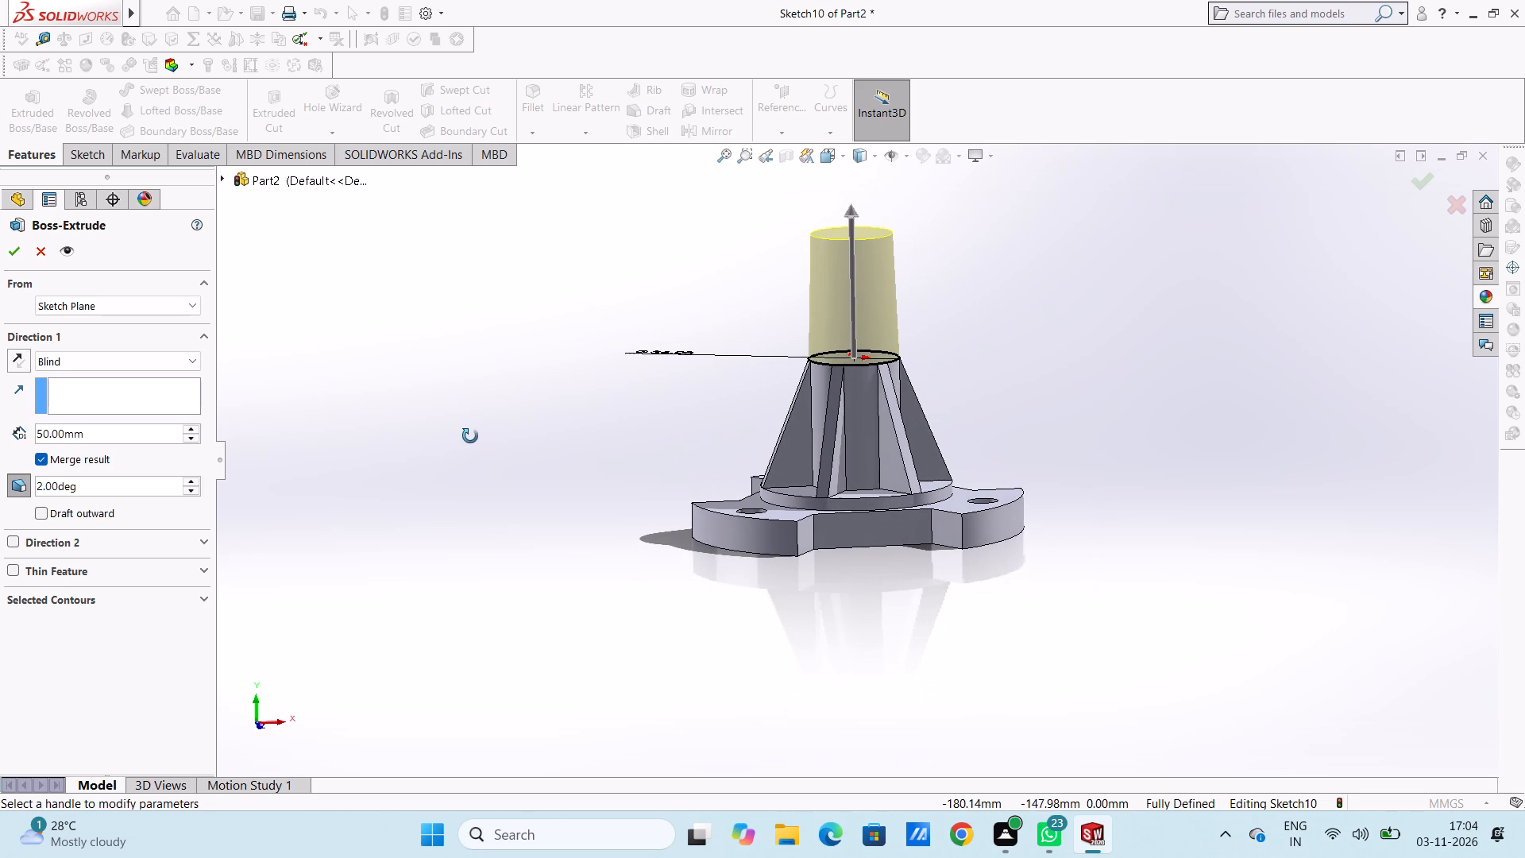
middle_drag(470, 436, 474, 436)
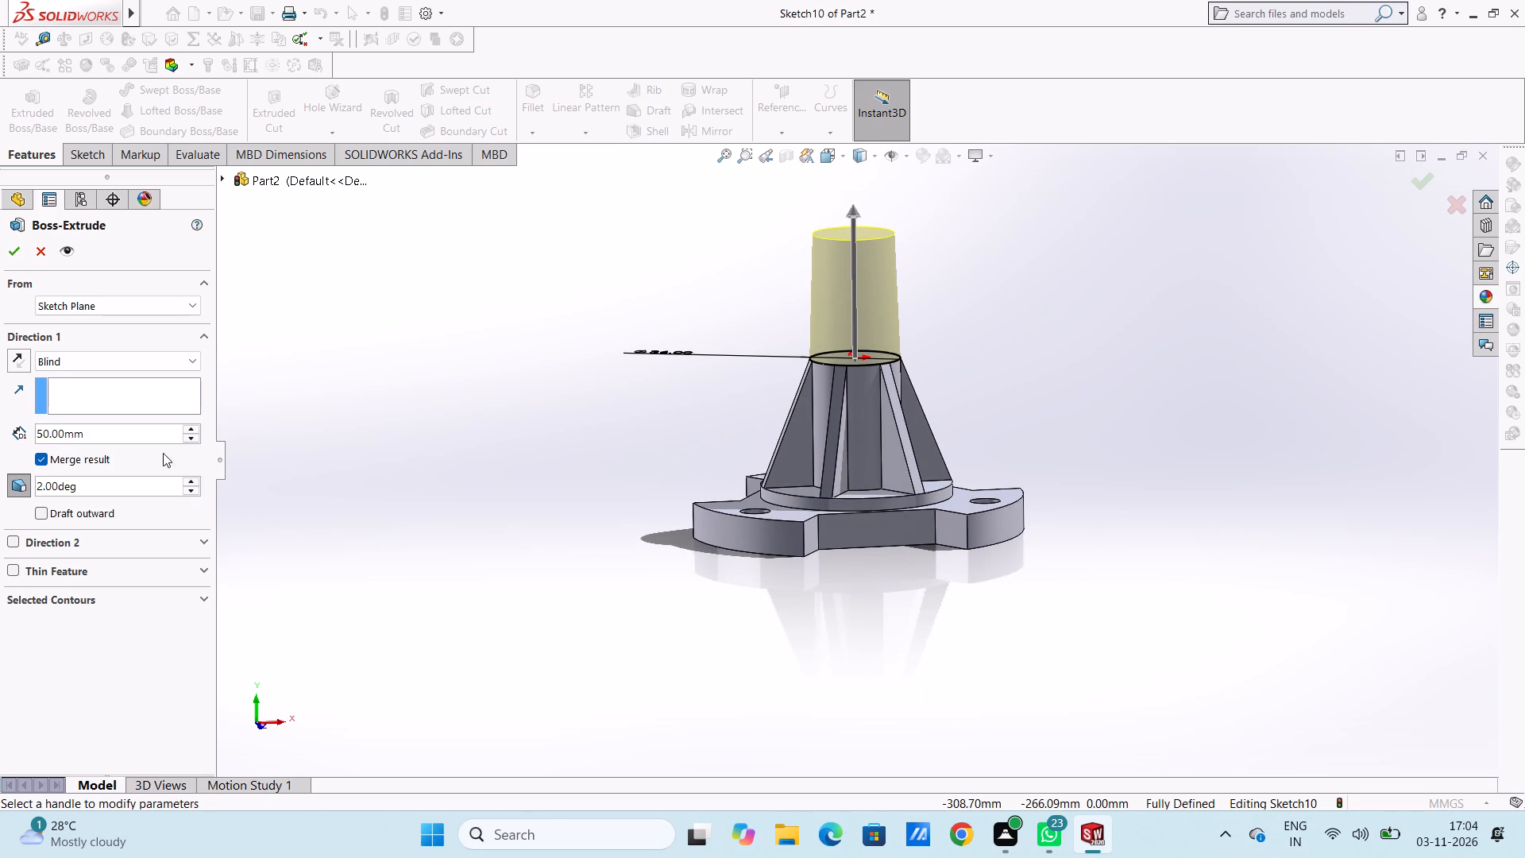
double_click(152, 429)
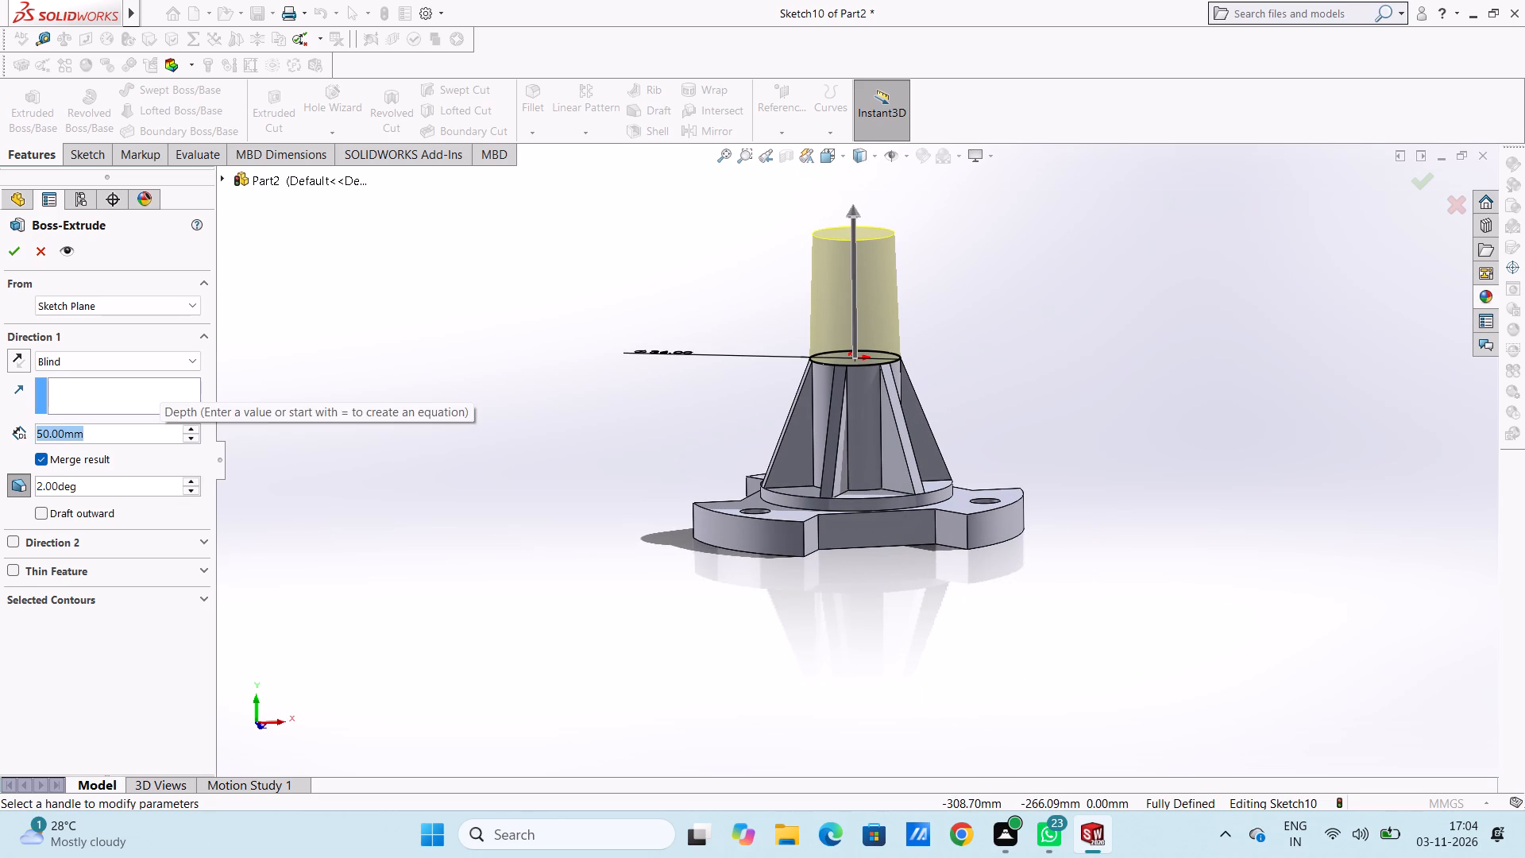
key(7)
key(2)
text(-55)
key(Return)
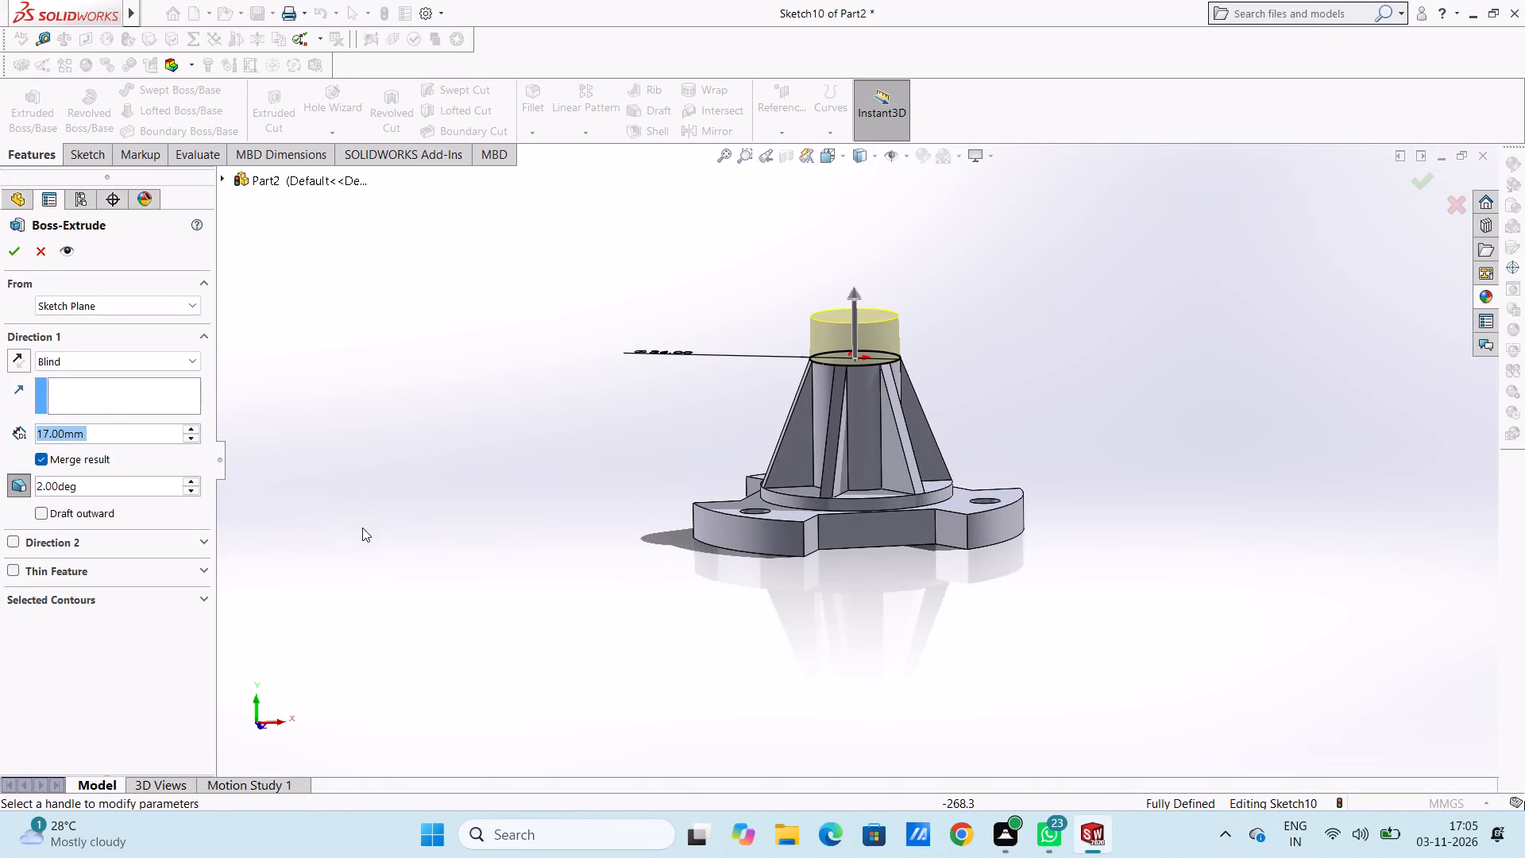
Set the top extension's draft angle to 10 degrees and complete the boss extrusion.
double_click(139, 492)
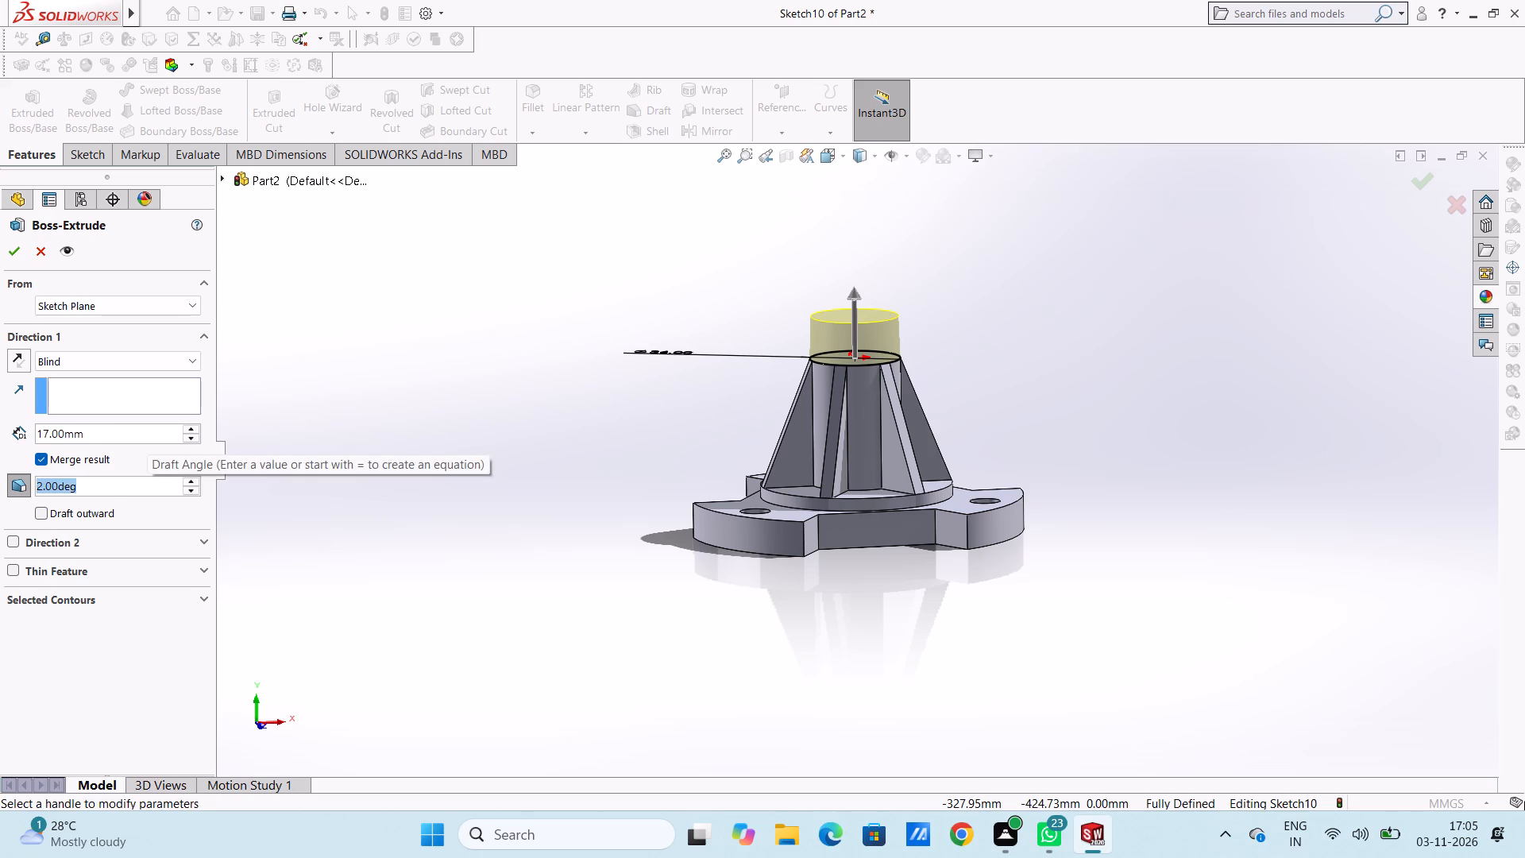
text(10)
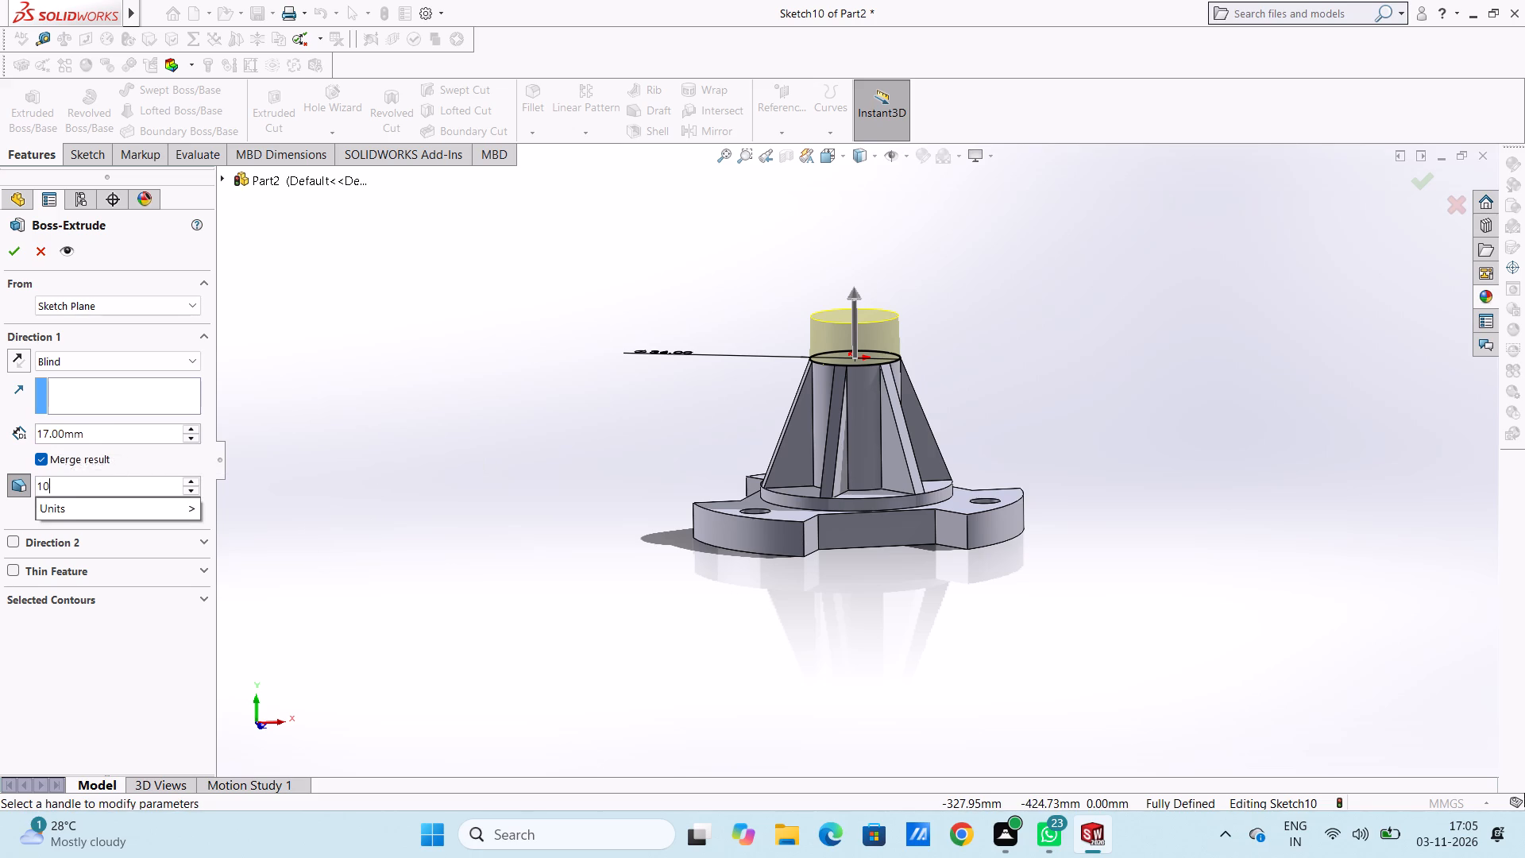
key(Return)
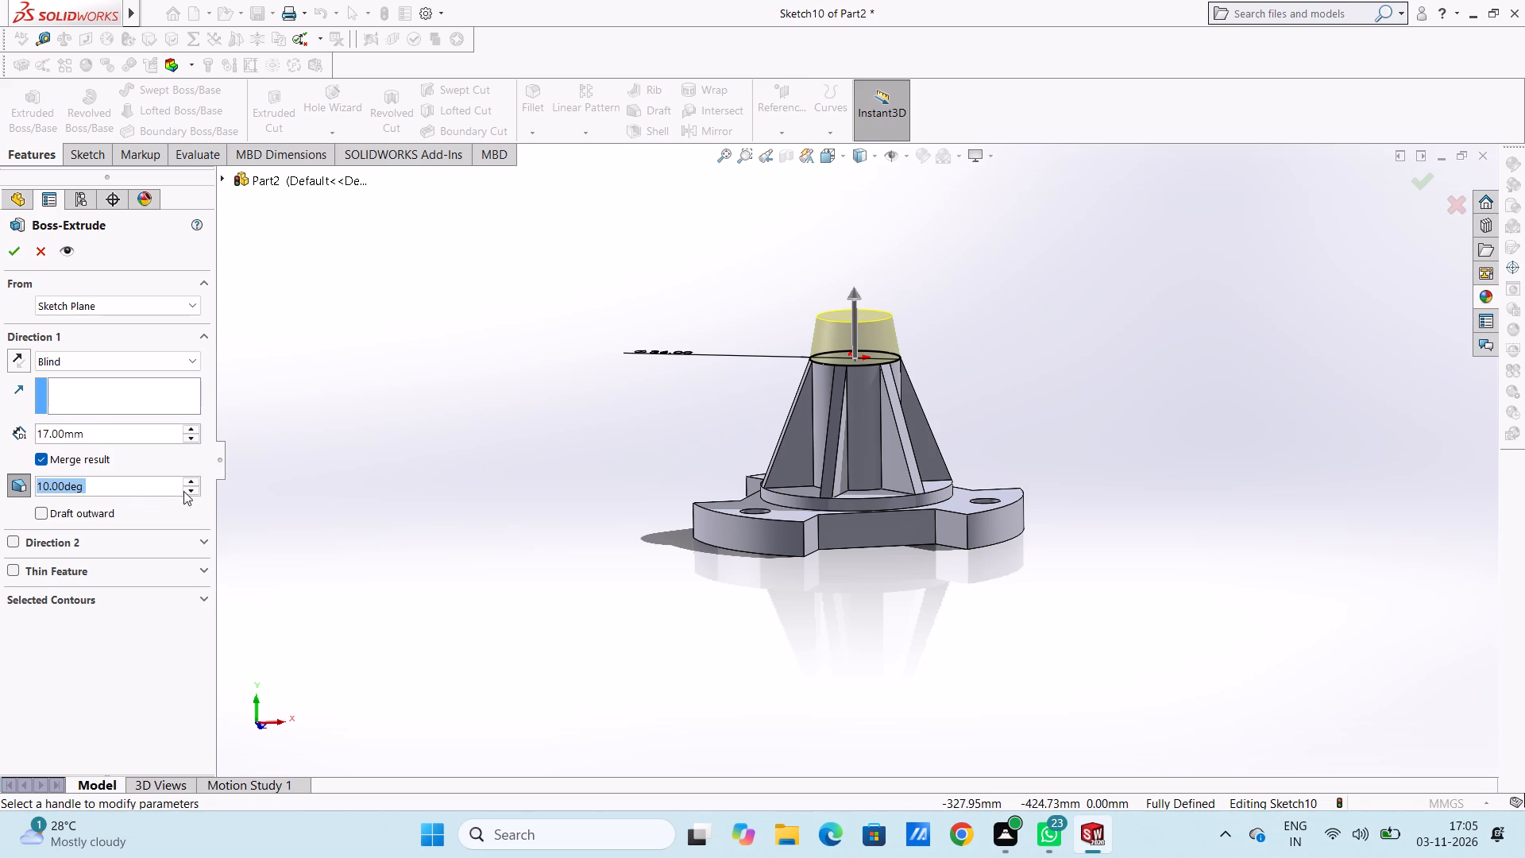
middle_drag(488, 441, 461, 419)
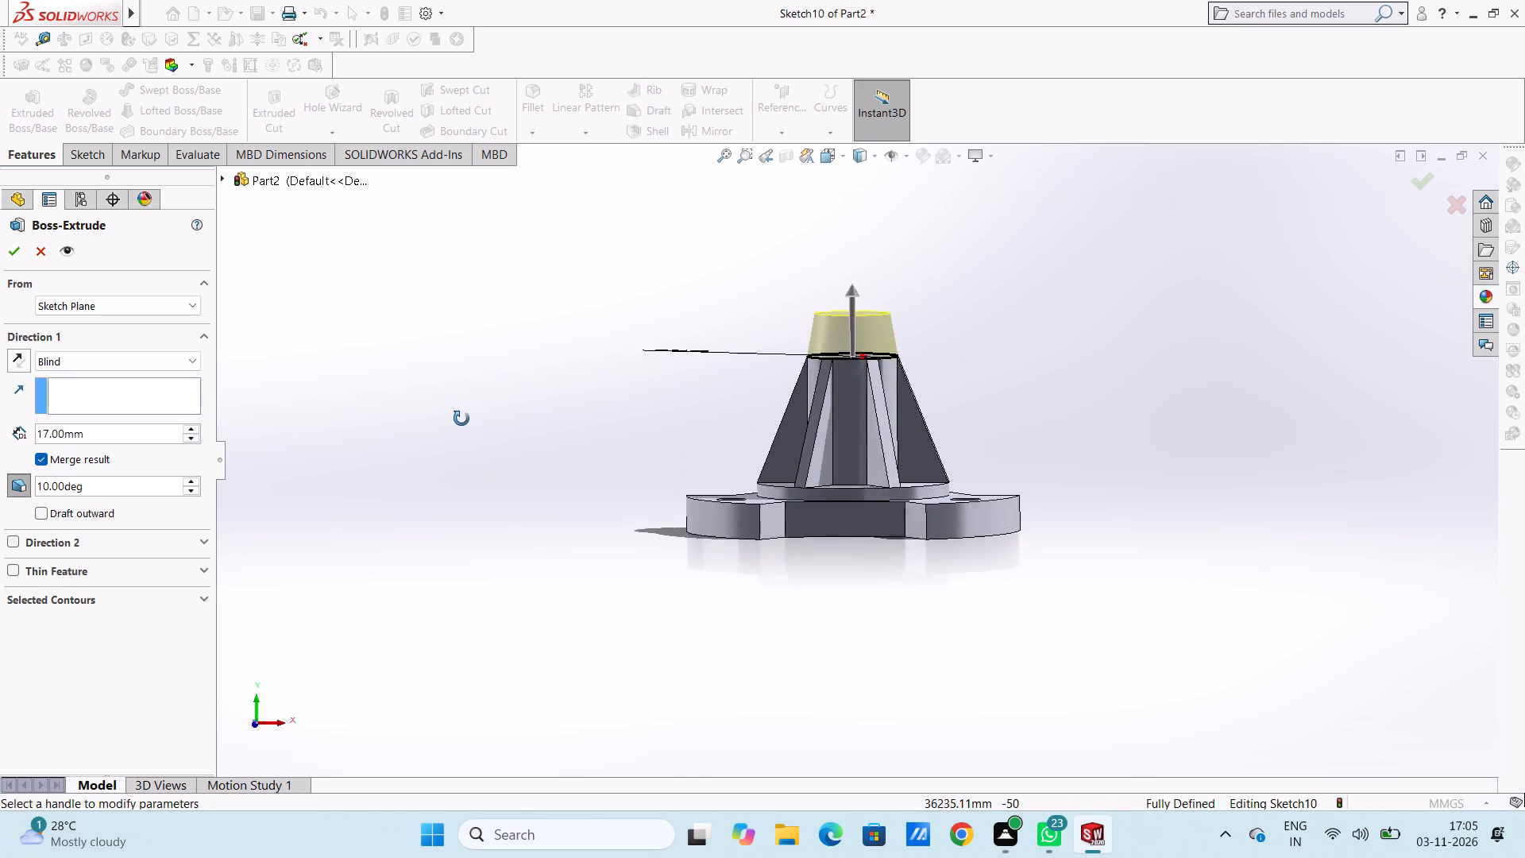
middle_drag(461, 419, 453, 470)
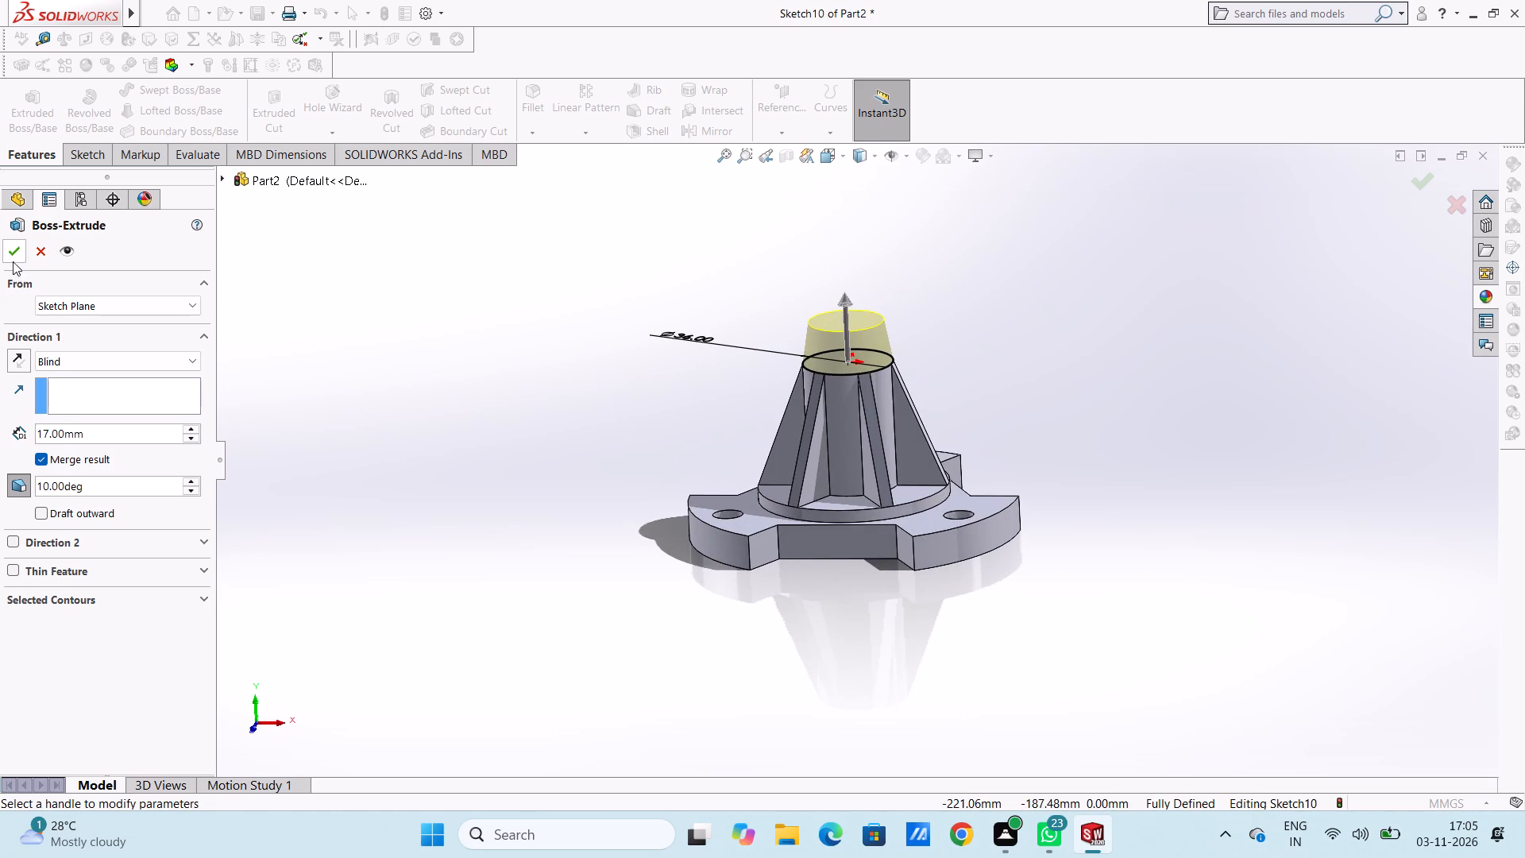
click(13, 253)
click(311, 392)
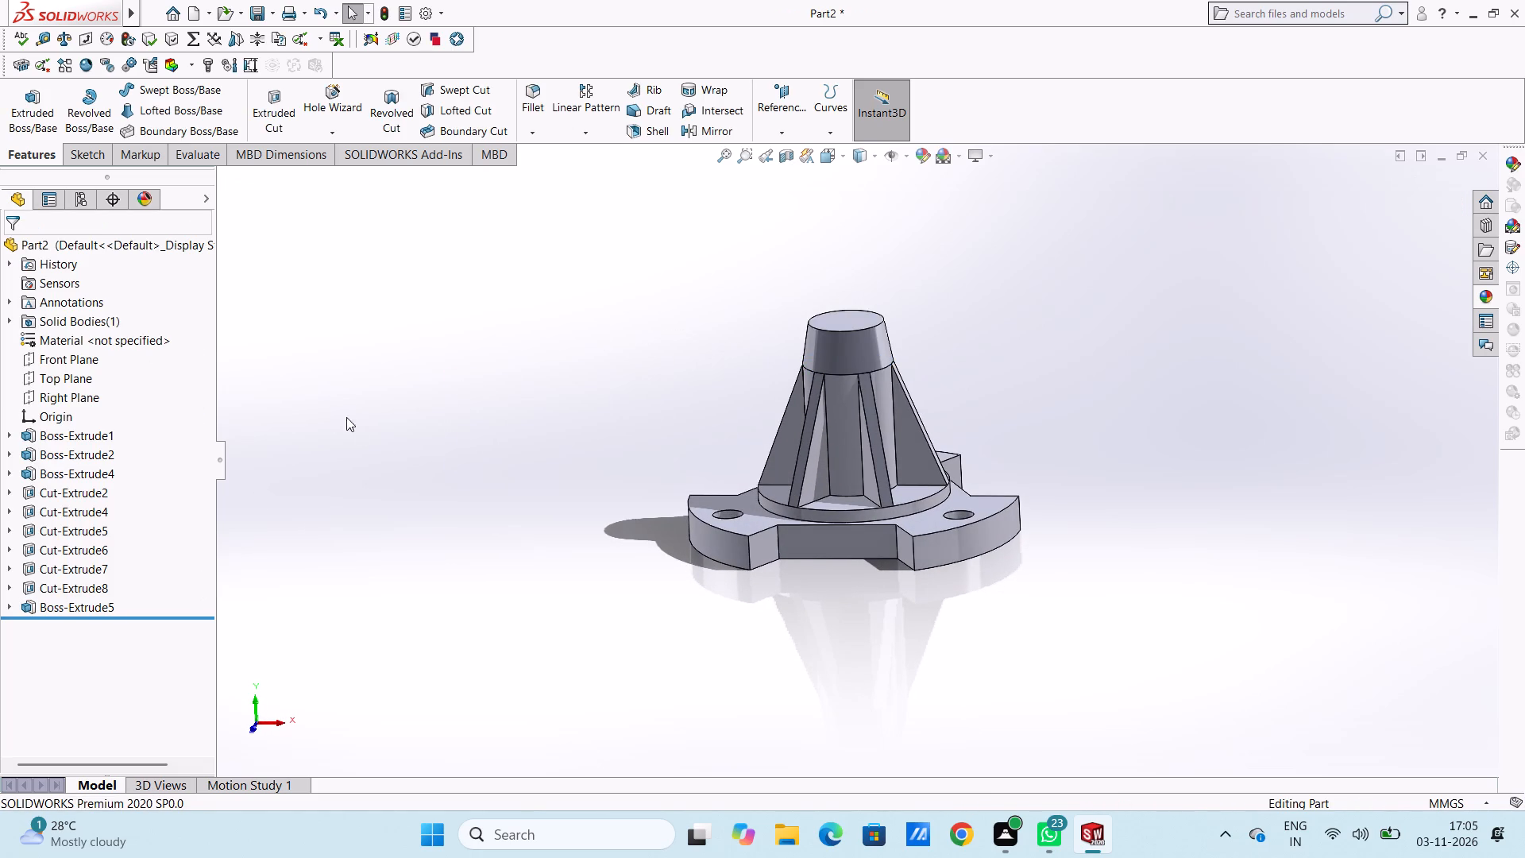
Examine the tapered top extension, the ribbed hub and the flange from several sides.
middle_drag(415, 418, 587, 592)
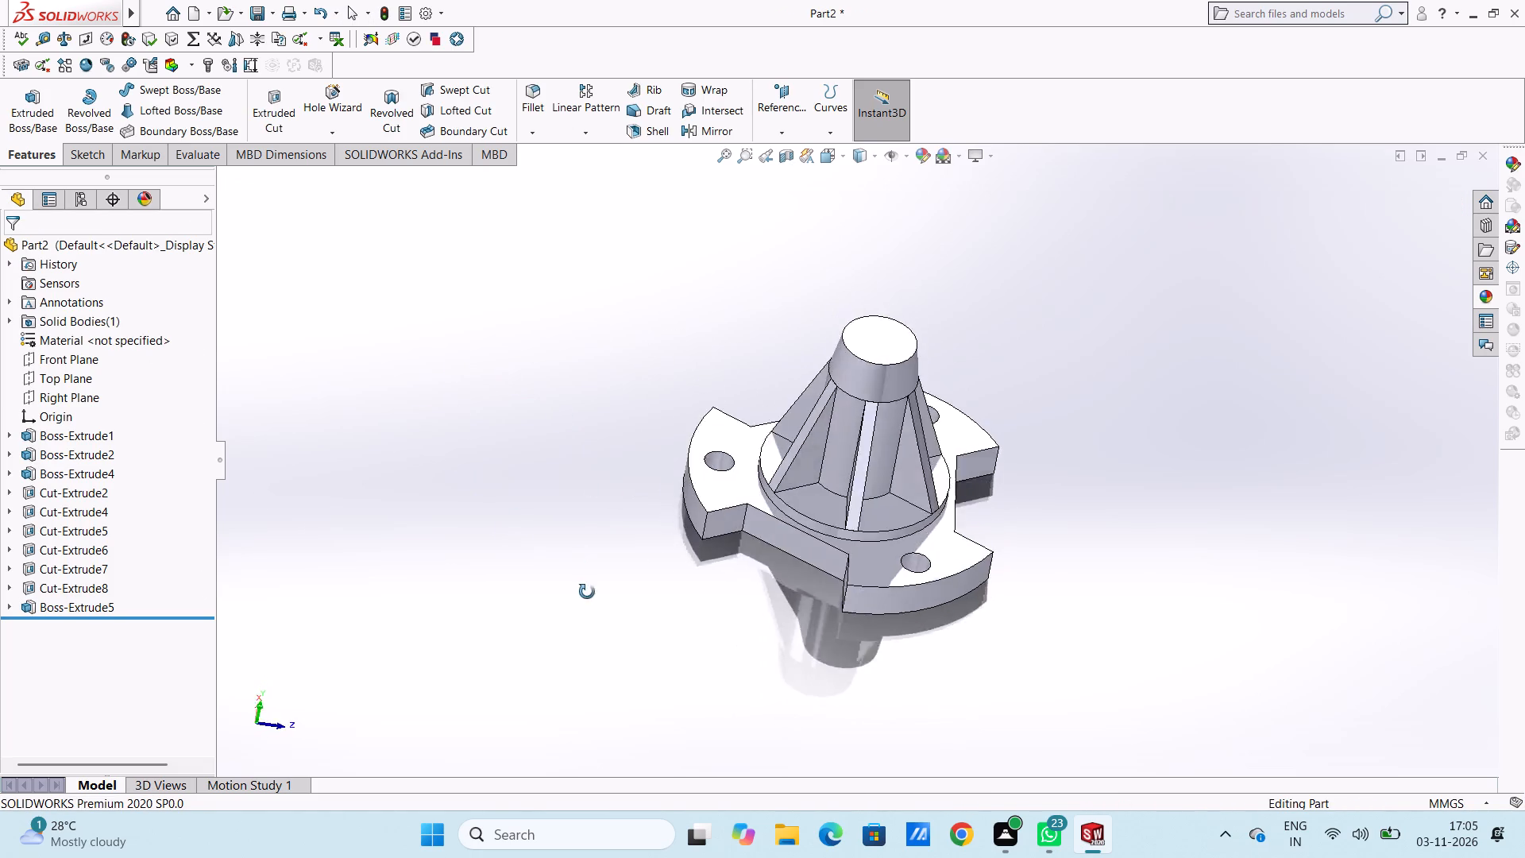
middle_drag(587, 592, 539, 410)
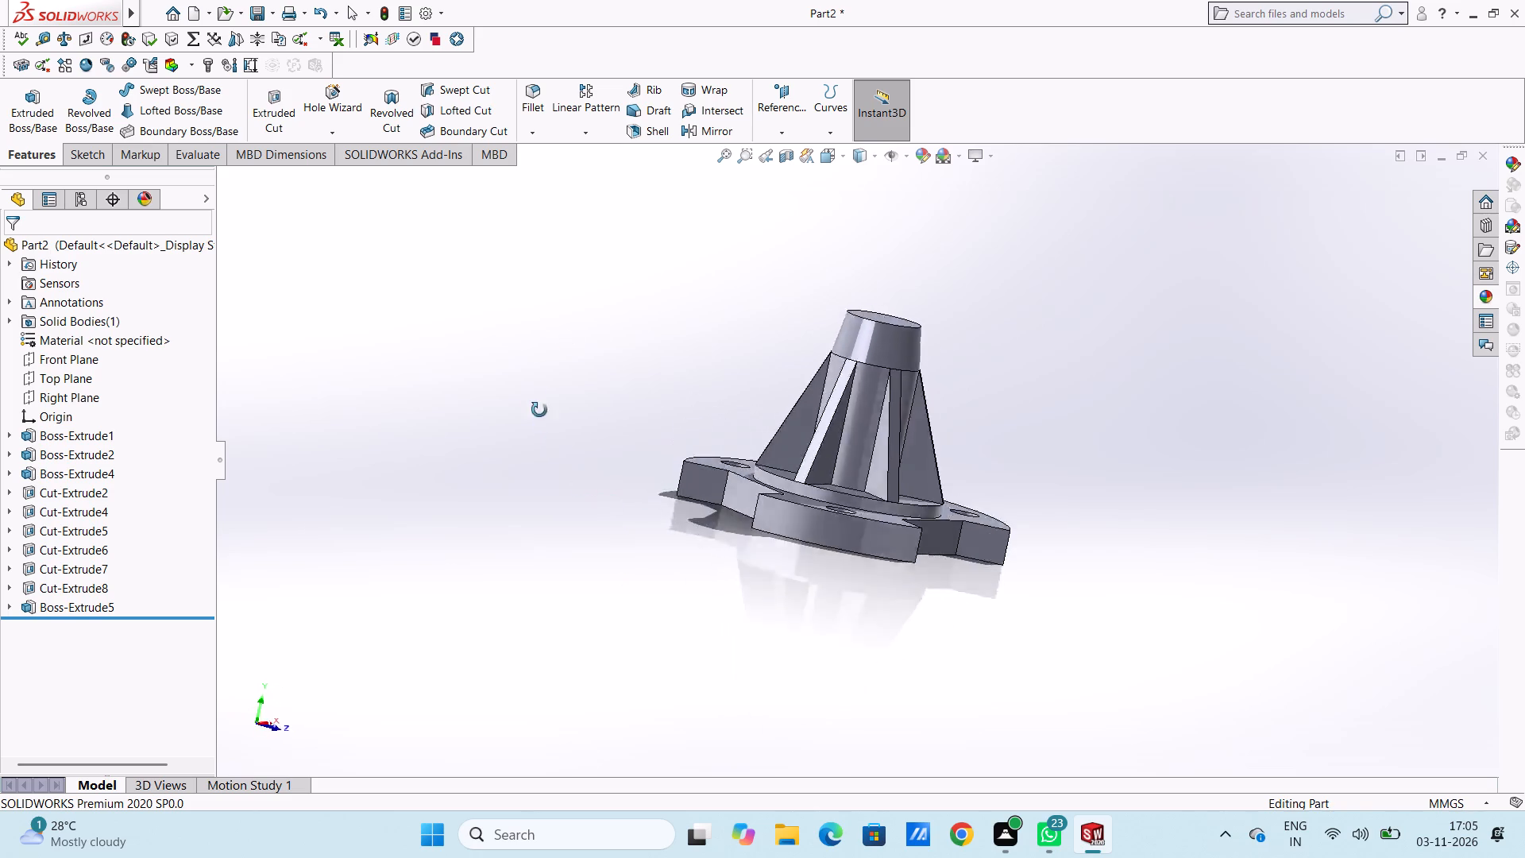
middle_drag(539, 410, 508, 429)
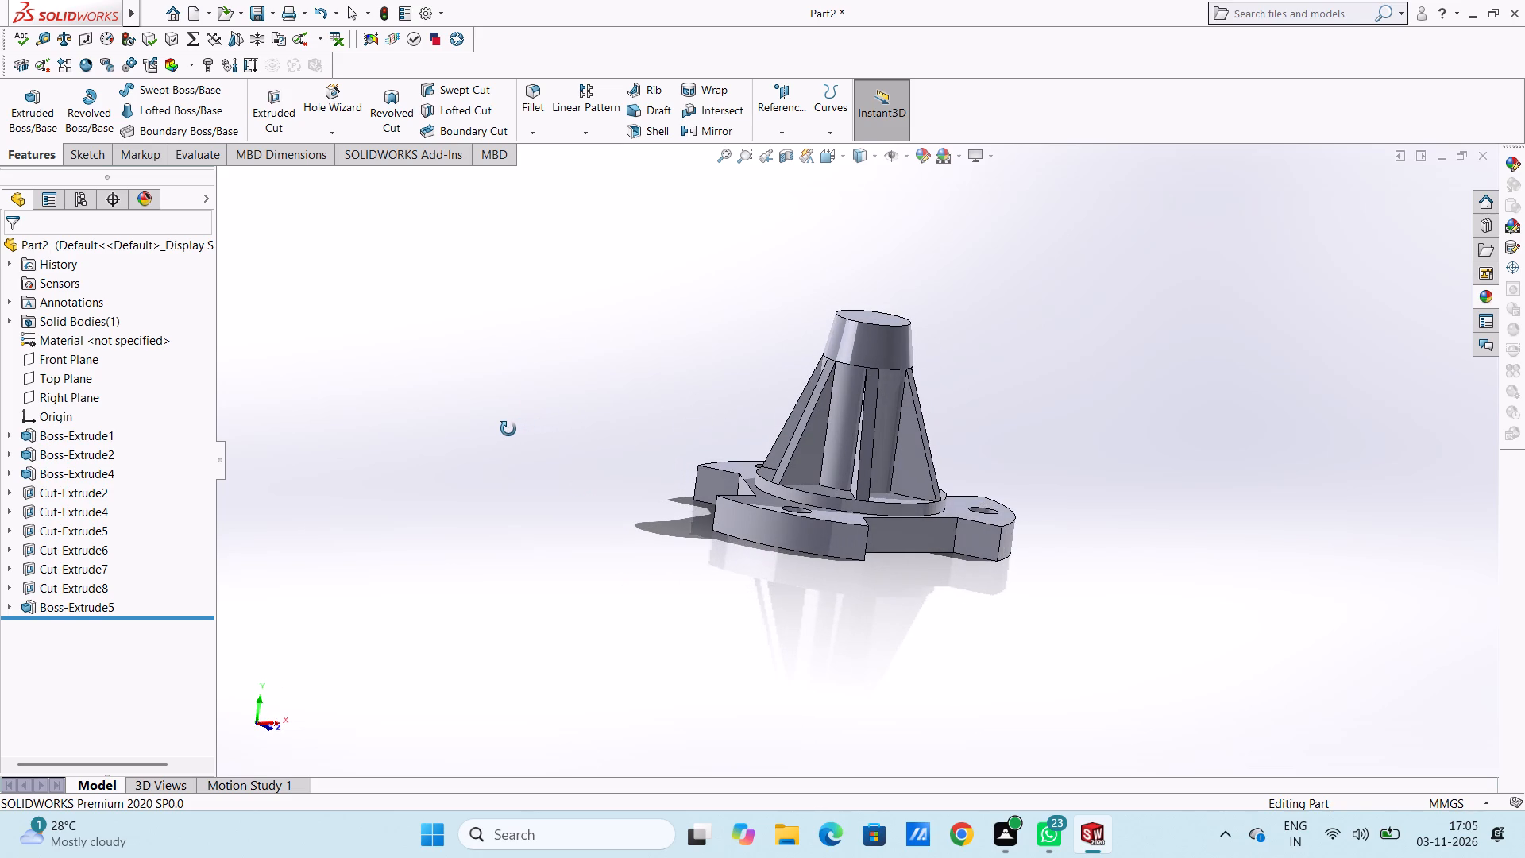
middle_drag(508, 429, 496, 430)
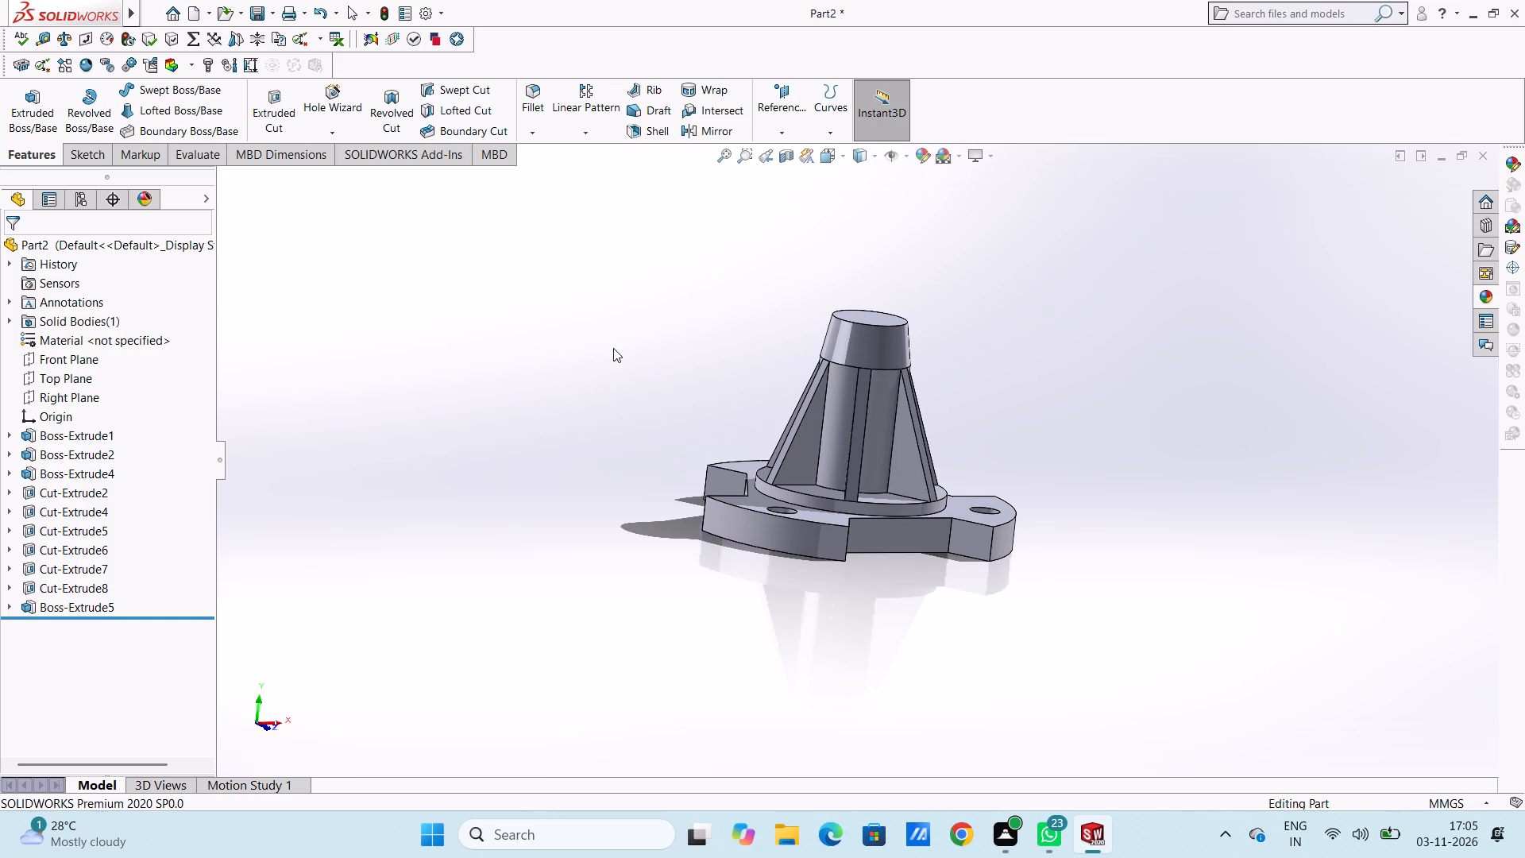
middle_drag(628, 358, 676, 424)
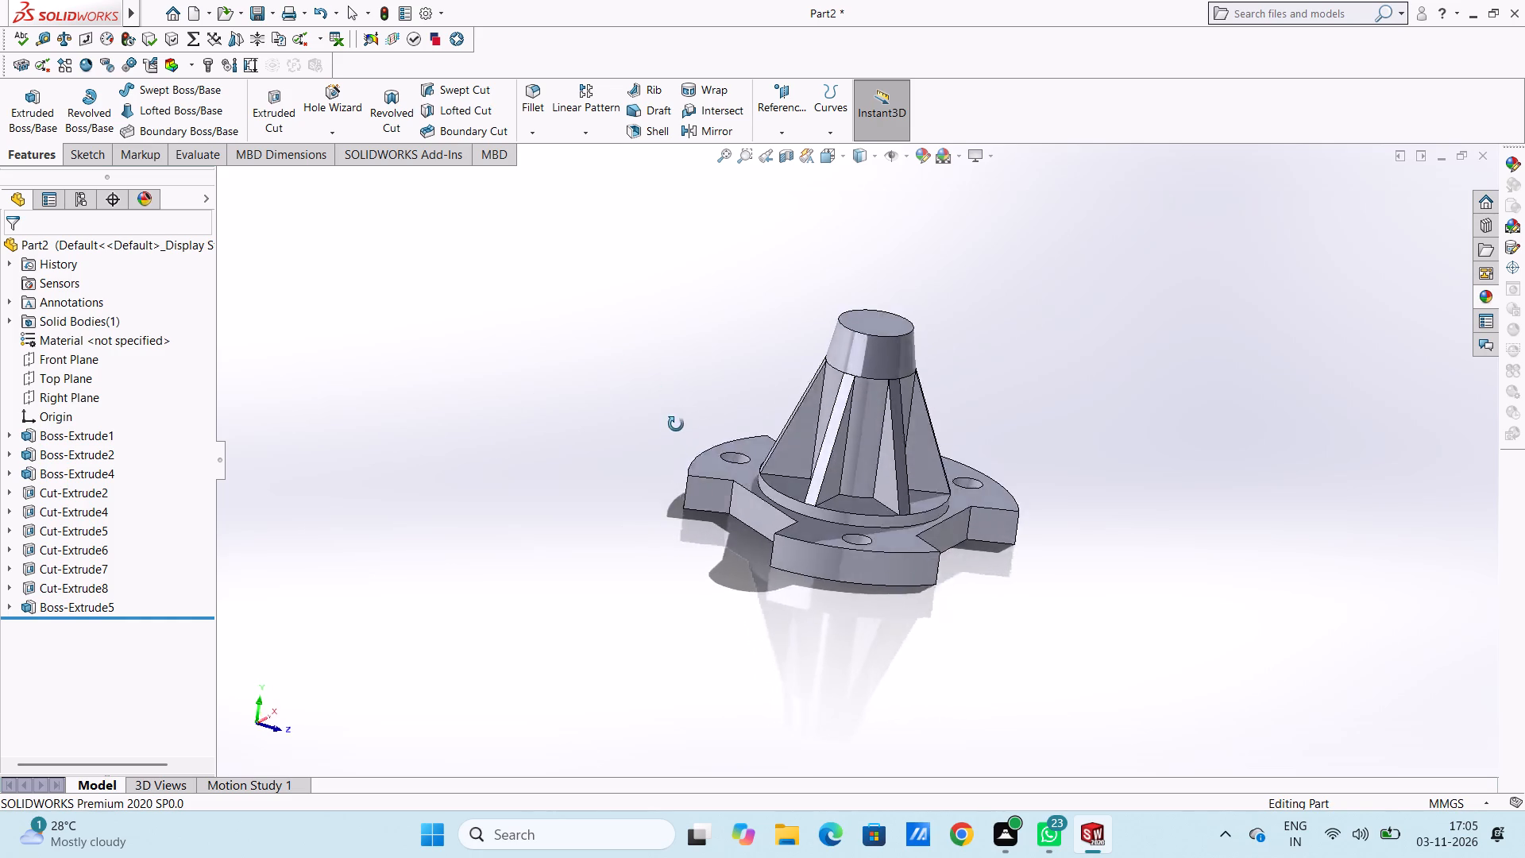
middle_drag(676, 424, 567, 361)
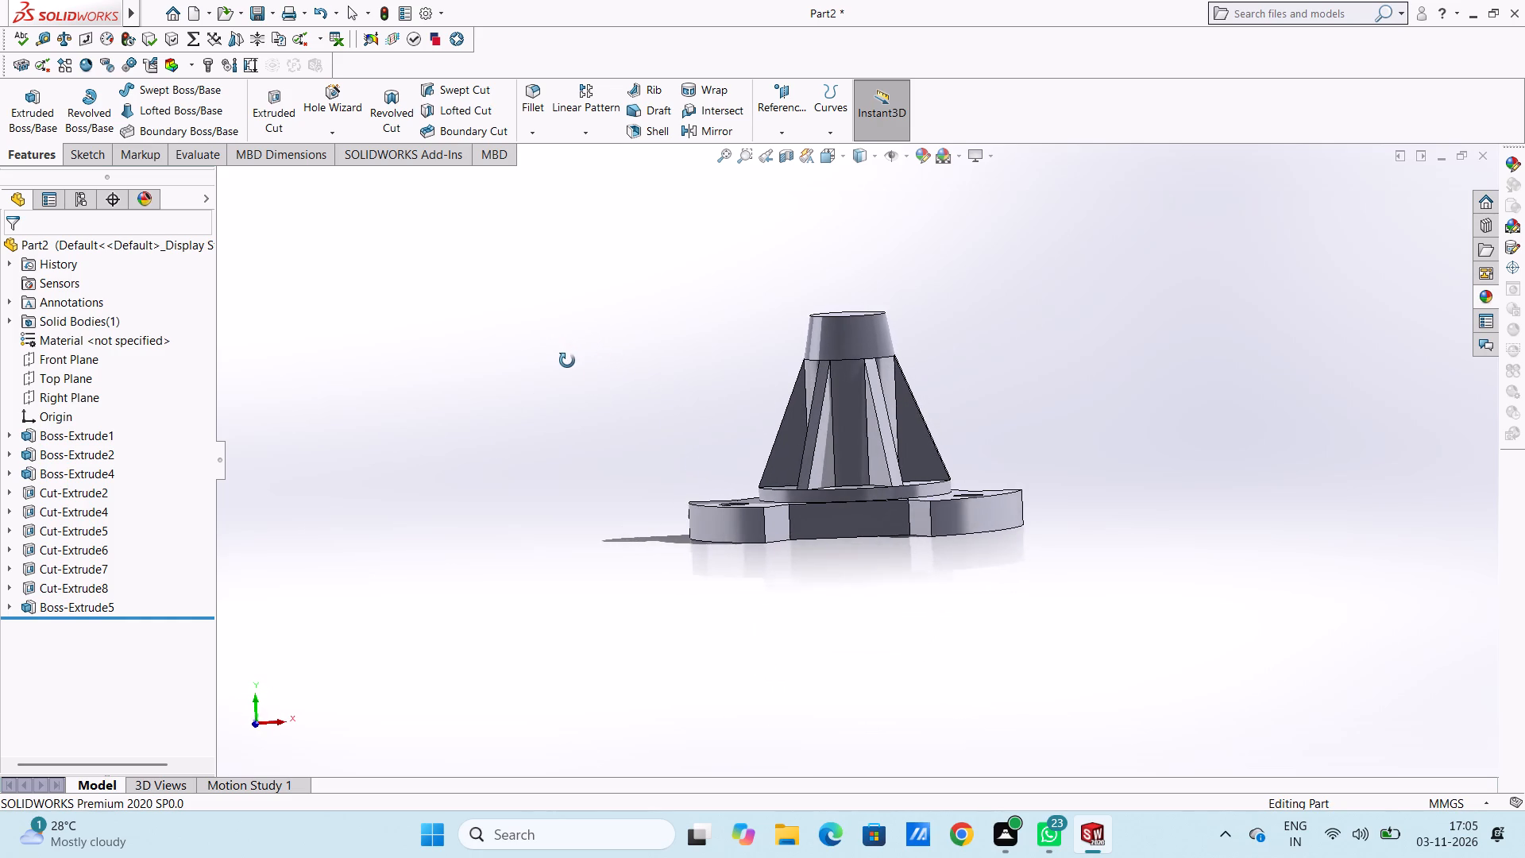
middle_drag(567, 361, 558, 376)
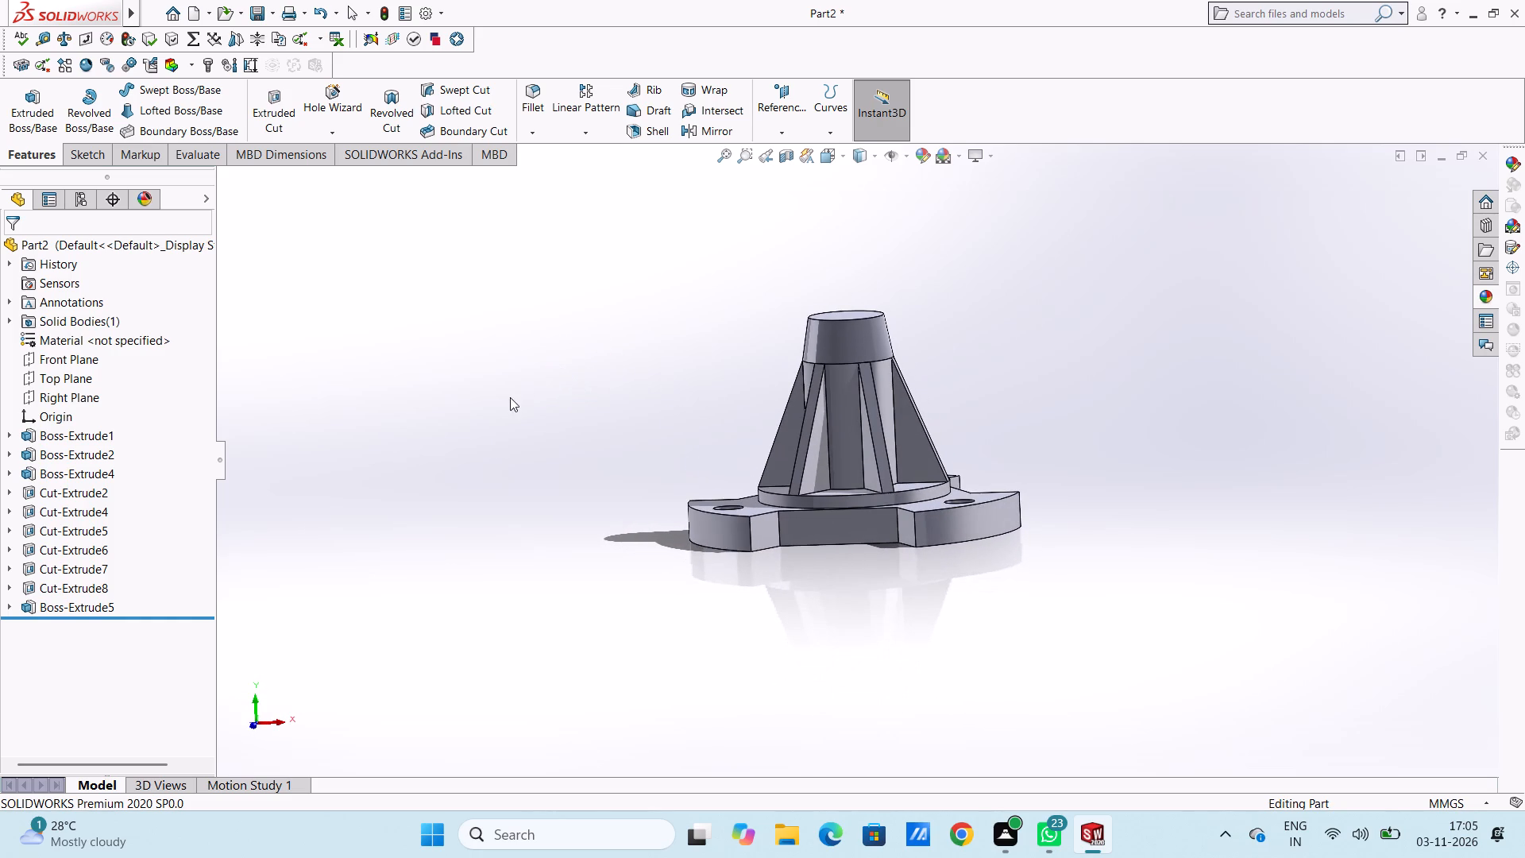
Start a blind boss extrusion of the existing 36 mm circle sketch downward toward the flange with a 10 degree outward draft.
click(7, 606)
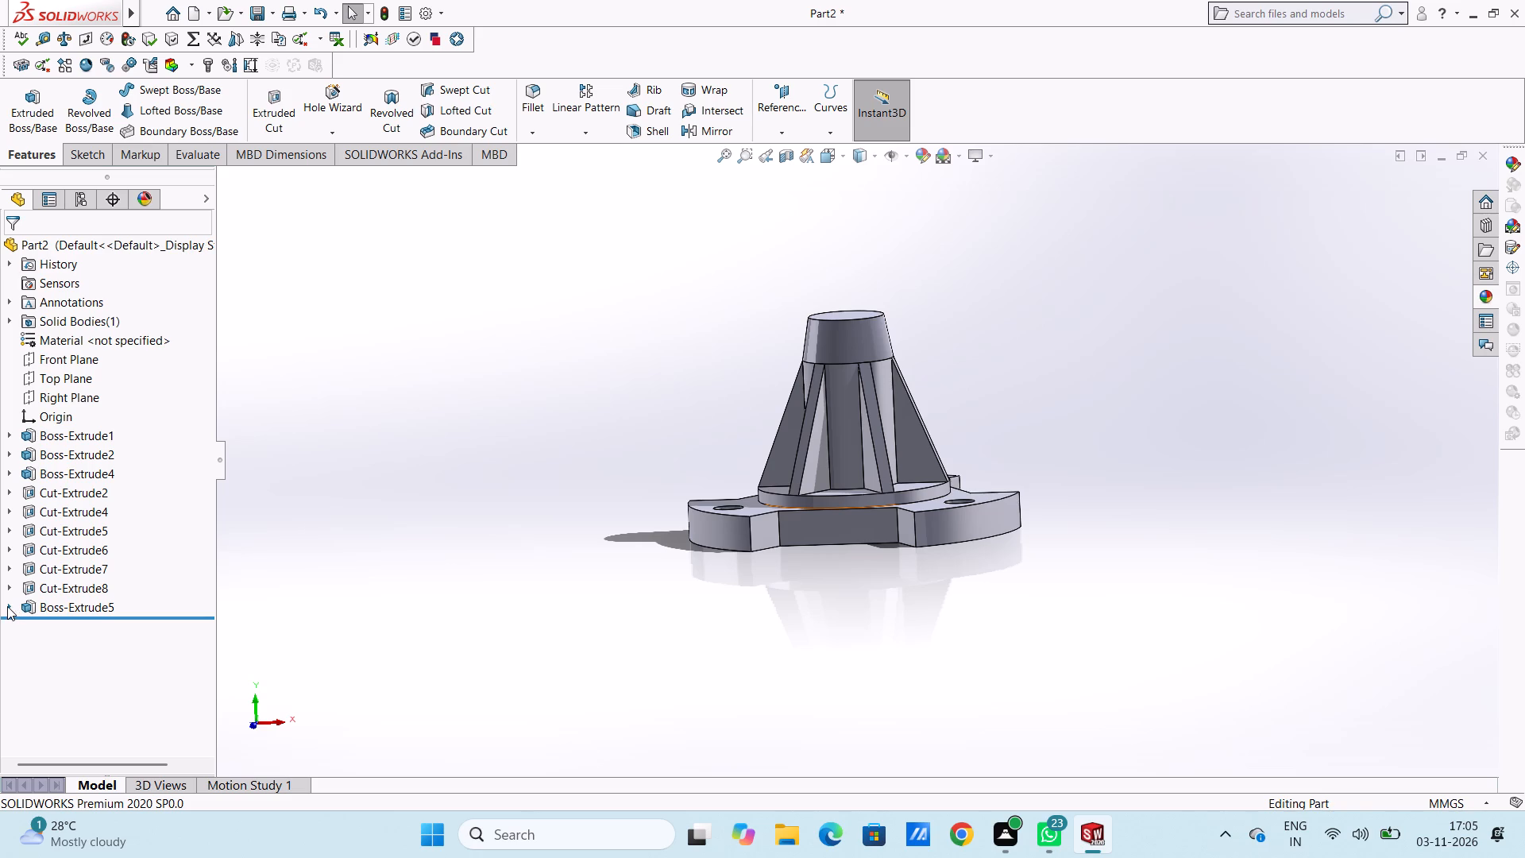
click(55, 622)
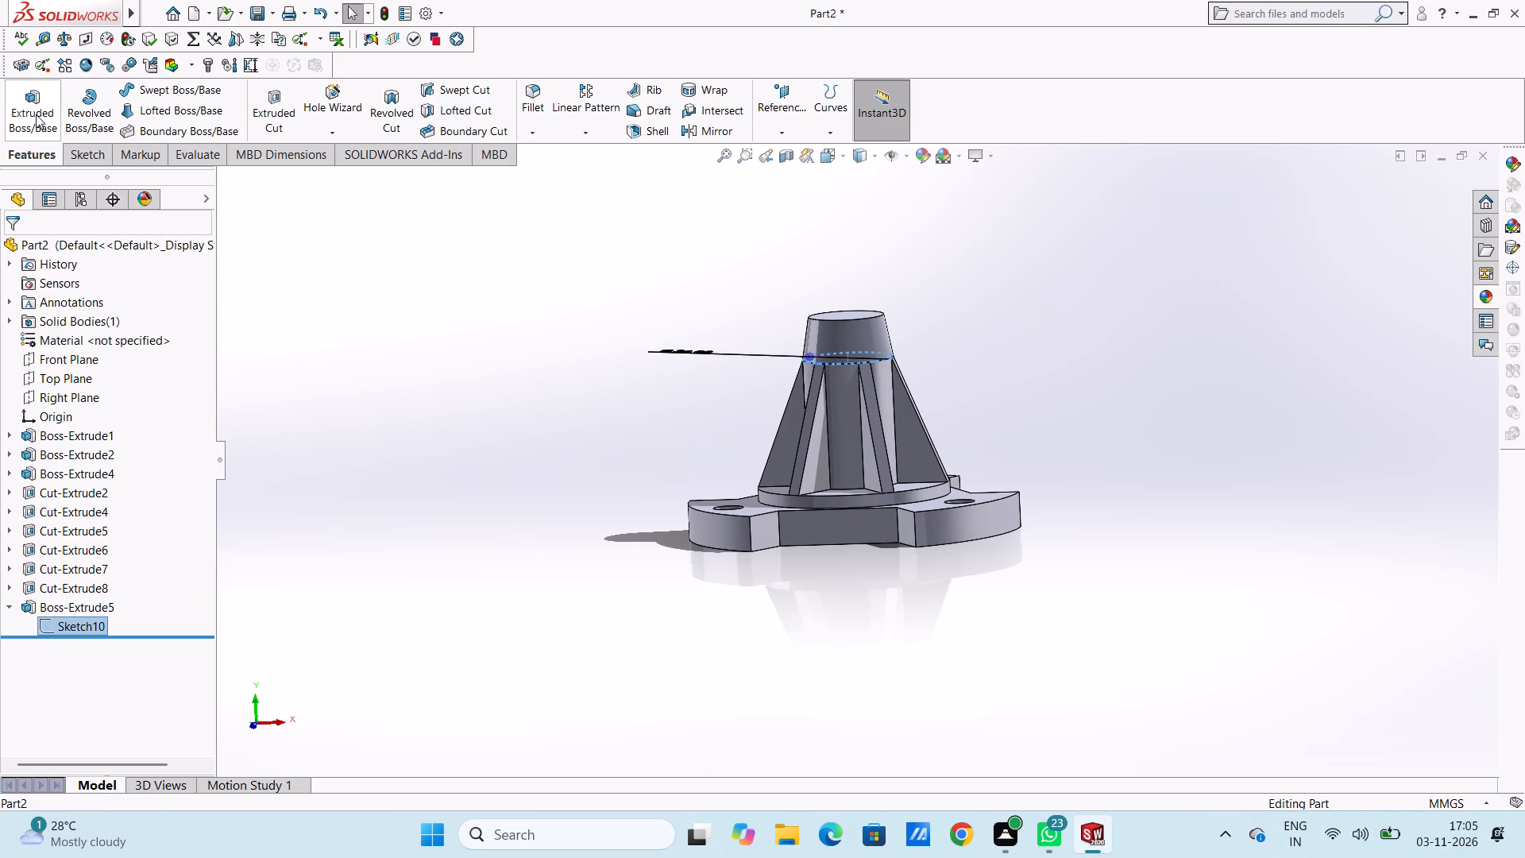
click(36, 114)
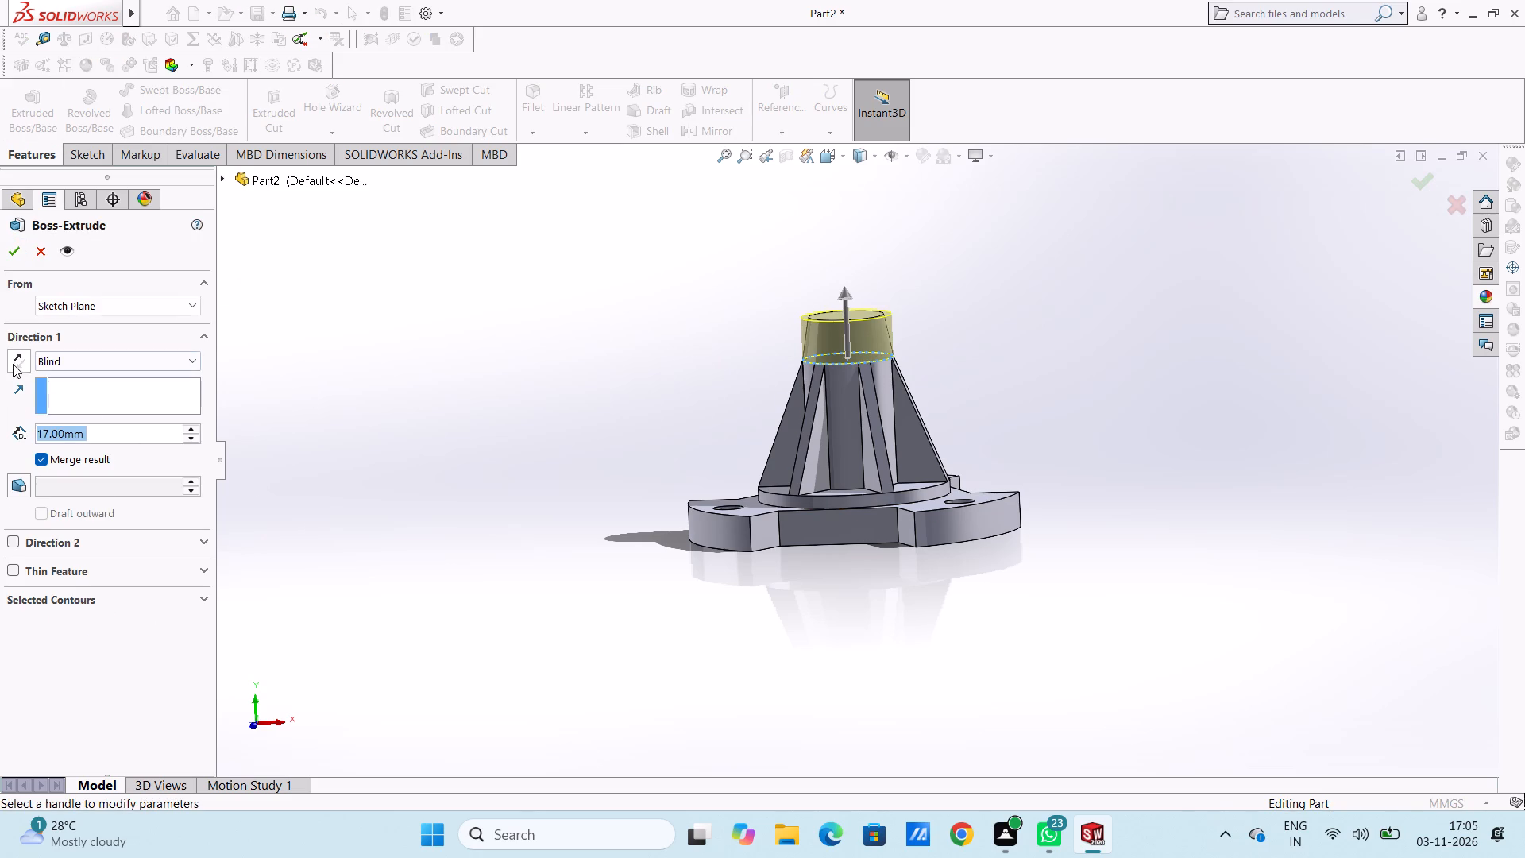
click(13, 362)
double_click(141, 440)
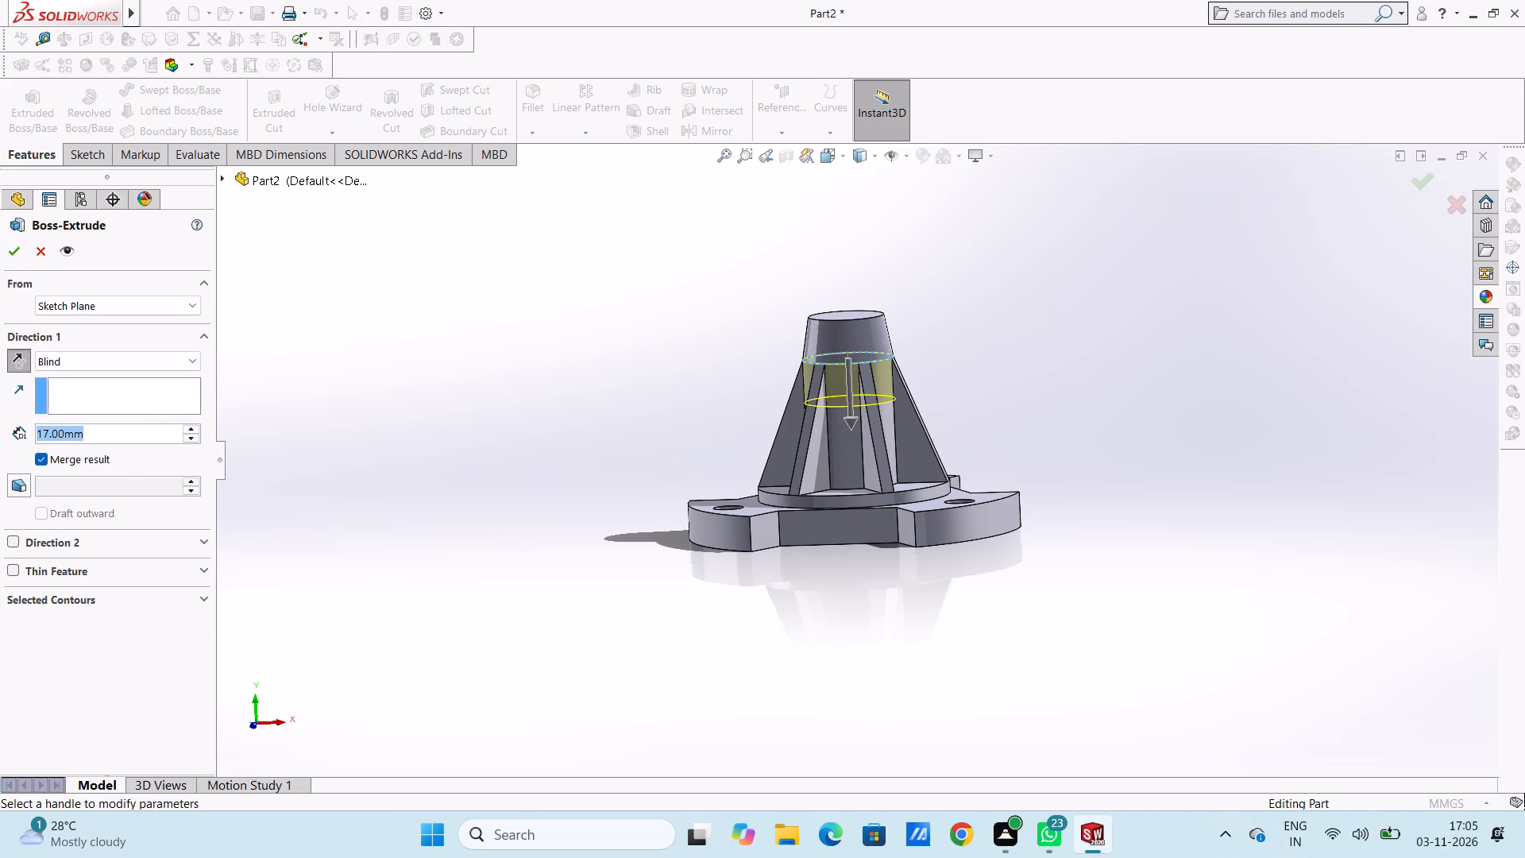
click(12, 485)
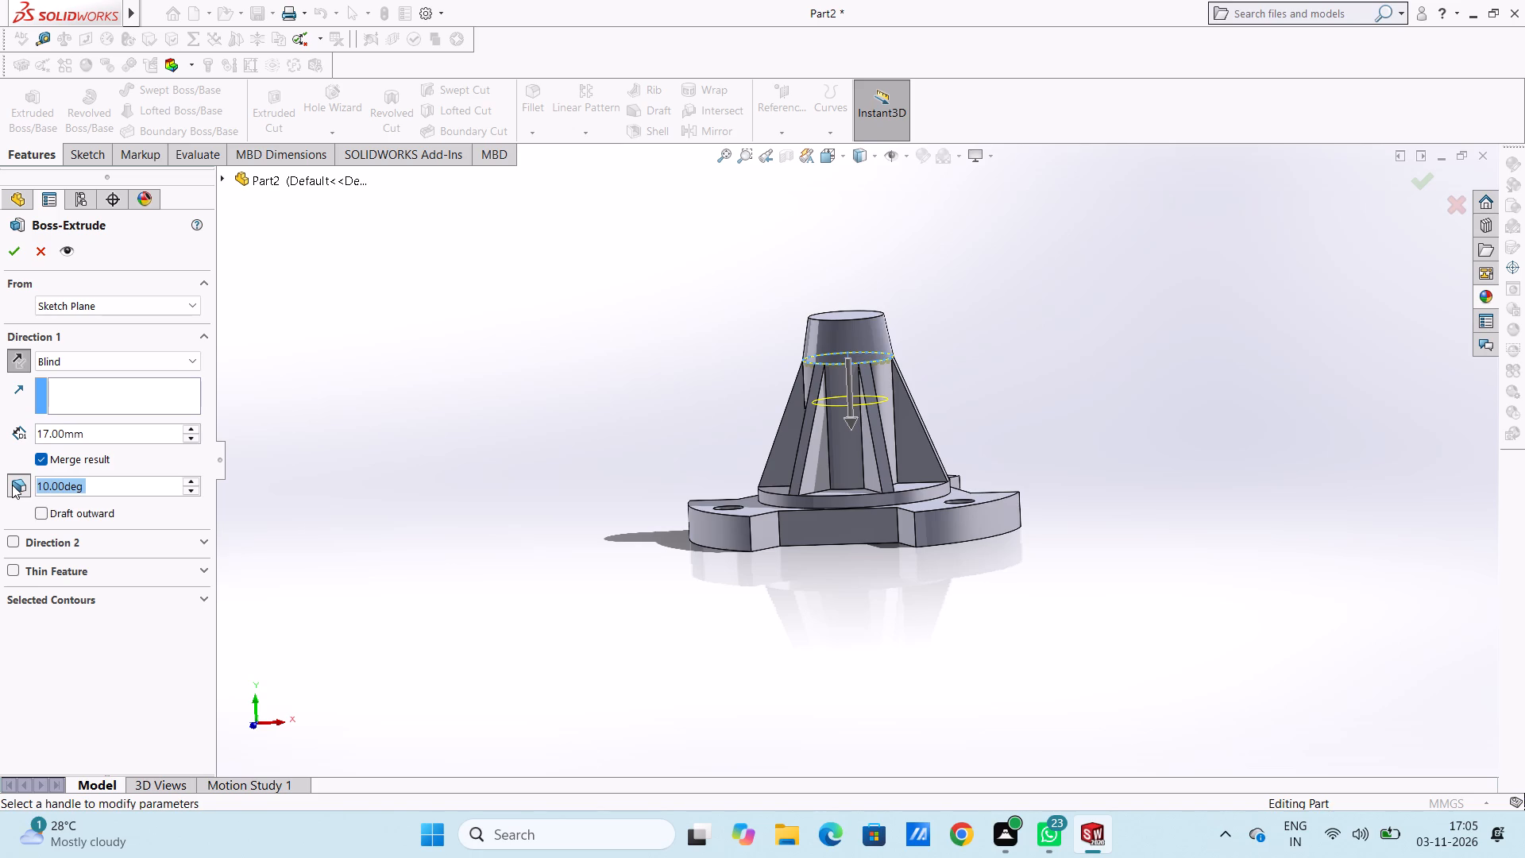
click(12, 485)
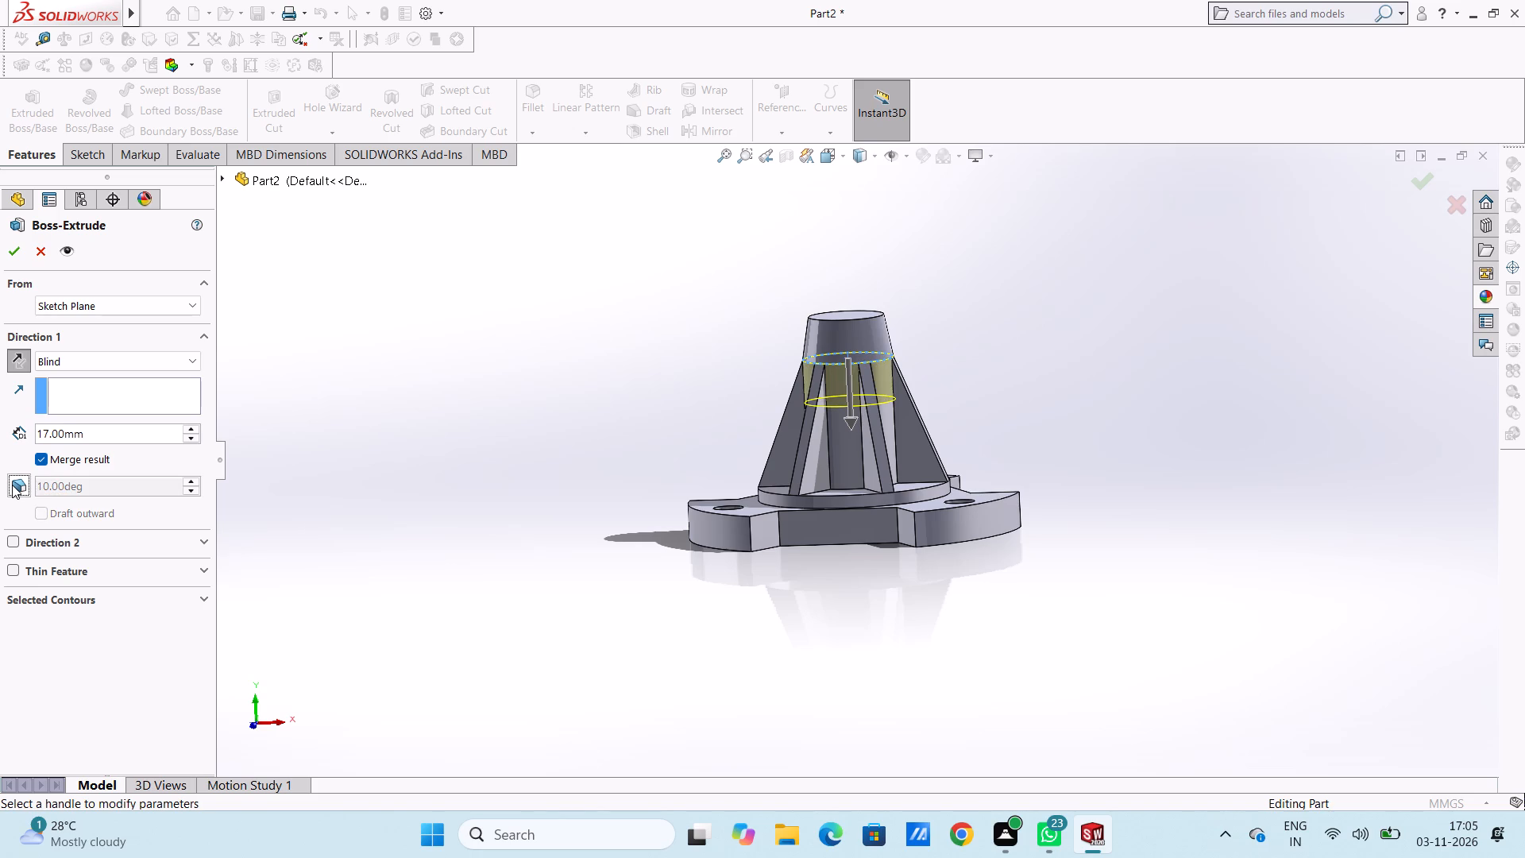
click(43, 511)
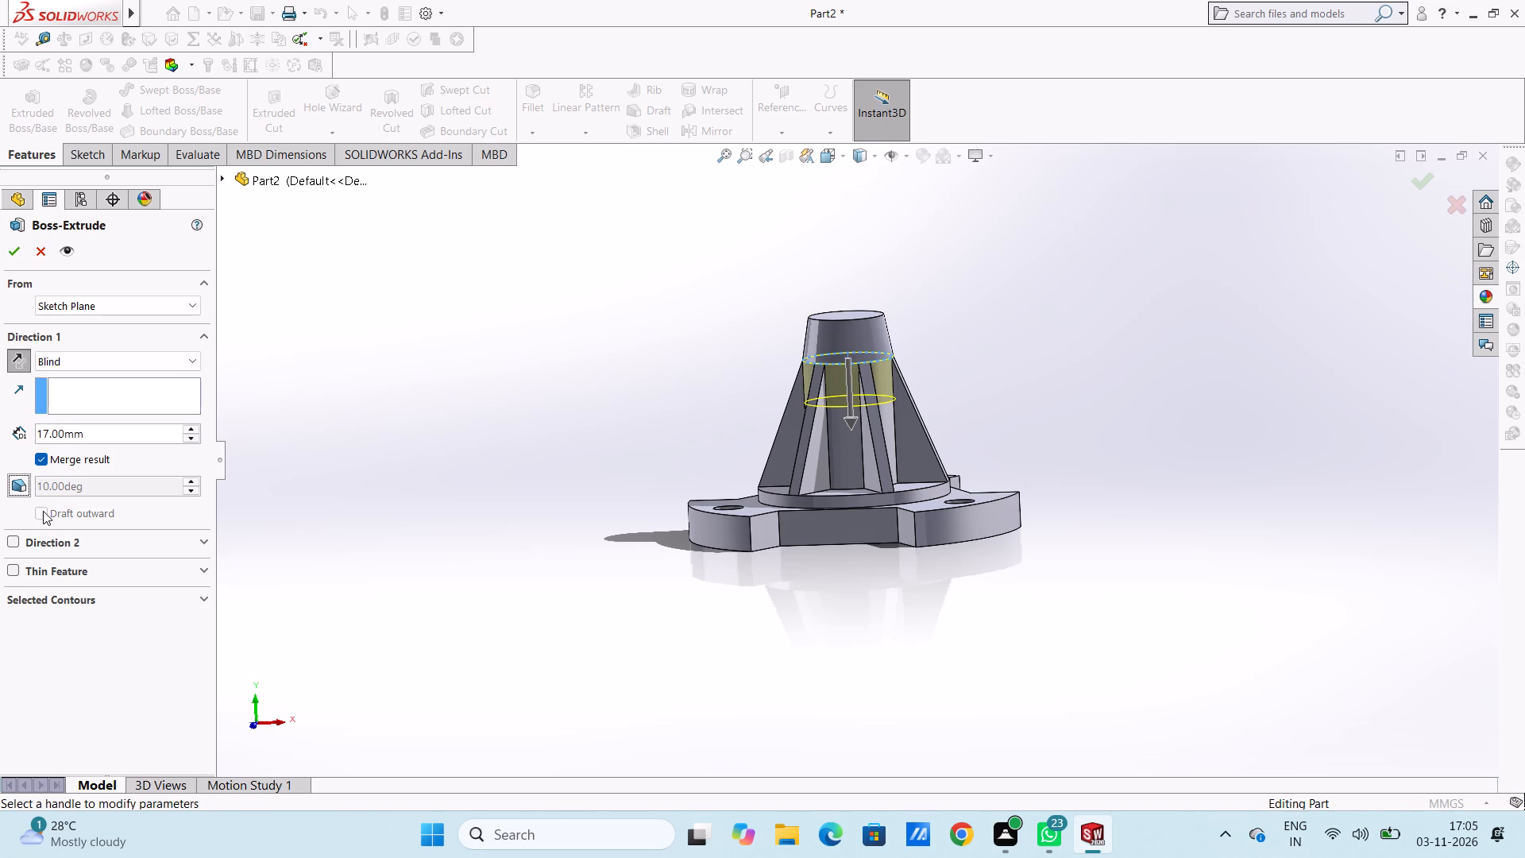
double_click(43, 511)
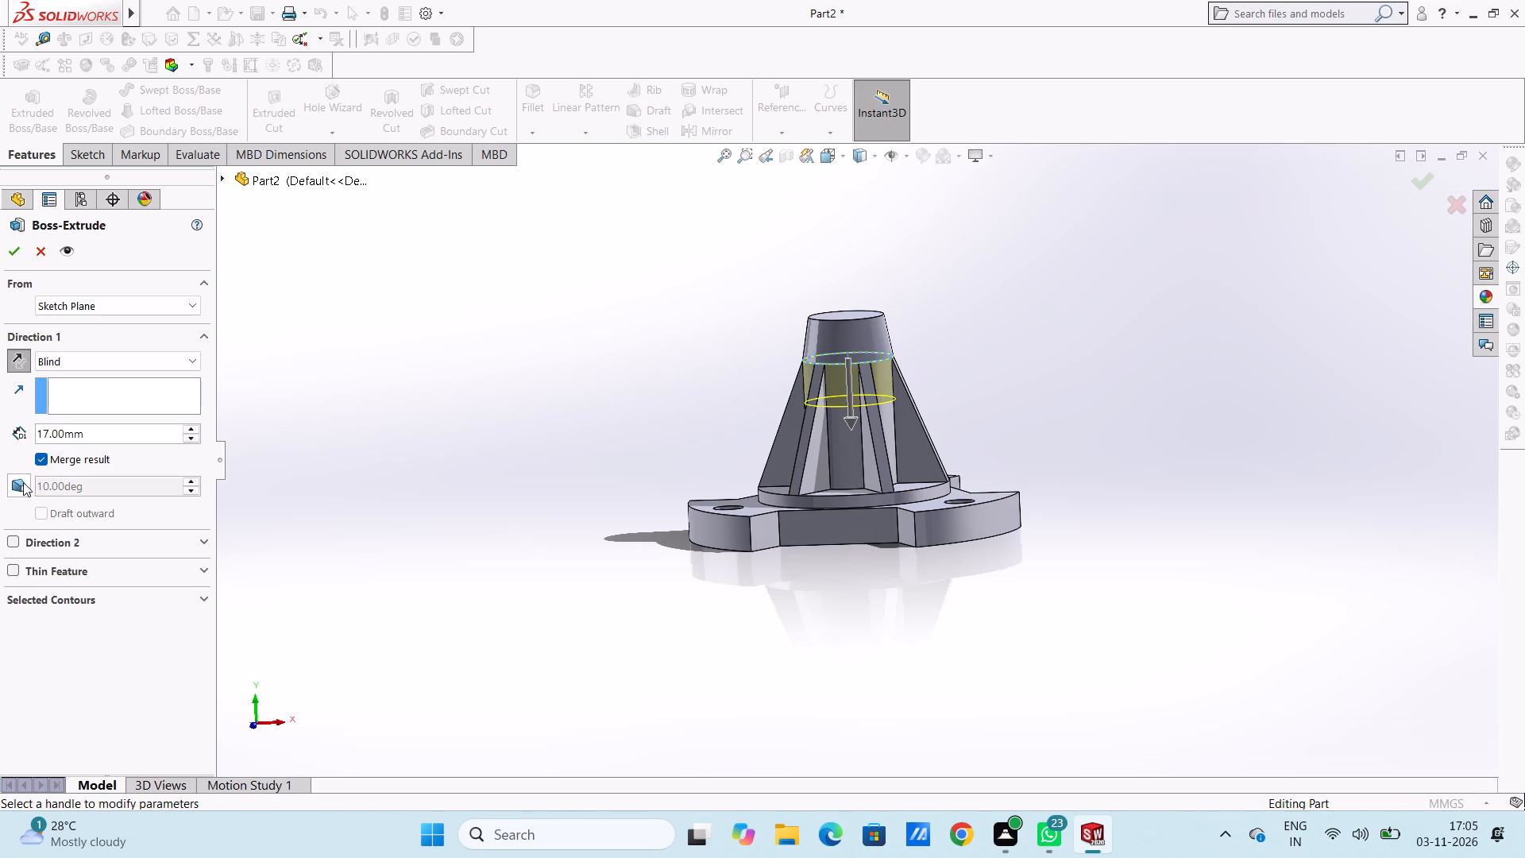
click(21, 481)
click(41, 512)
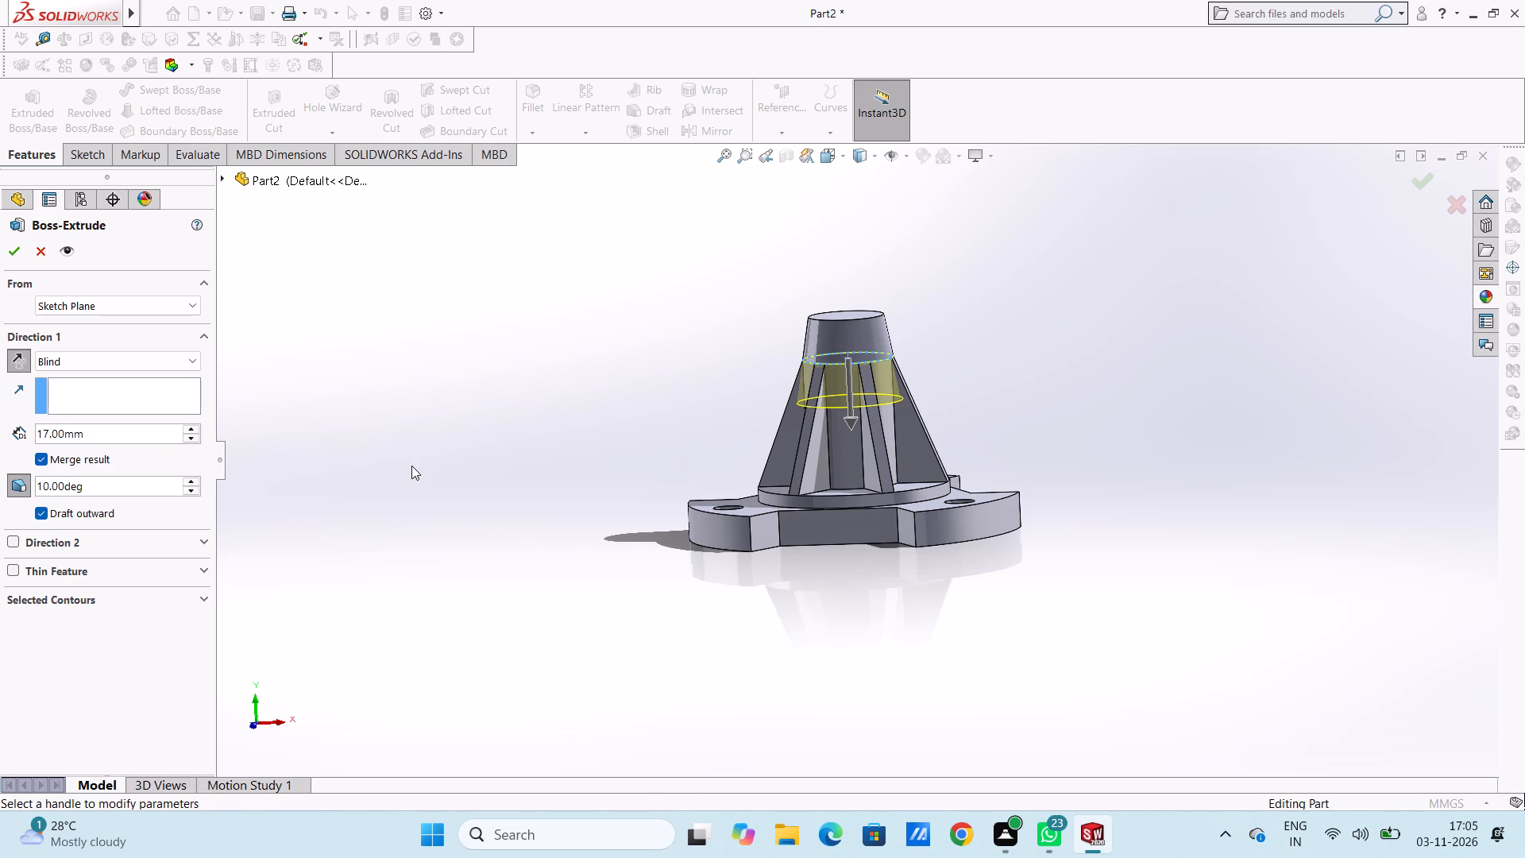
Set the downward conical extrusion's depth to 50 mm and complete the boss.
double_click(144, 437)
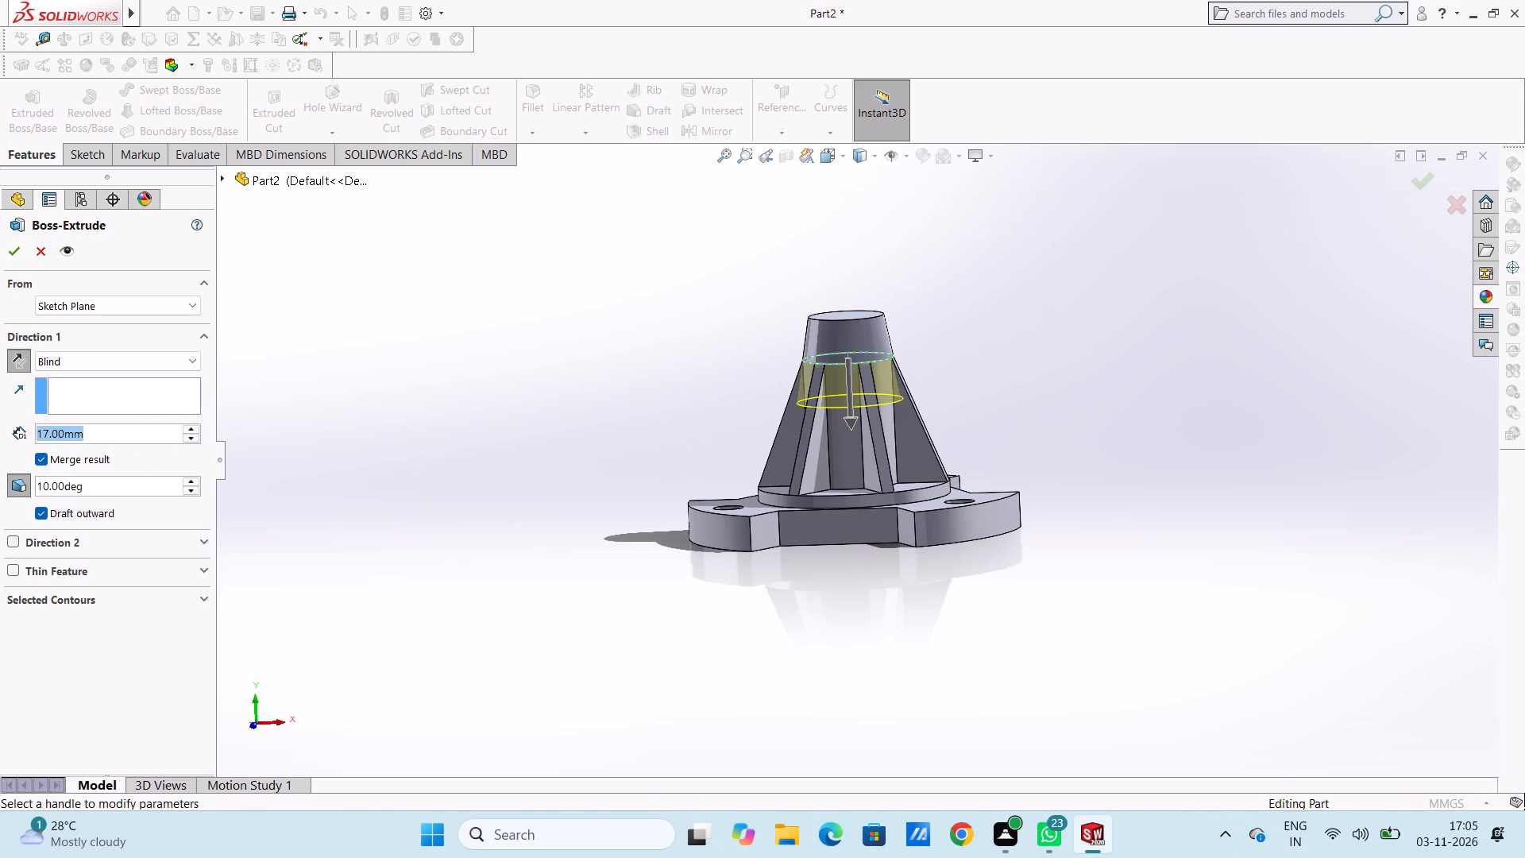
text(50)
key(Return)
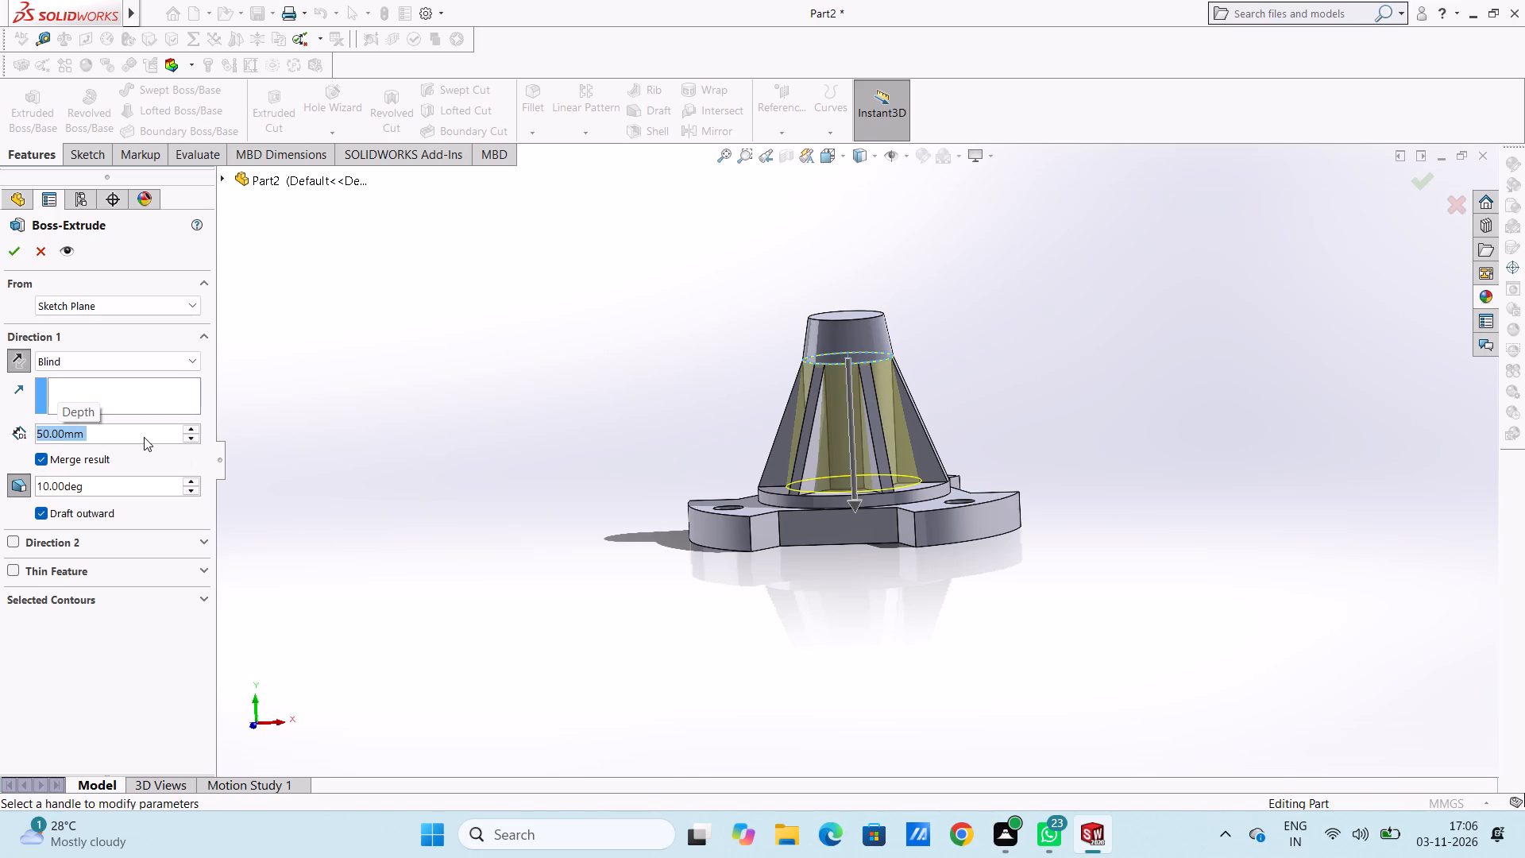
middle_click(631, 331)
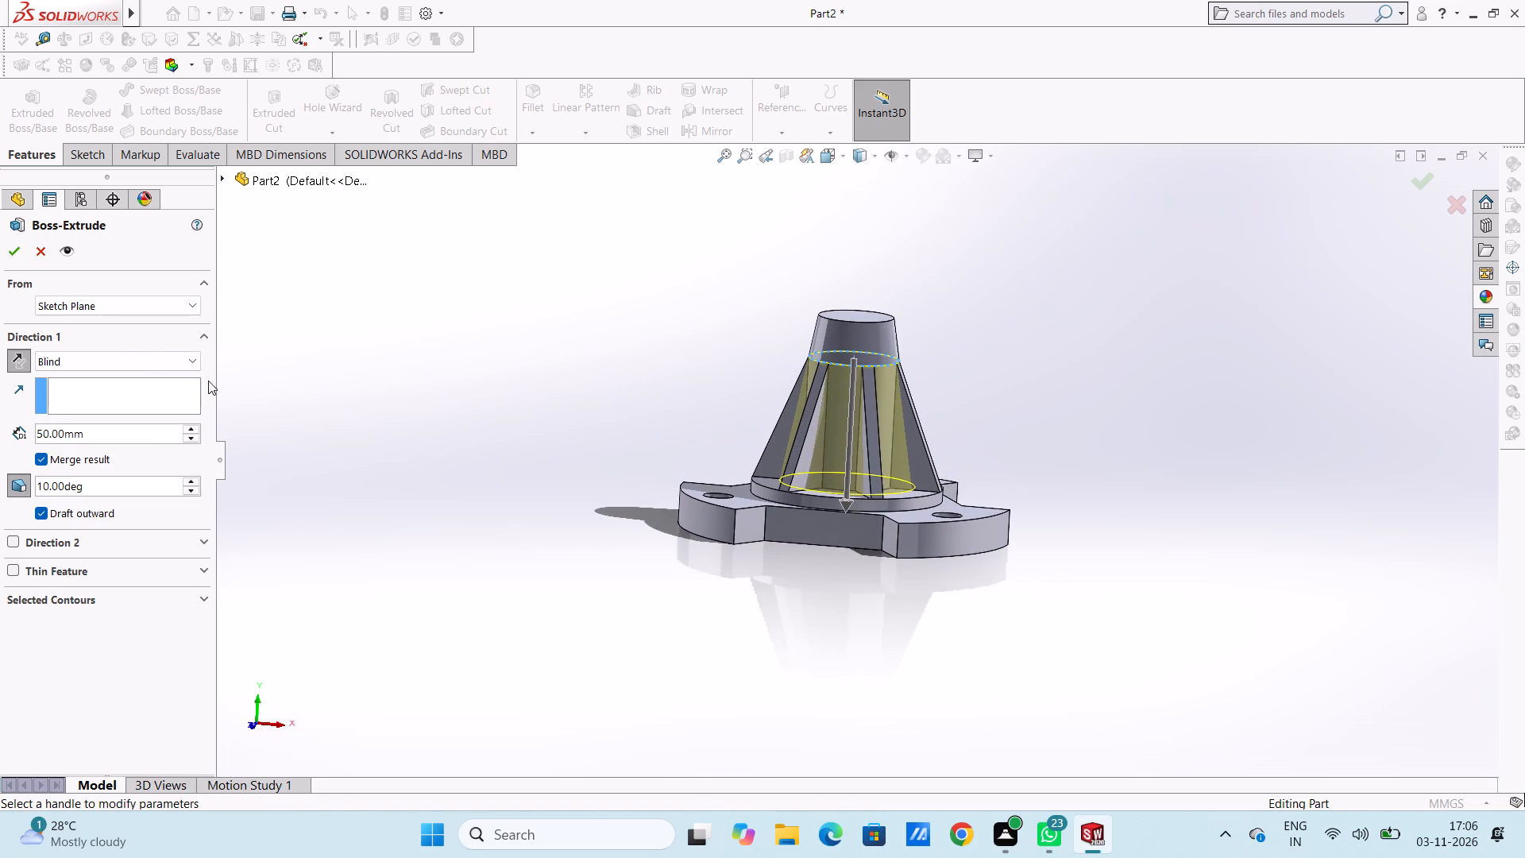
click(7, 254)
click(450, 402)
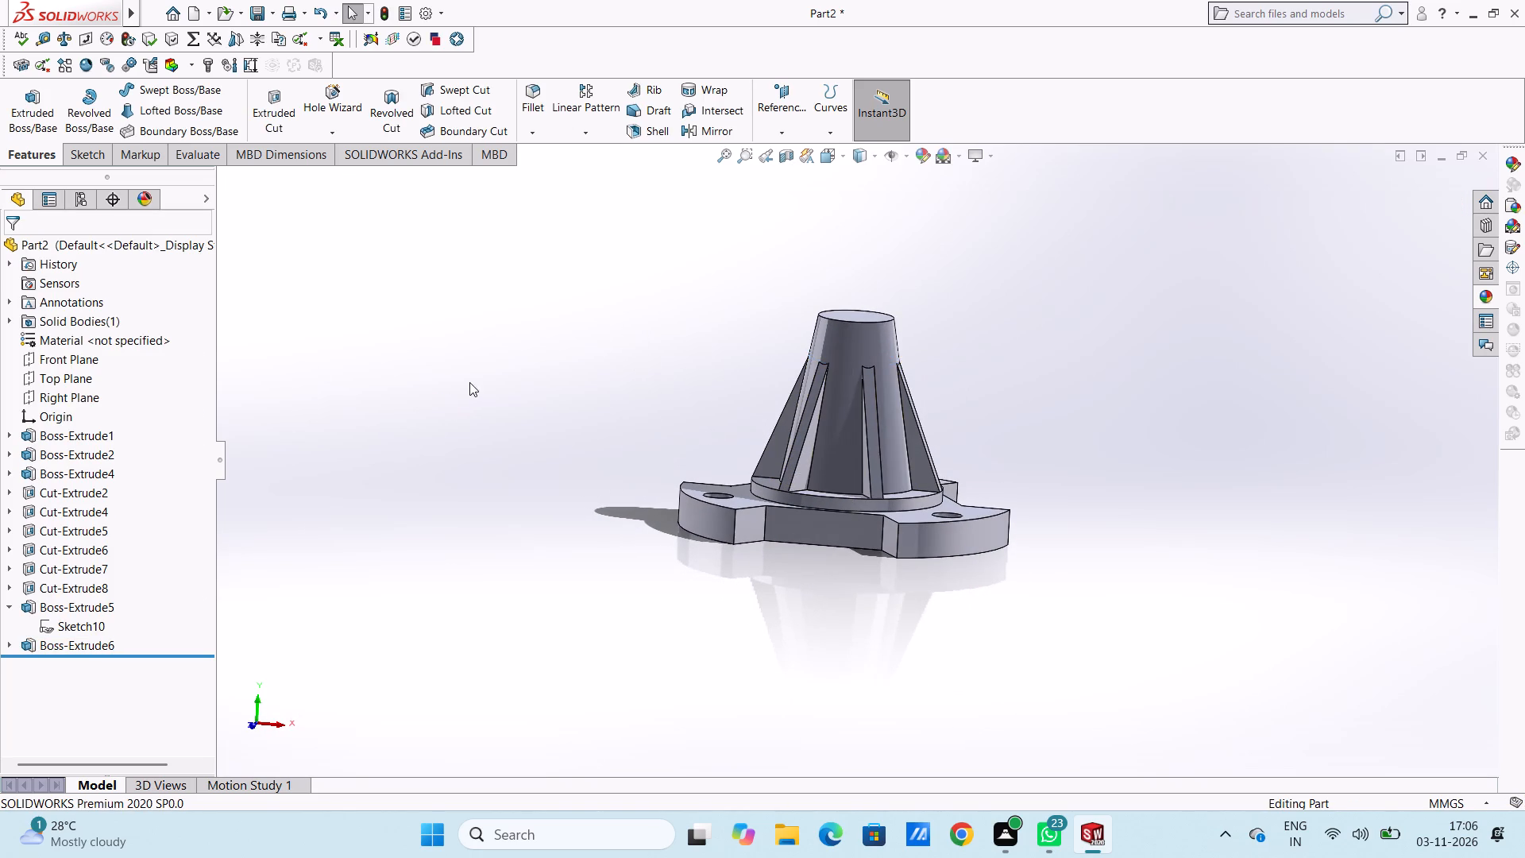
Examine the conical hub, its six ribs and the flange from several sides and from above.
middle_drag(472, 382, 526, 390)
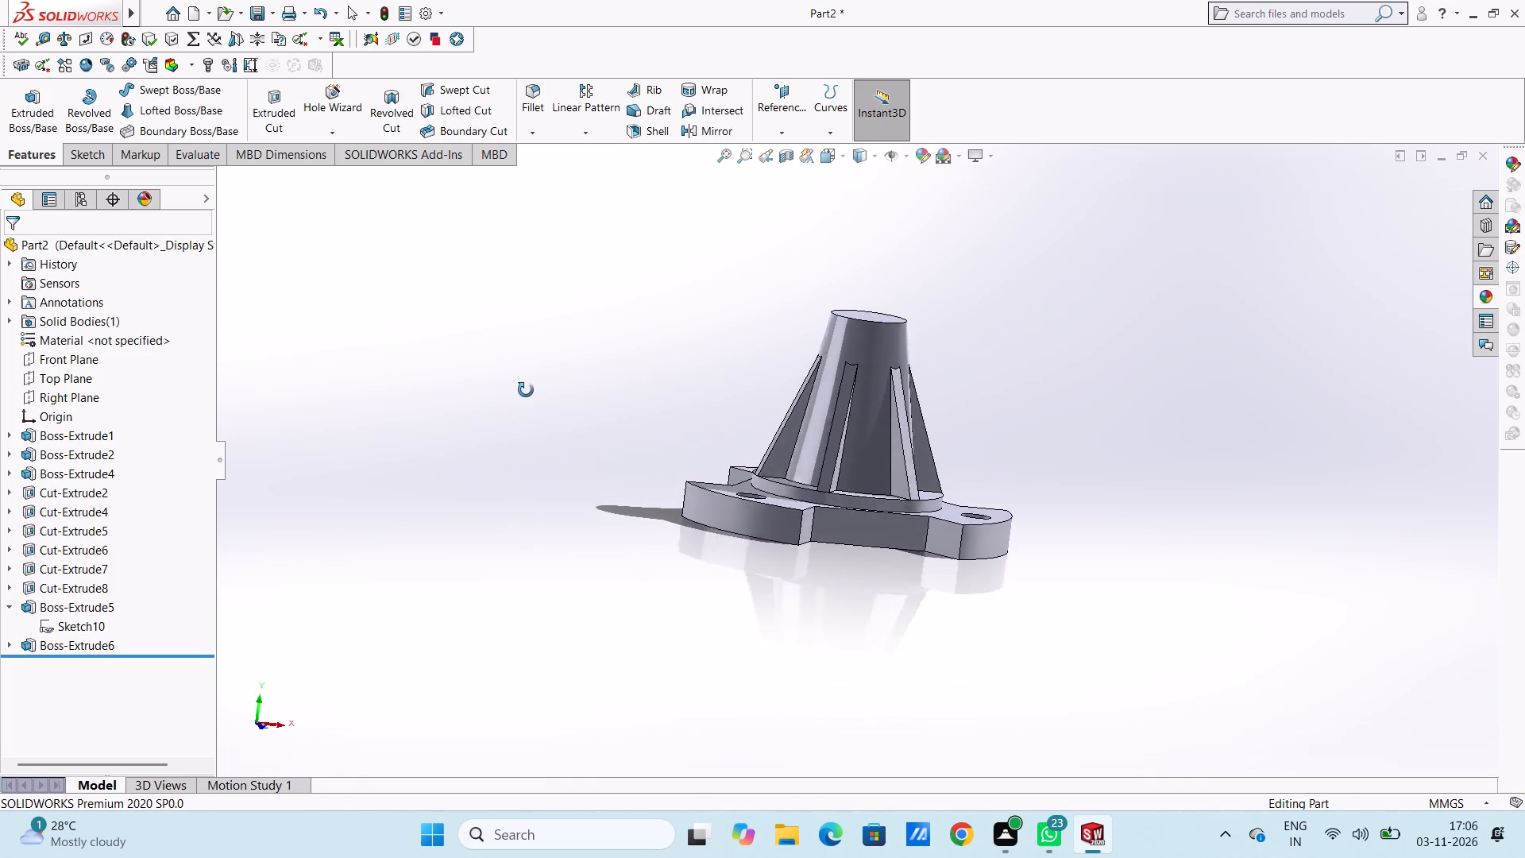
middle_drag(526, 390, 562, 535)
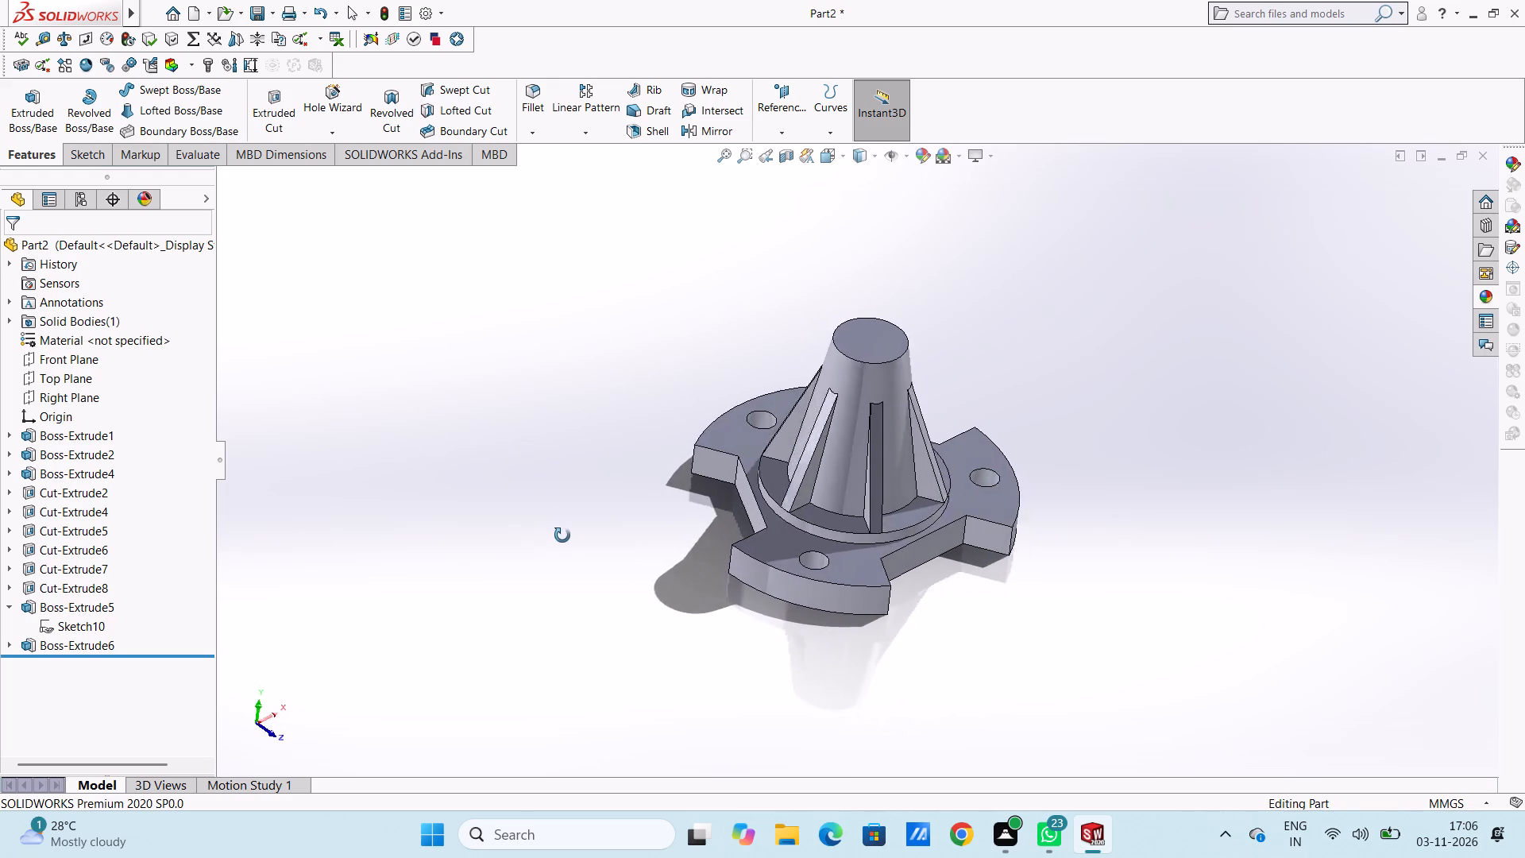
middle_drag(562, 535, 502, 477)
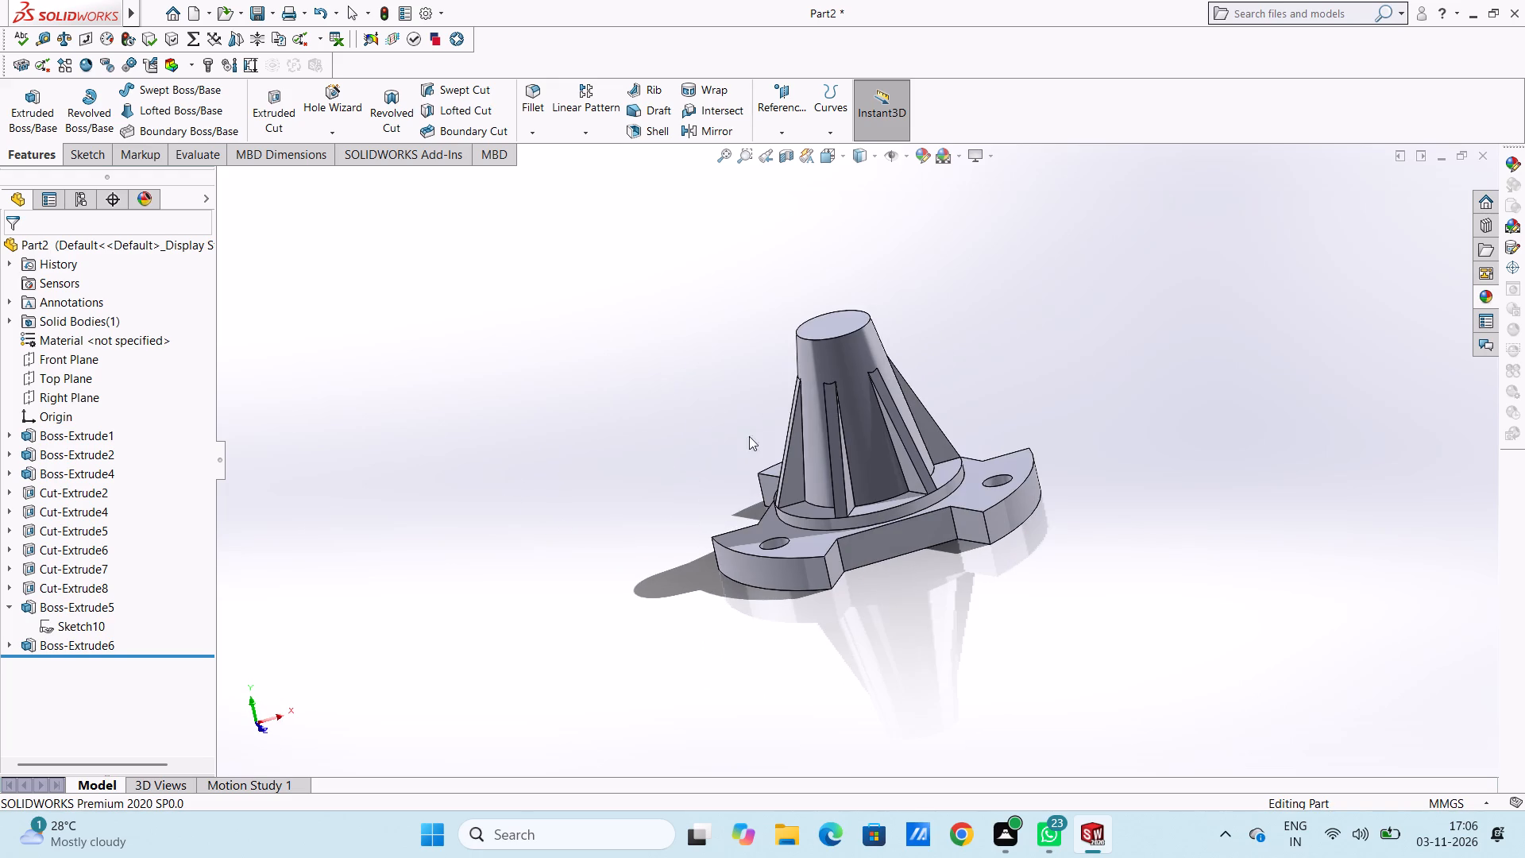
scroll(951, 363, down, 4)
middle_drag(949, 369, 912, 533)
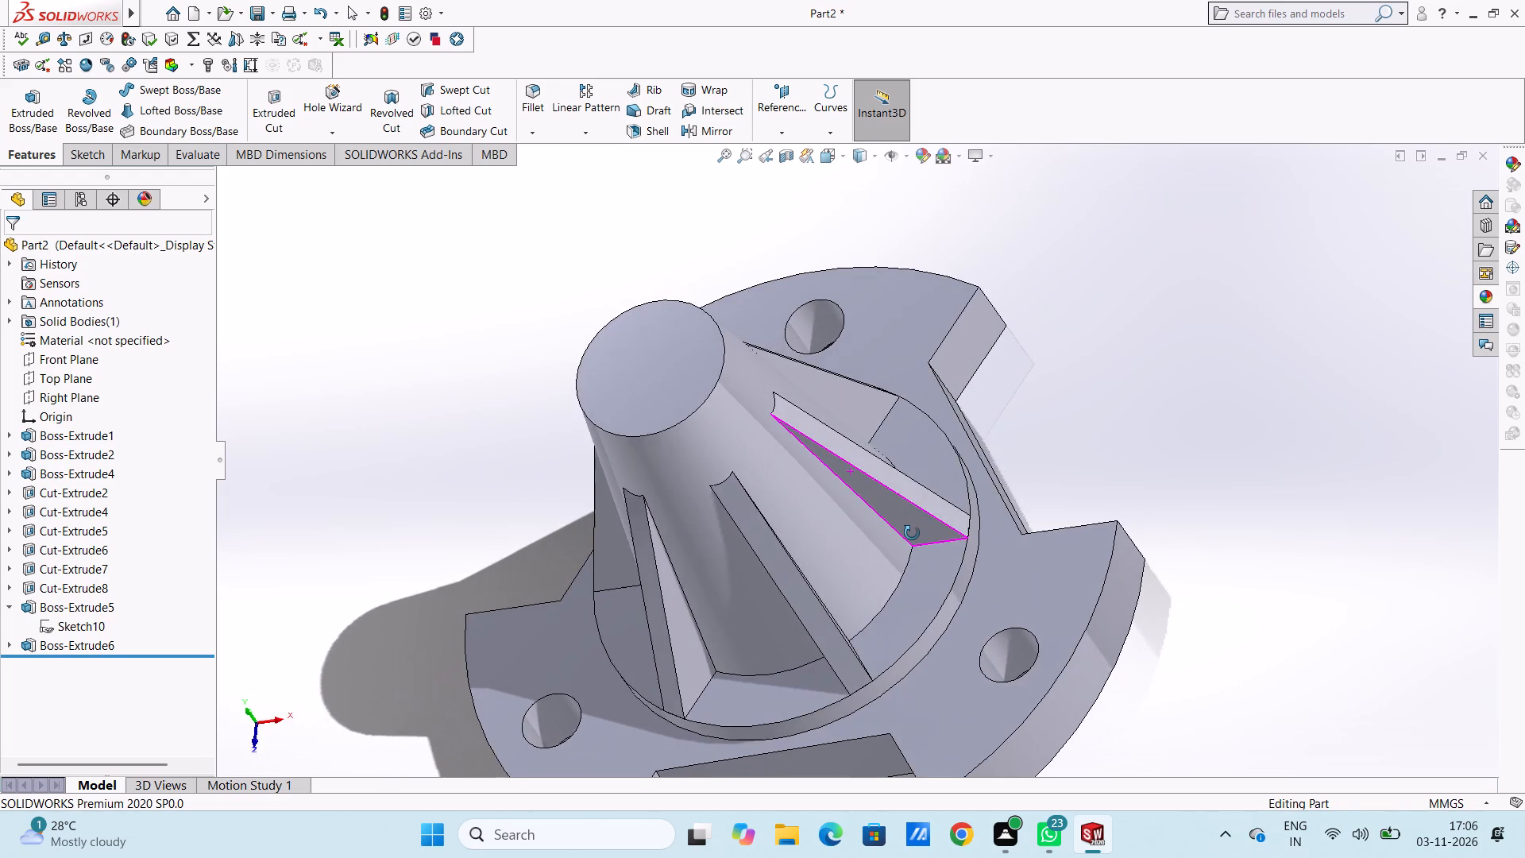
middle_drag(912, 533, 978, 358)
scroll(1002, 397, up, 3)
middle_drag(1038, 471, 941, 448)
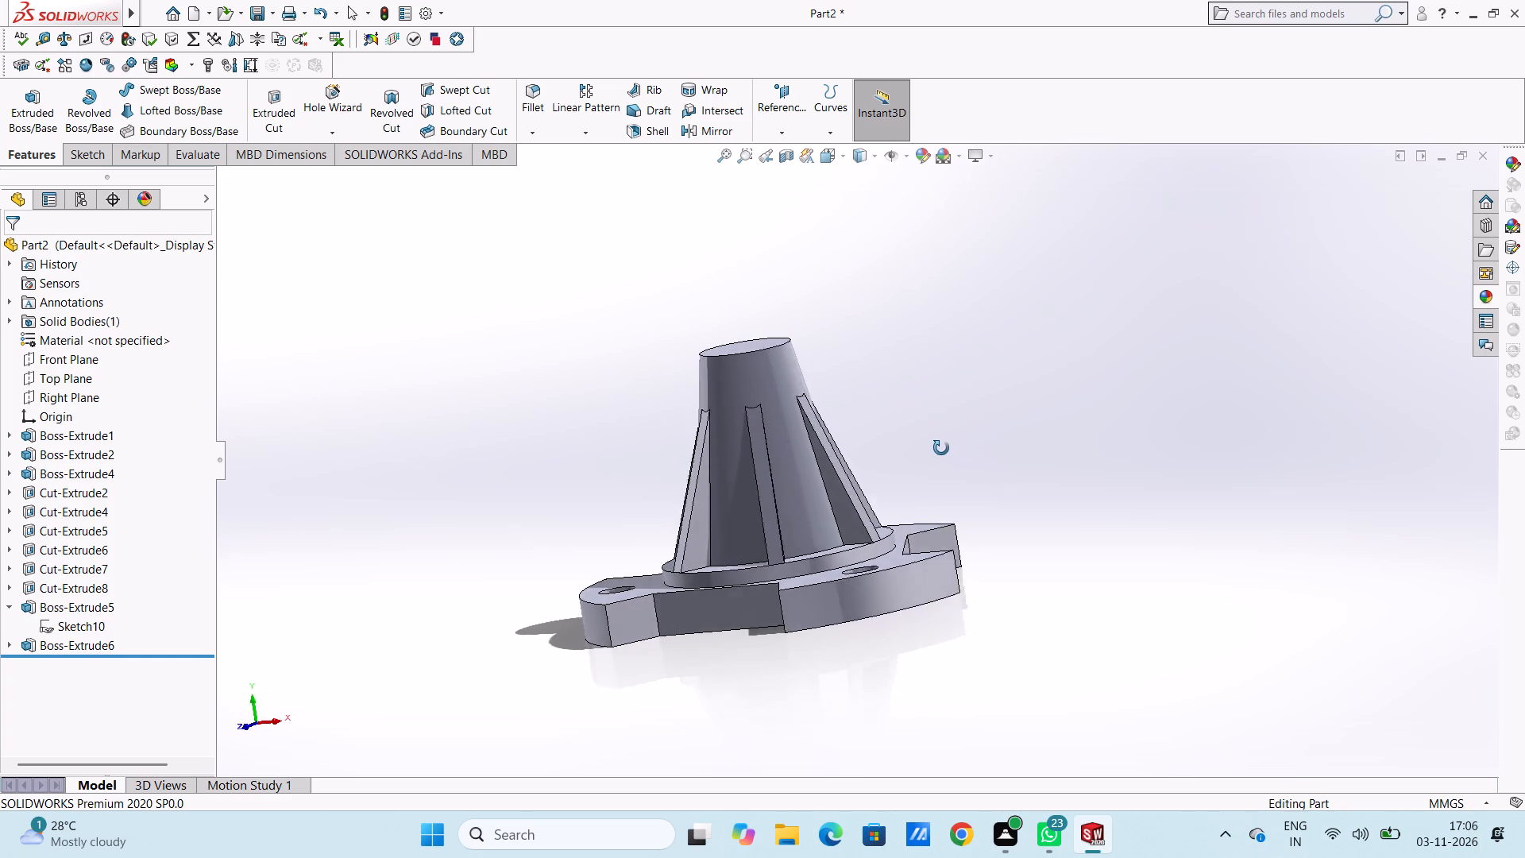
middle_drag(941, 448, 886, 445)
middle_drag(883, 446, 1000, 507)
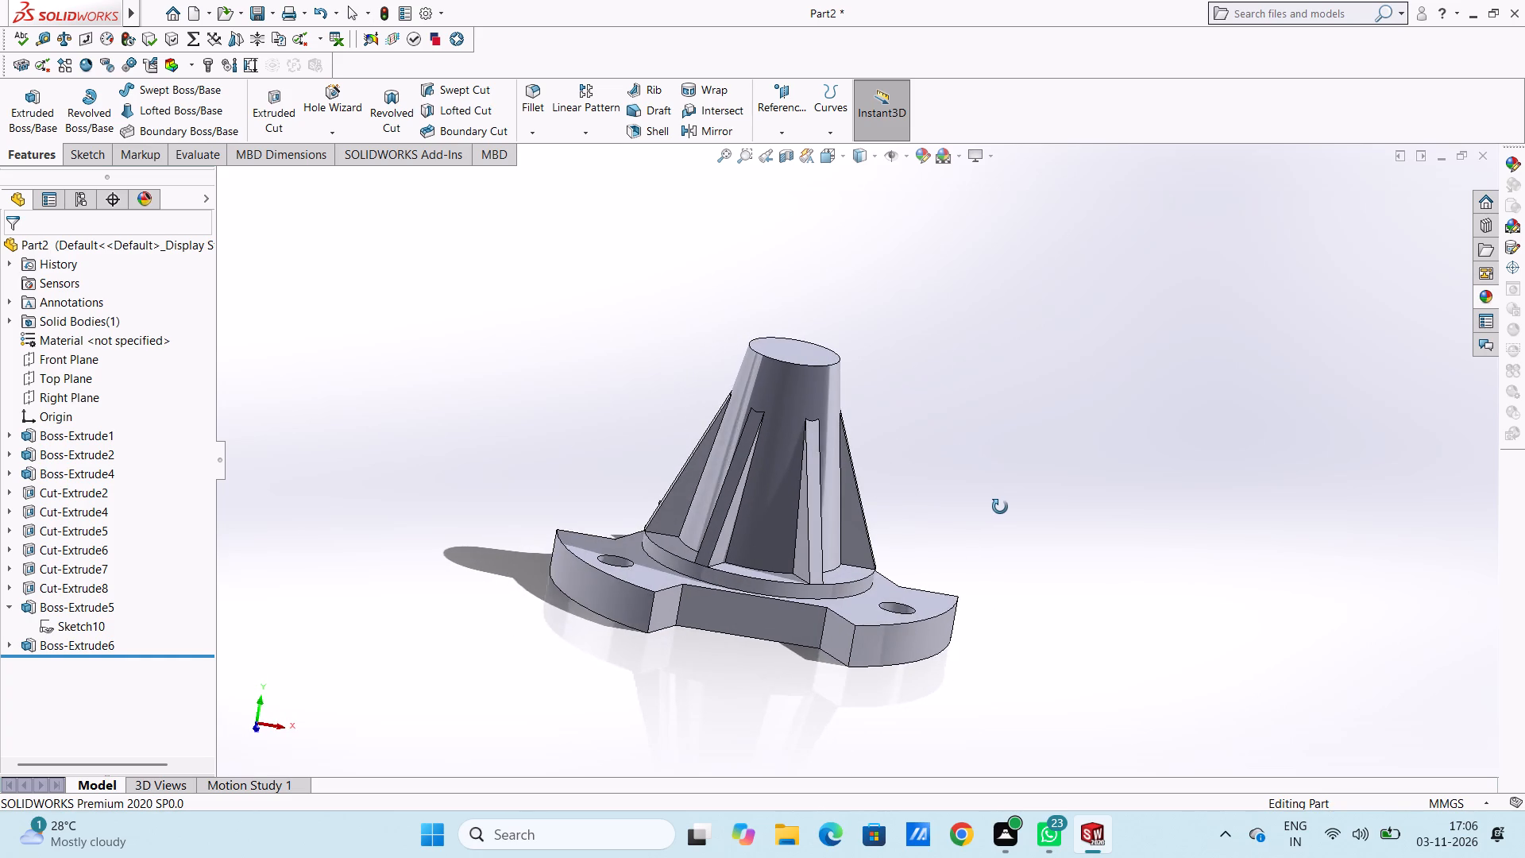
middle_drag(1000, 507, 905, 539)
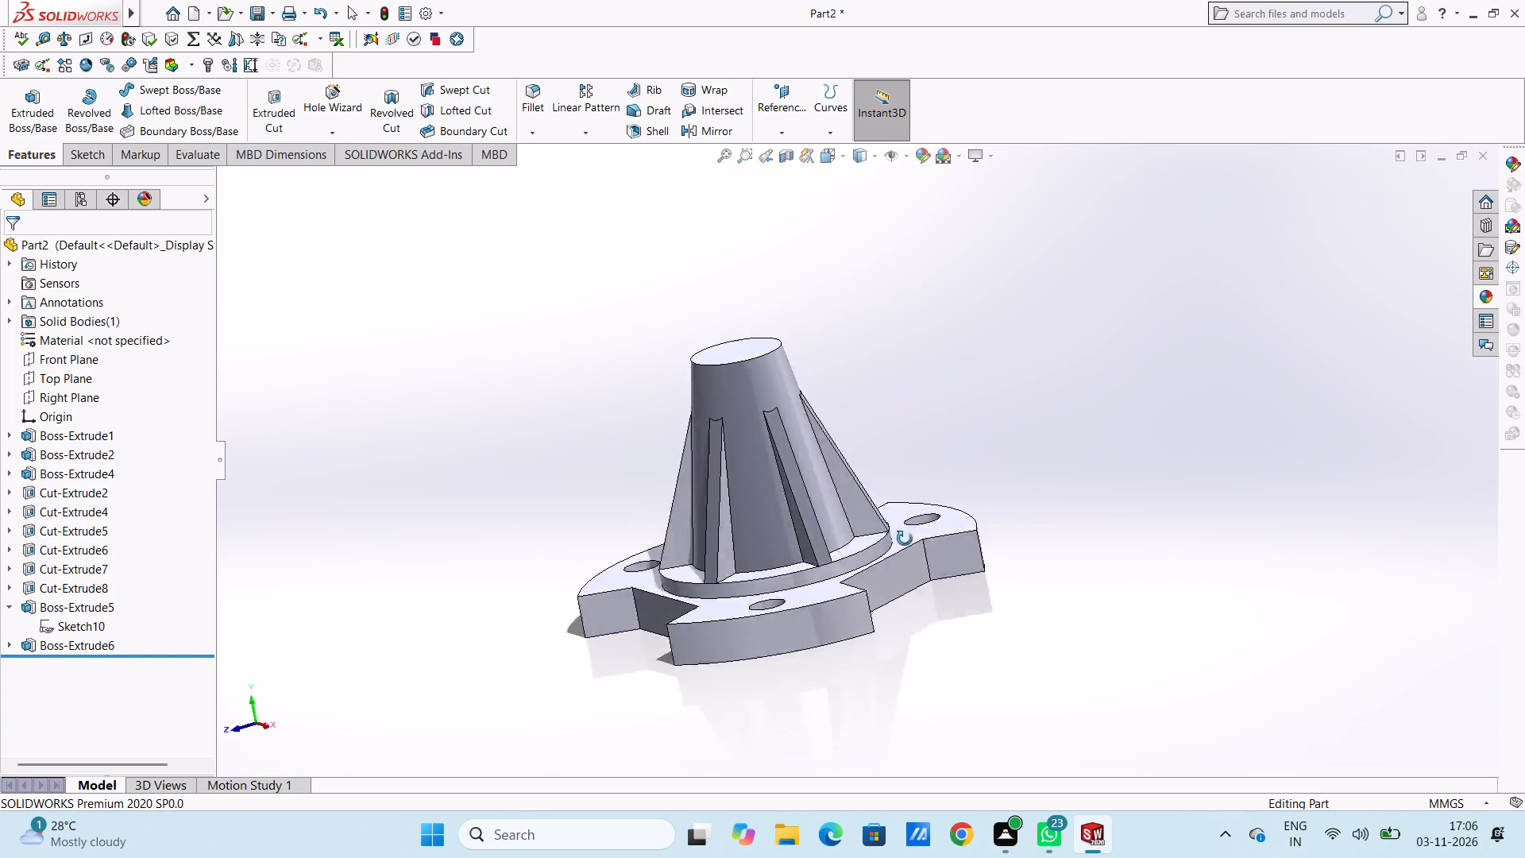
middle_drag(905, 539, 990, 562)
middle_drag(988, 553, 905, 551)
middle_drag(905, 551, 952, 566)
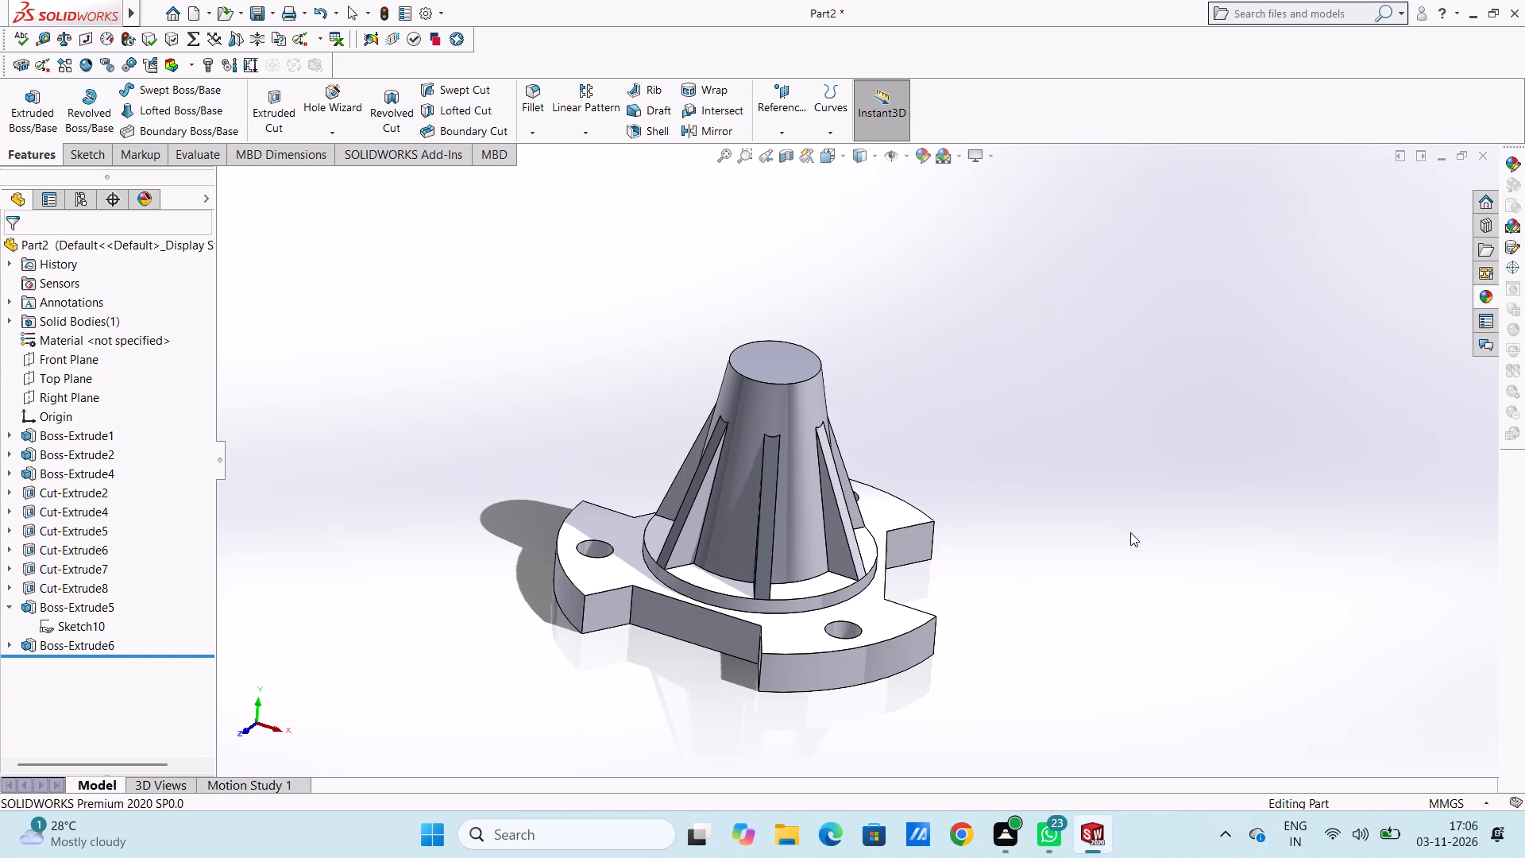
middle_drag(1076, 478, 1078, 448)
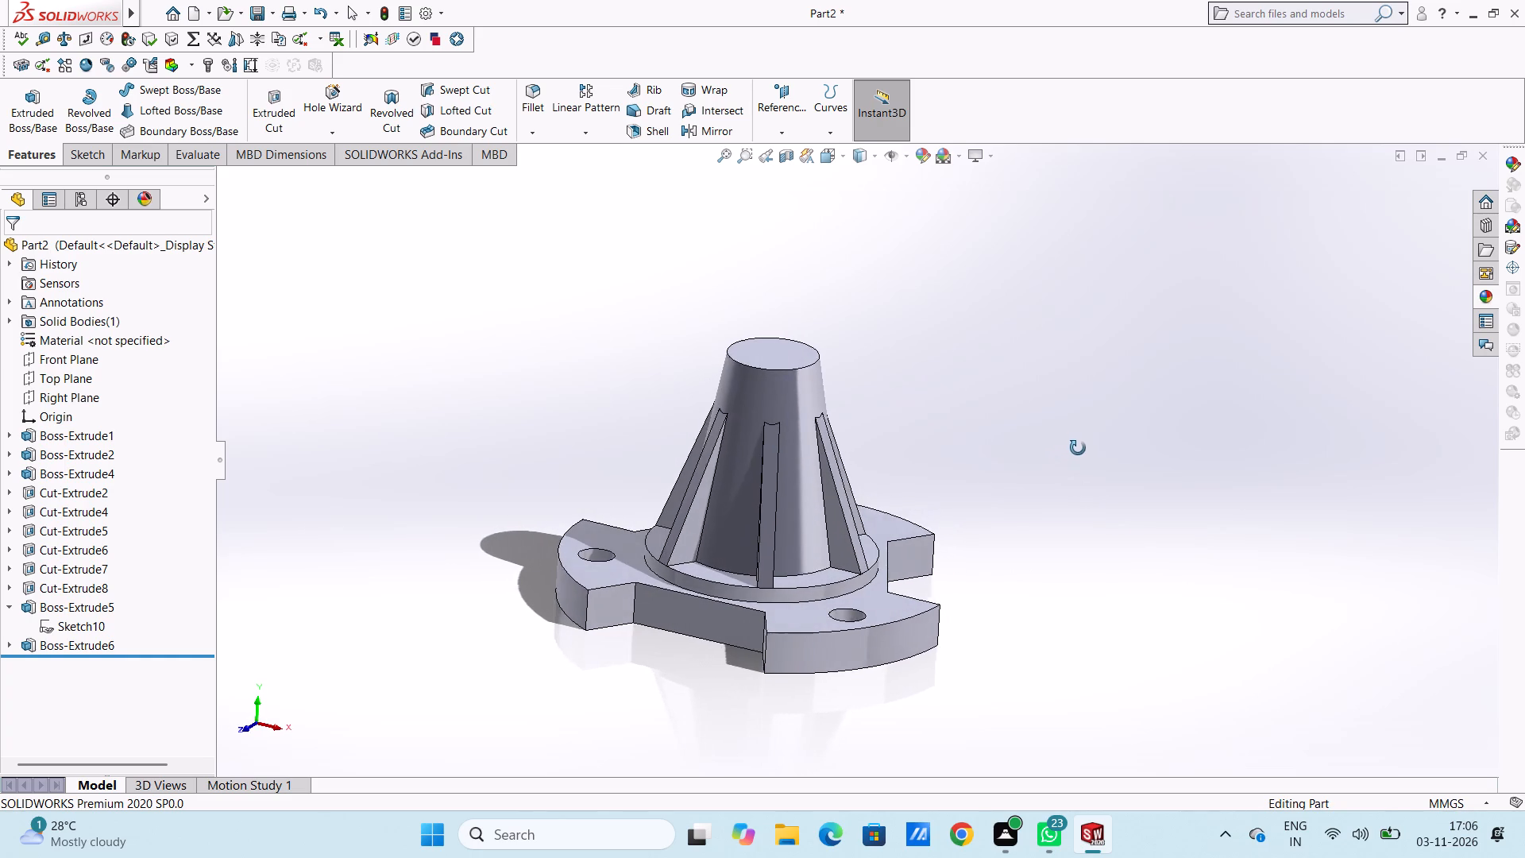
middle_drag(1078, 448, 1080, 449)
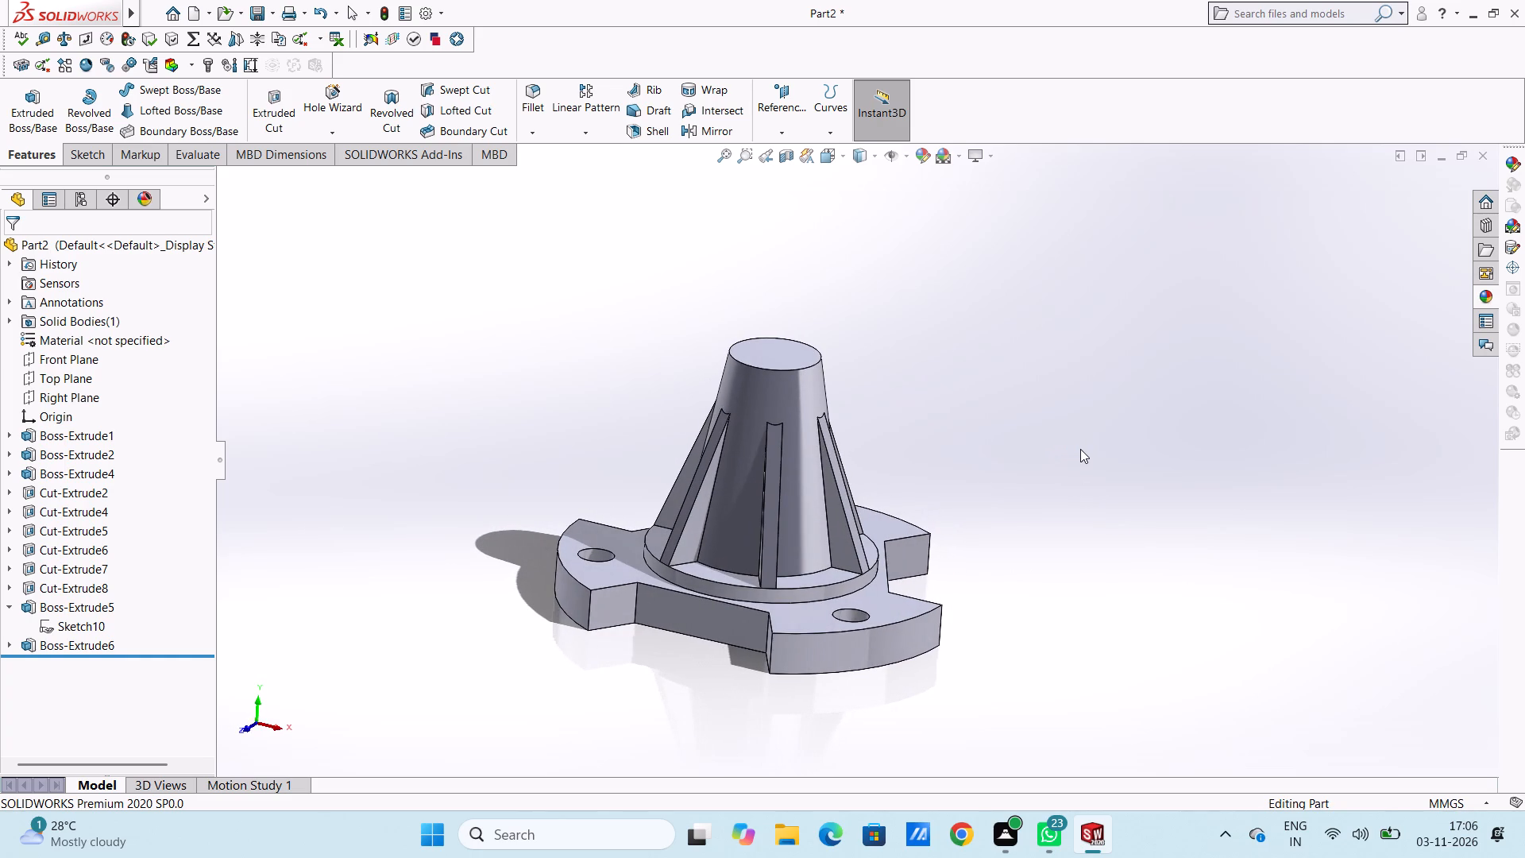
Sketch a circle of 10 mm radius centred on the origin on the conical hub's top face.
key(ctrl+5)
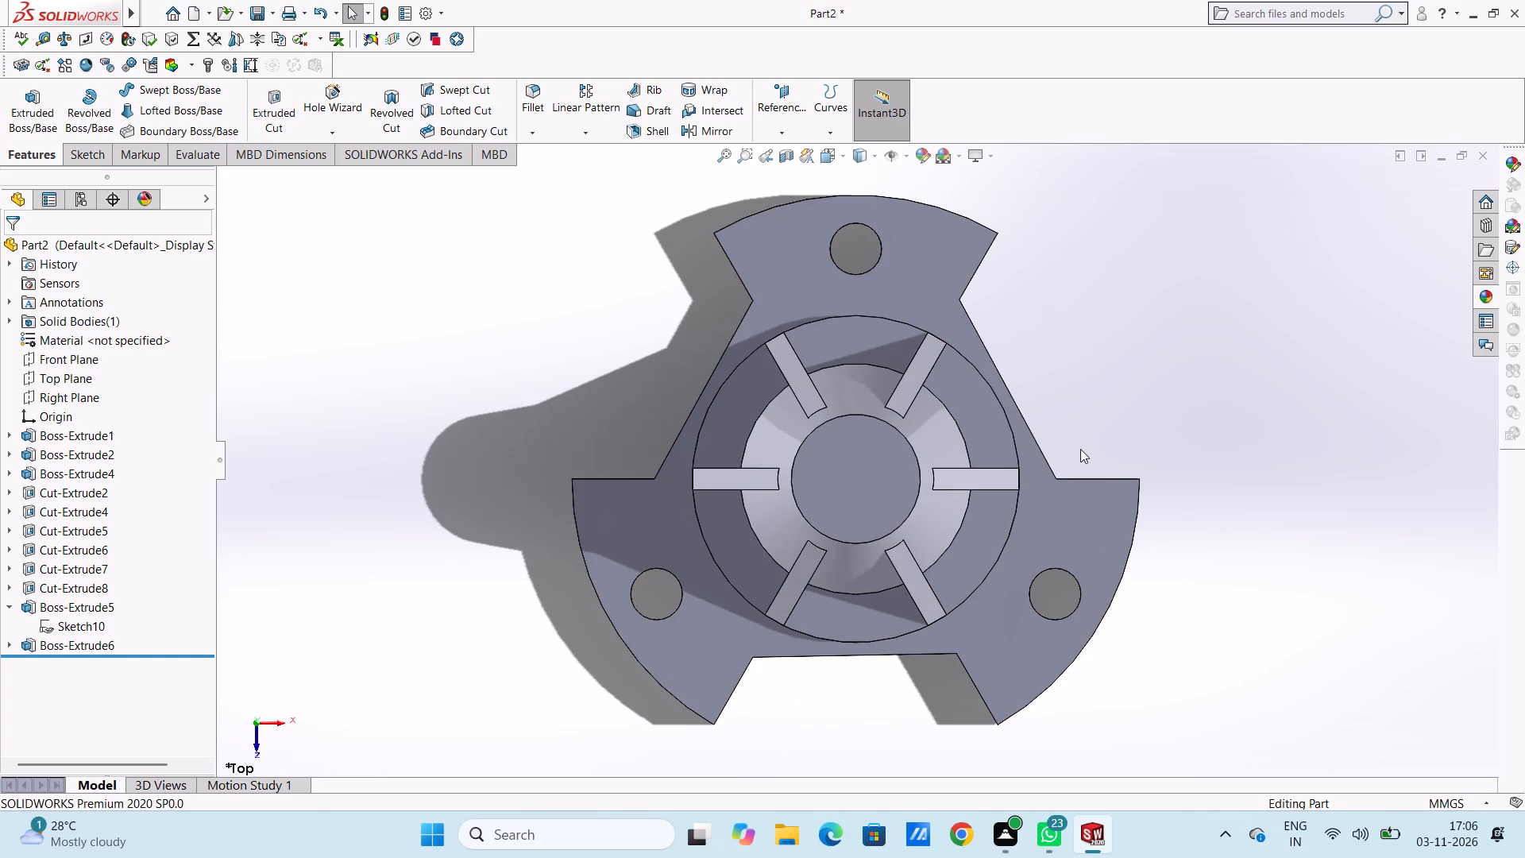
scroll(1051, 445, up, 4)
scroll(845, 487, down, 4)
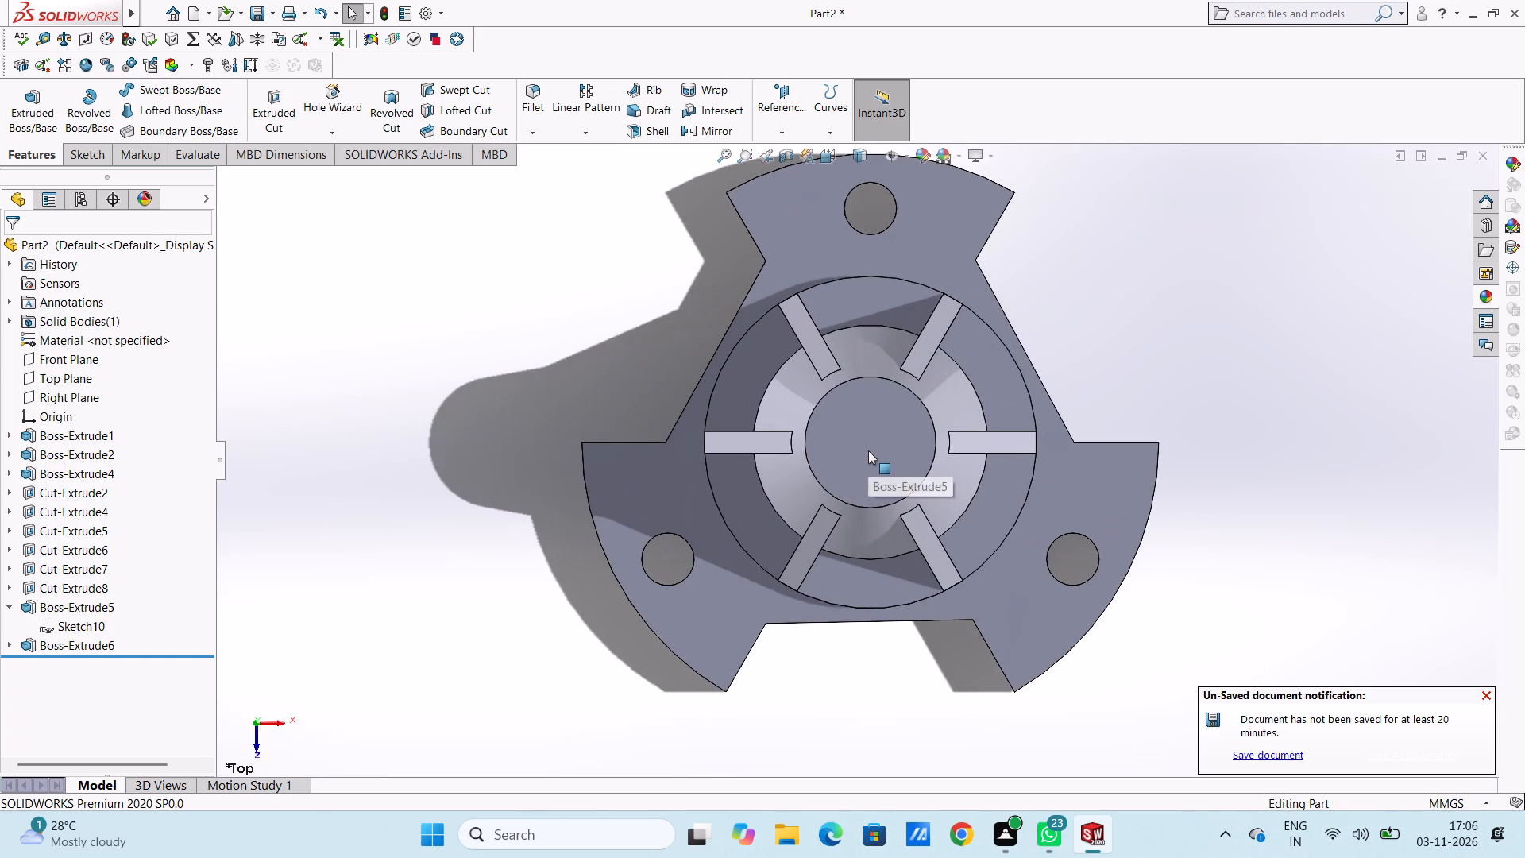
click(868, 450)
click(936, 408)
click(1152, 316)
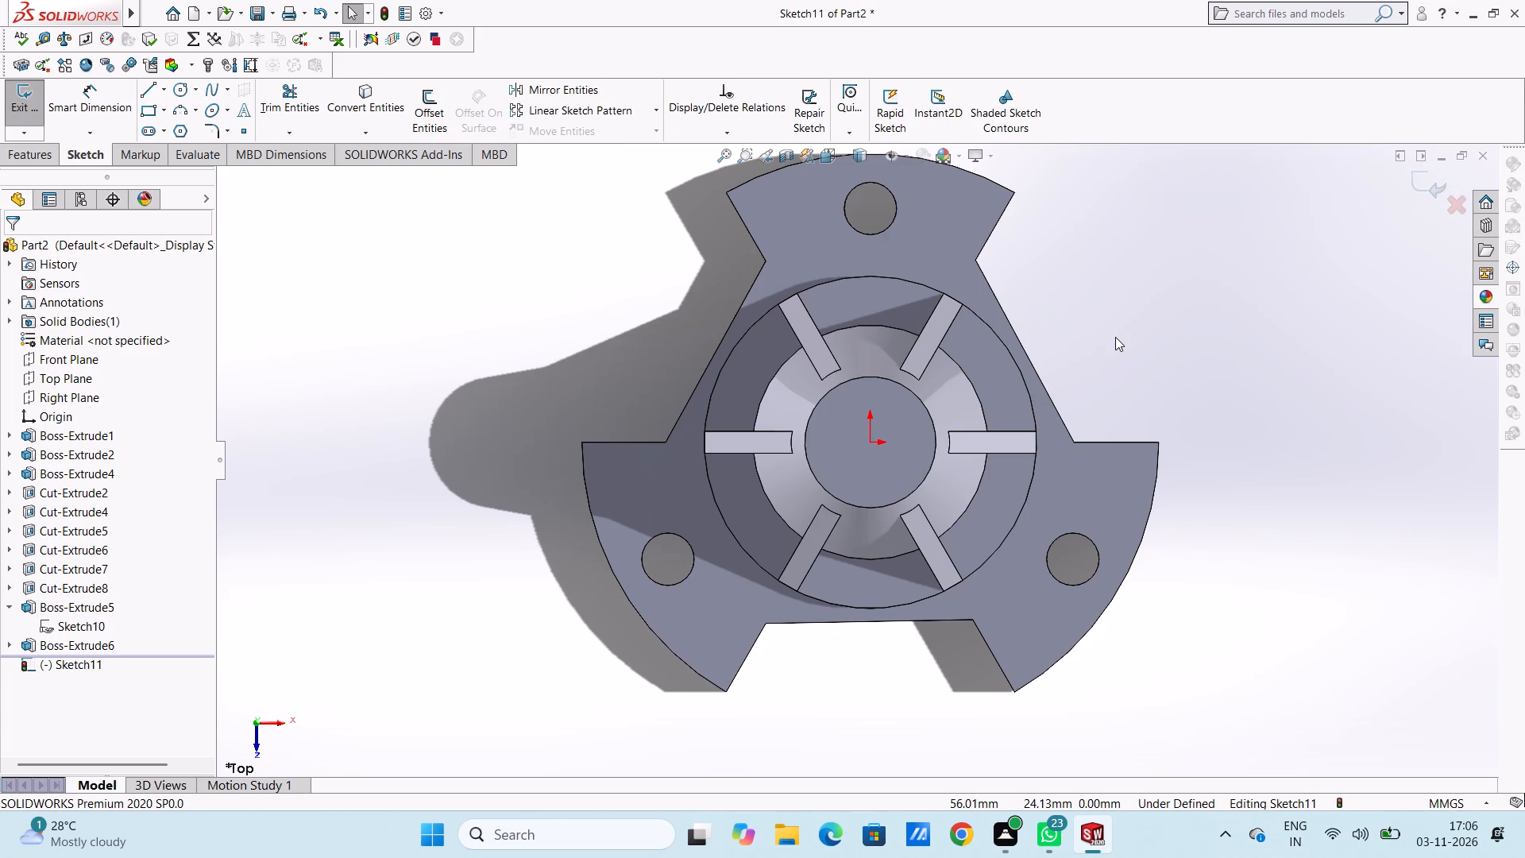
scroll(928, 405, up, 3)
scroll(923, 419, down, 1)
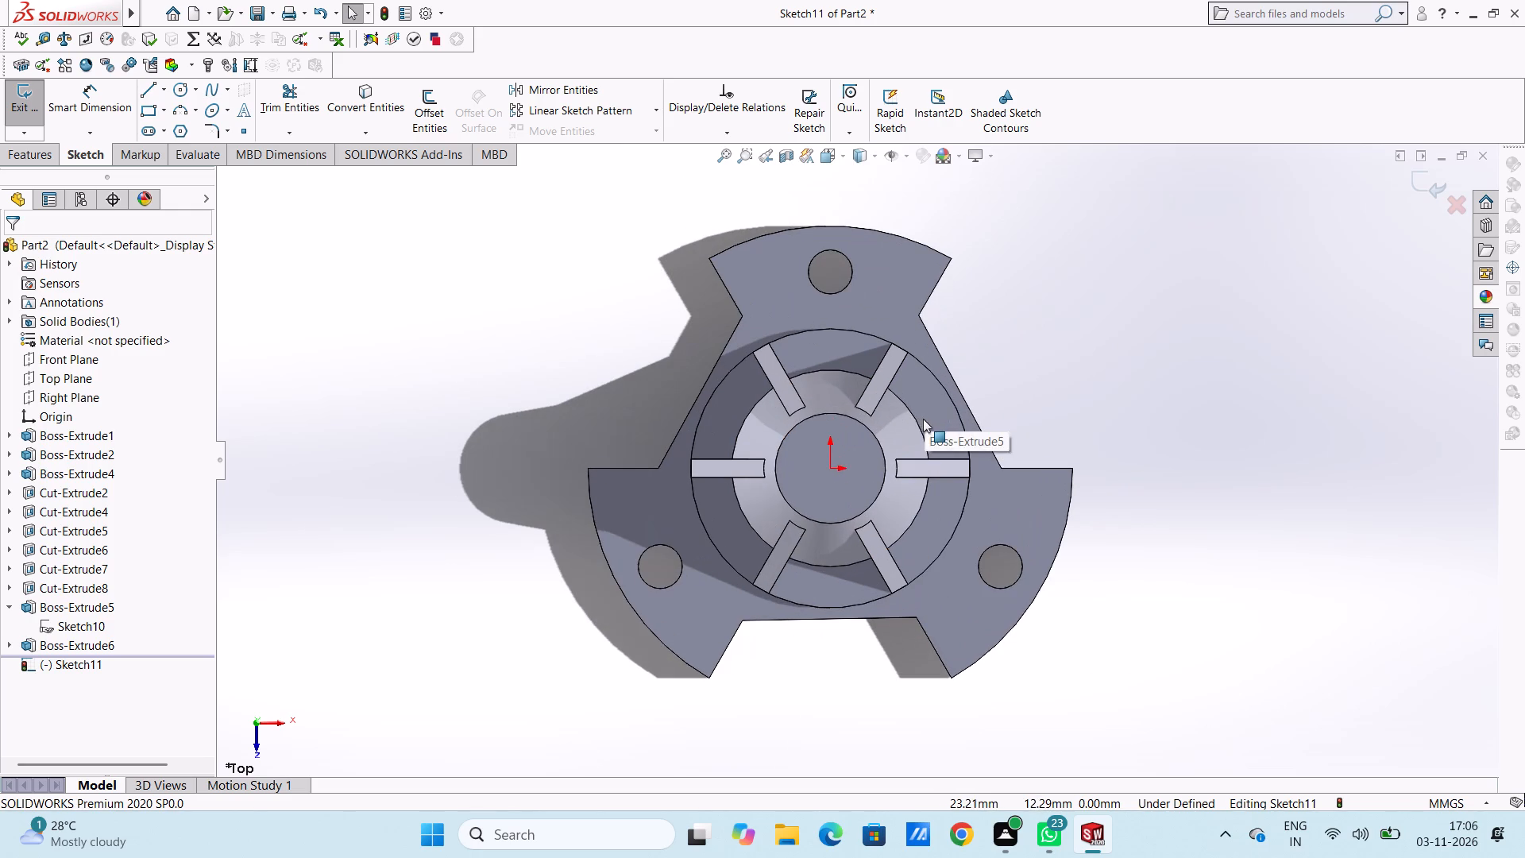
scroll(923, 419, down, 1)
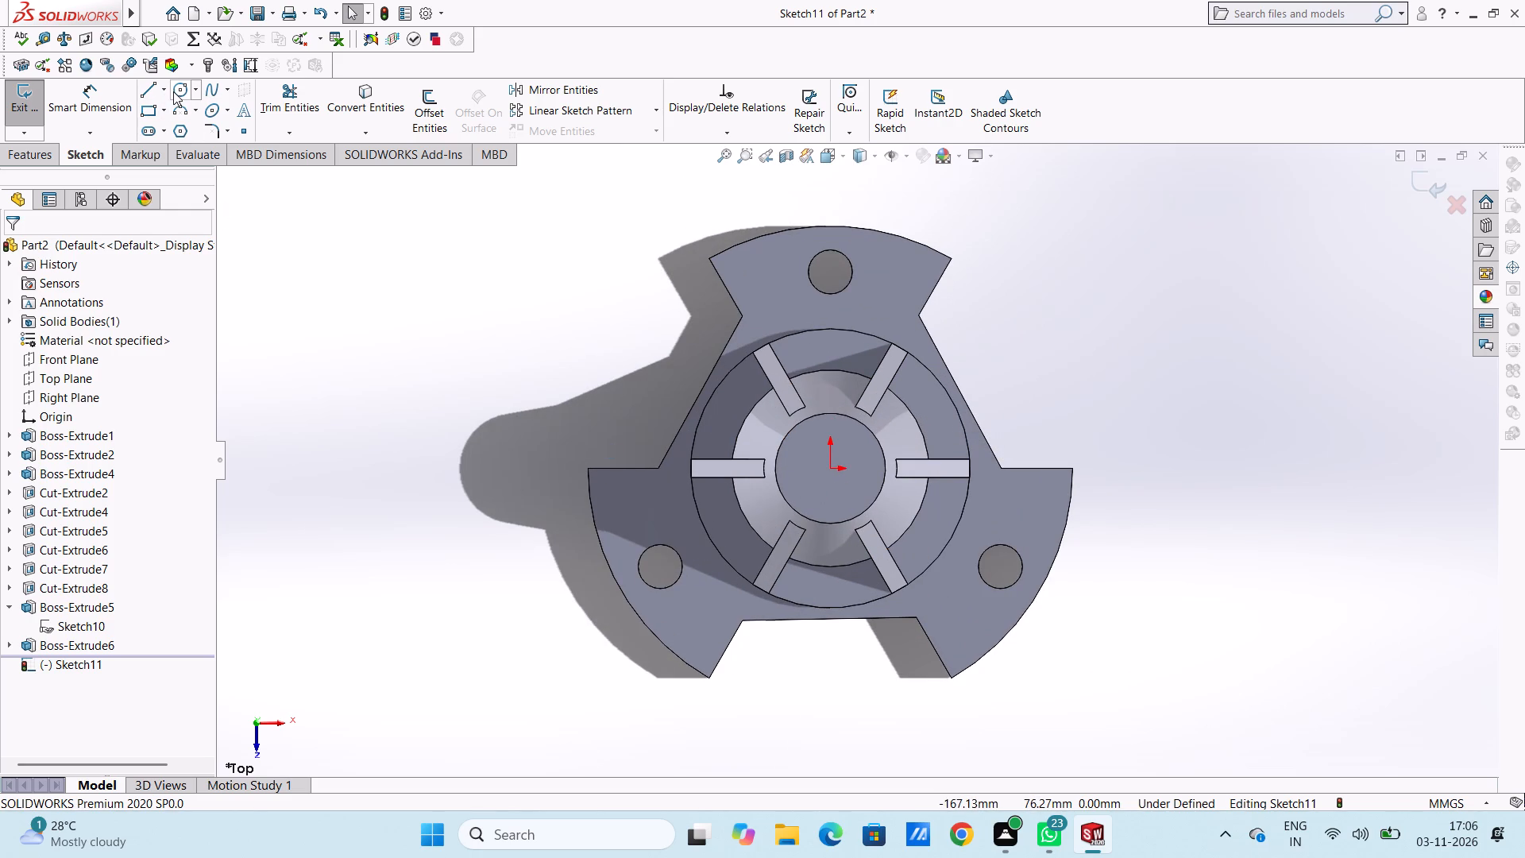
click(175, 91)
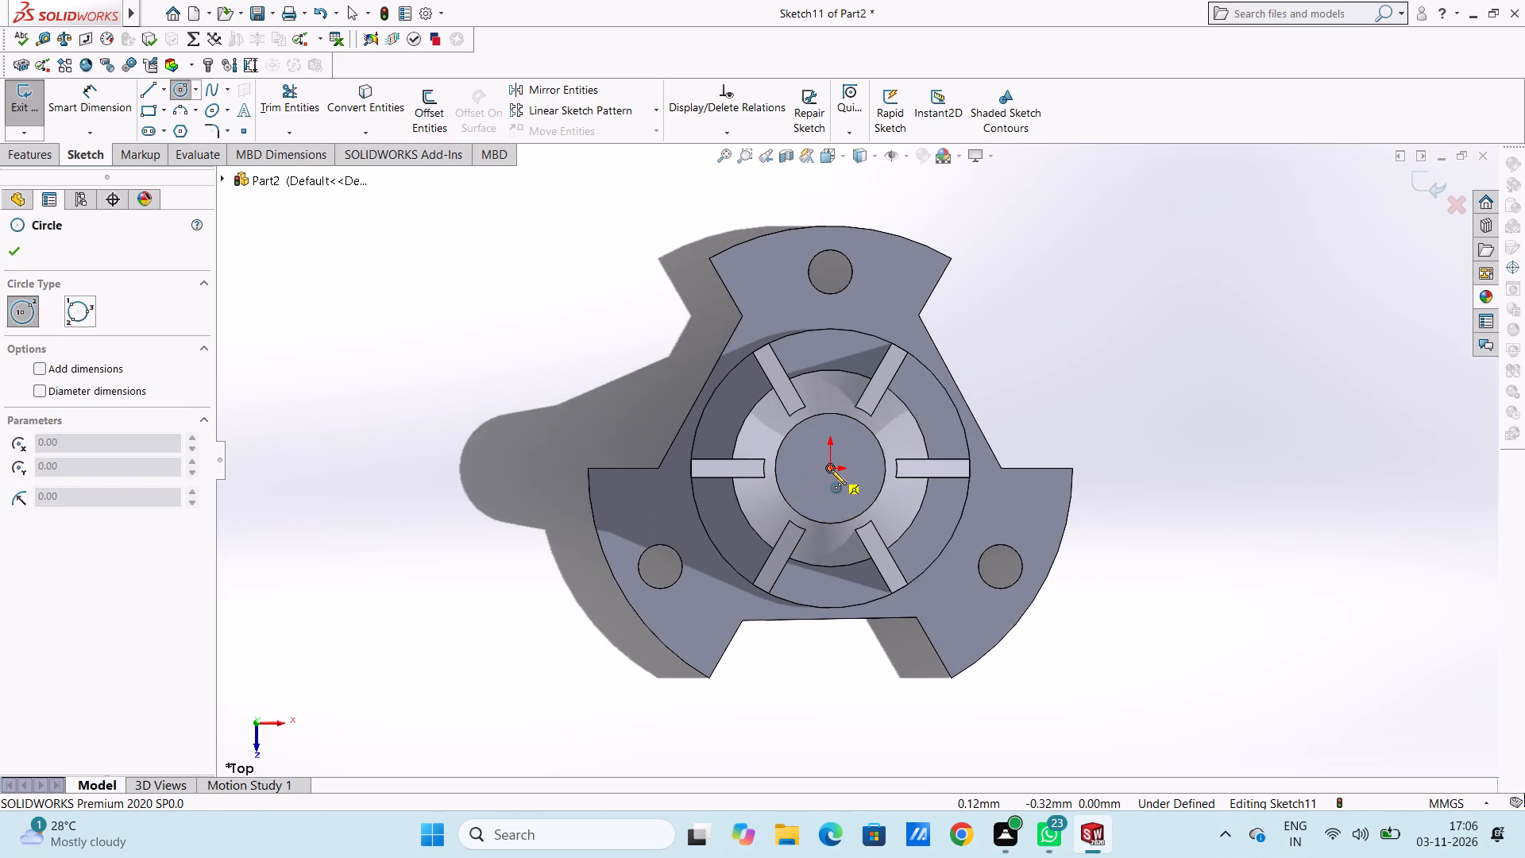
click(831, 470)
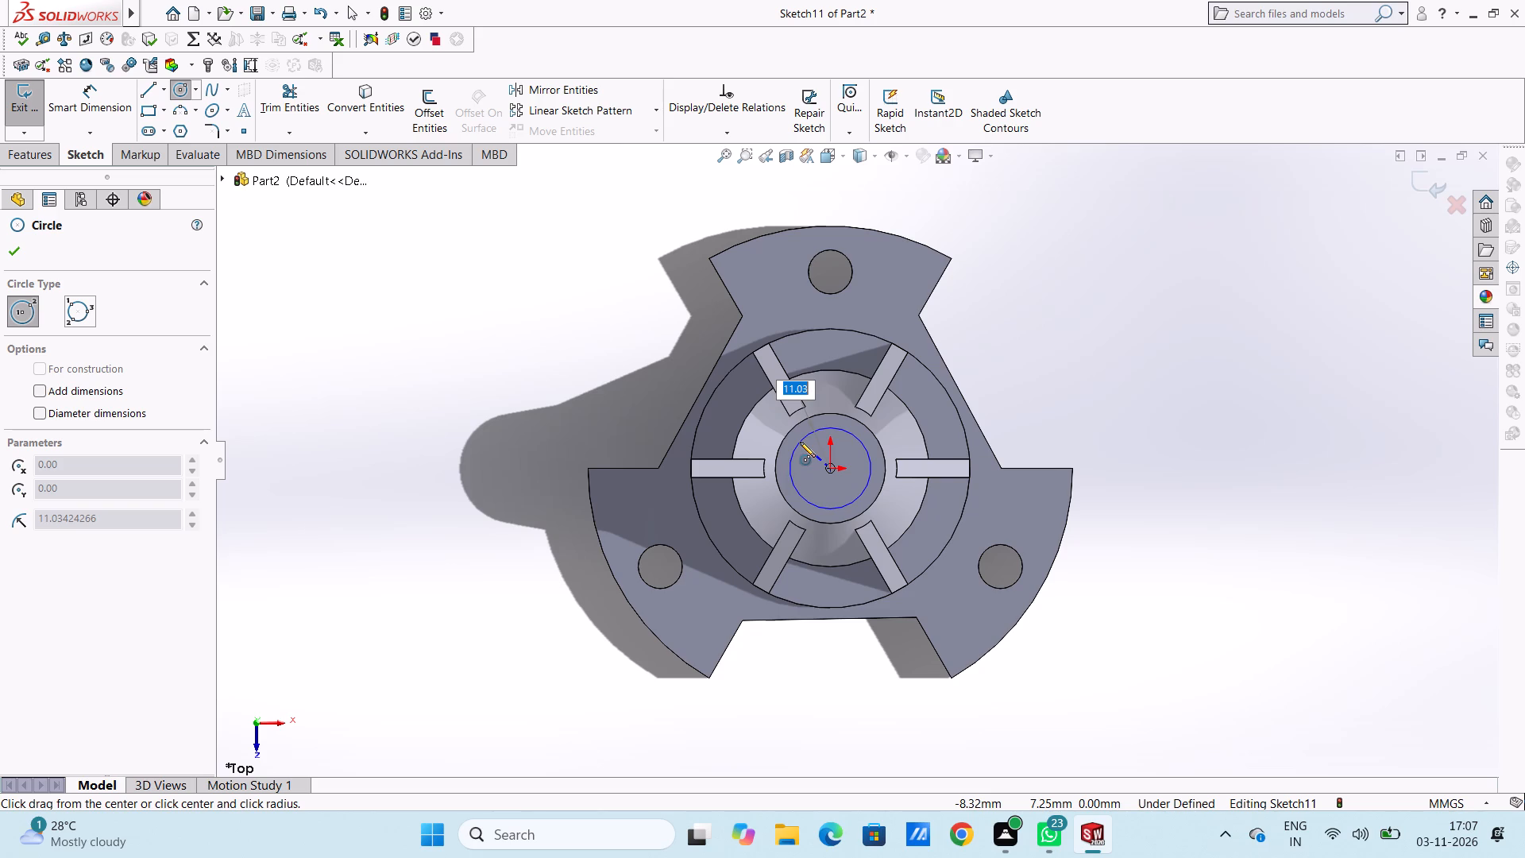
text(10)
key(Return)
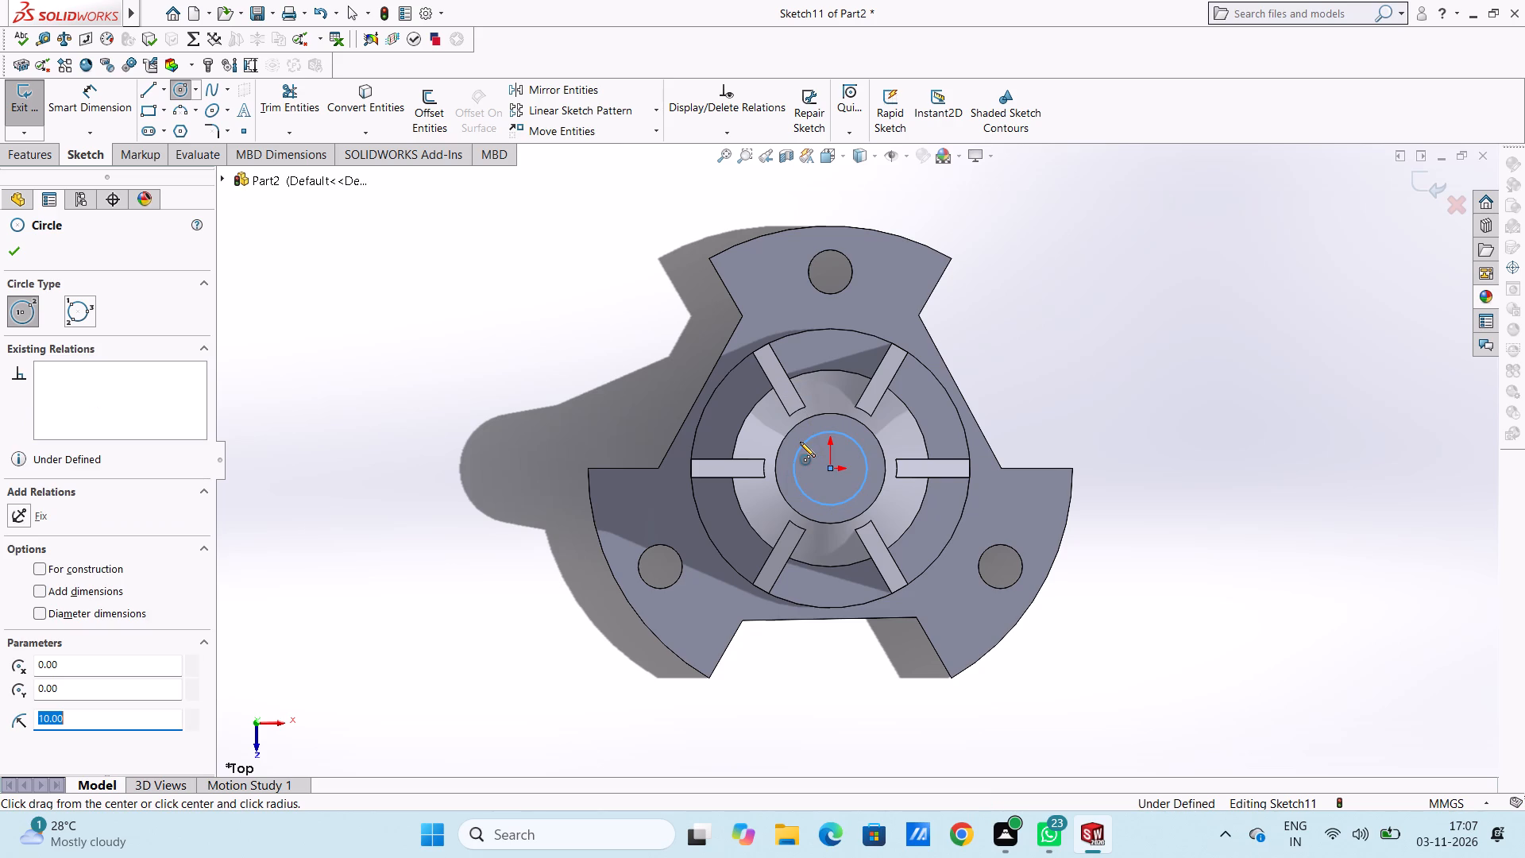
click(10, 244)
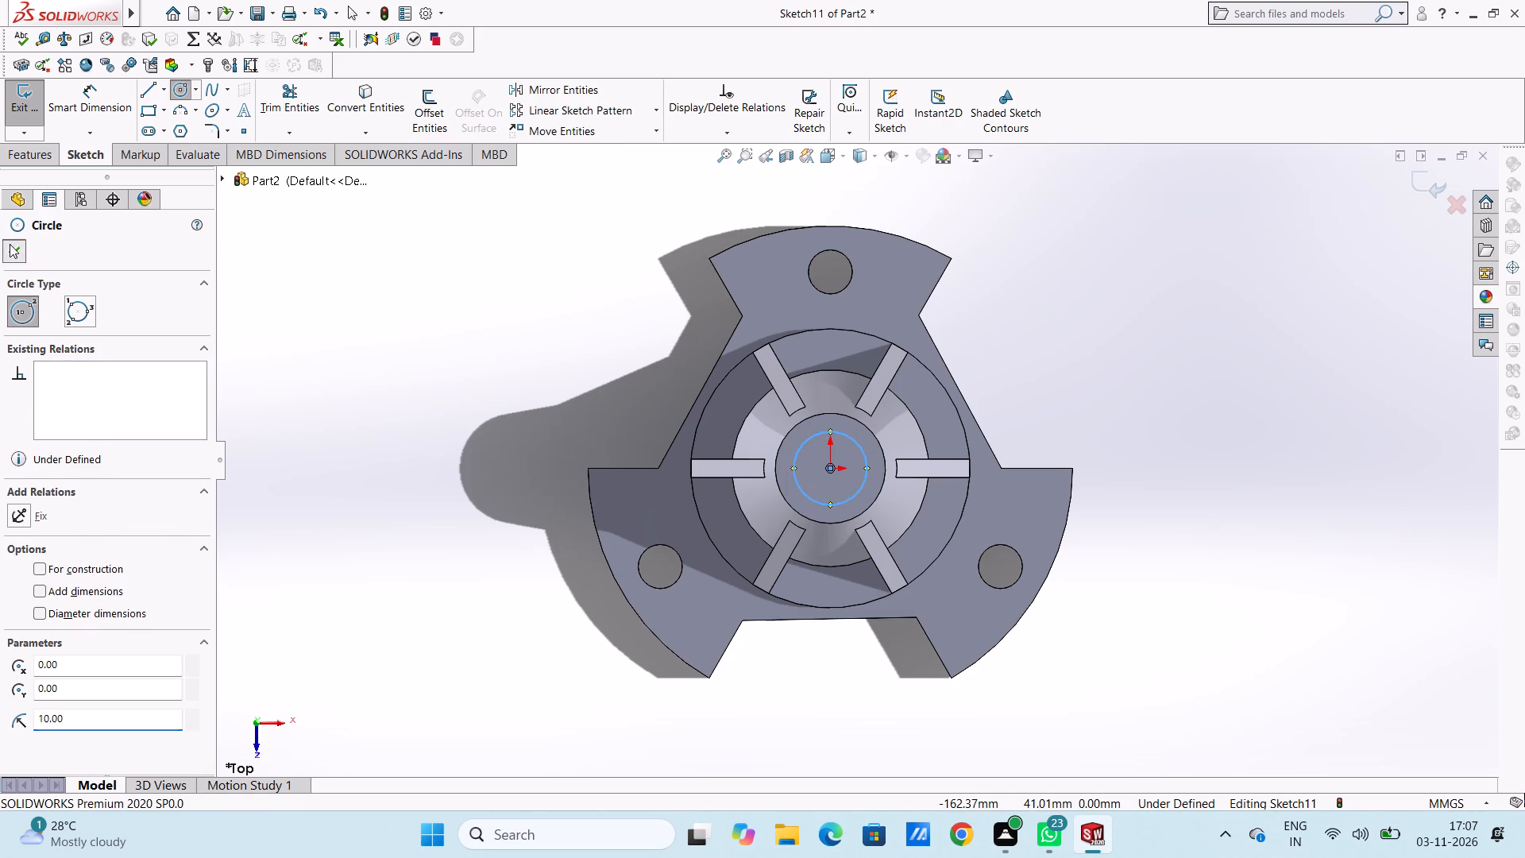
click(467, 437)
Dimension the circle on the conical hub's top face to a 21 mm diameter.
click(83, 97)
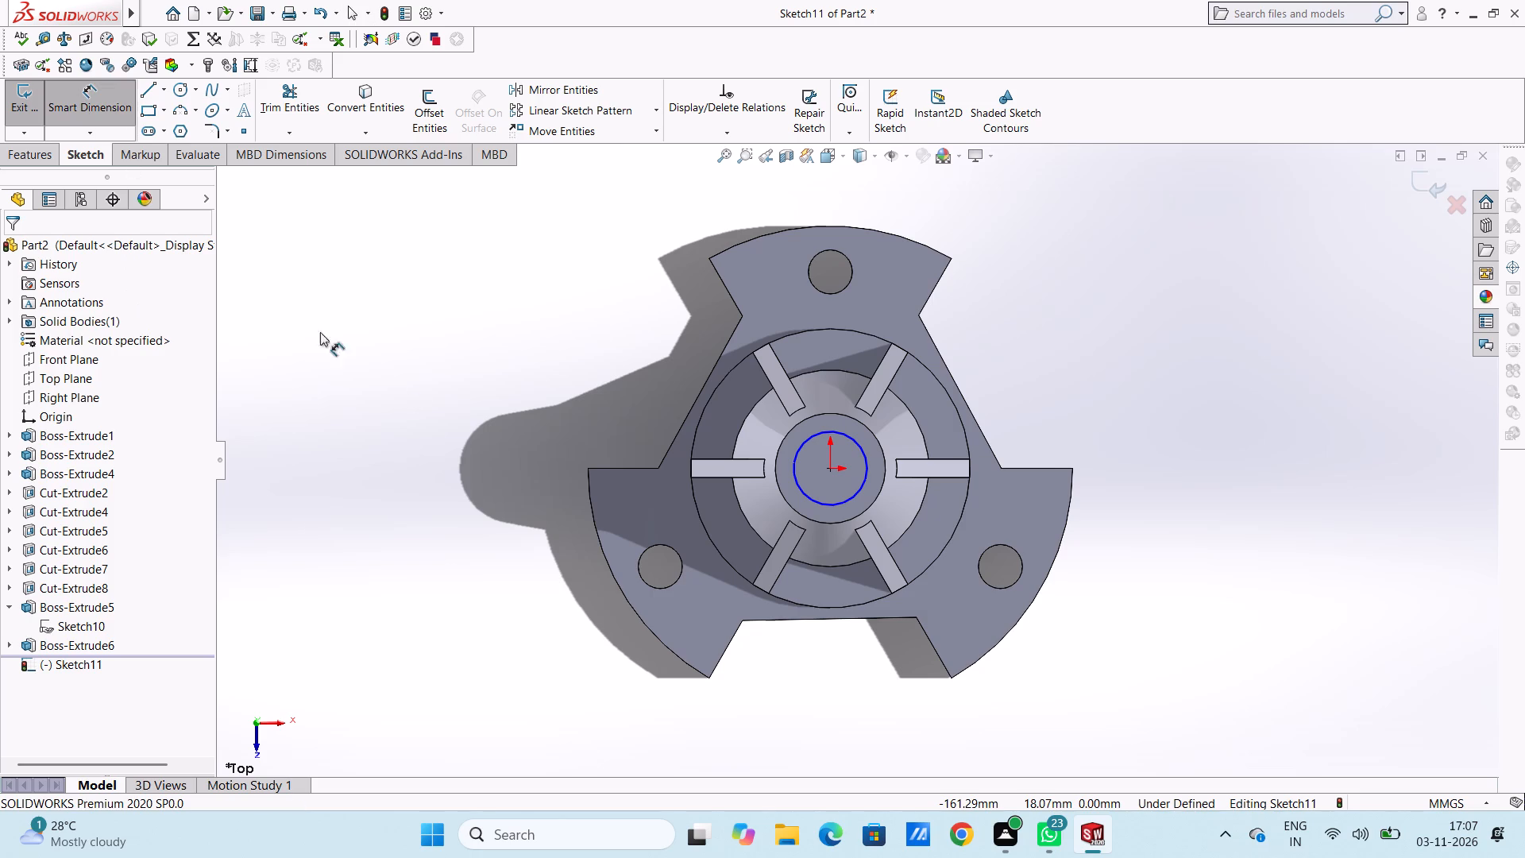
scroll(624, 518, up, 2)
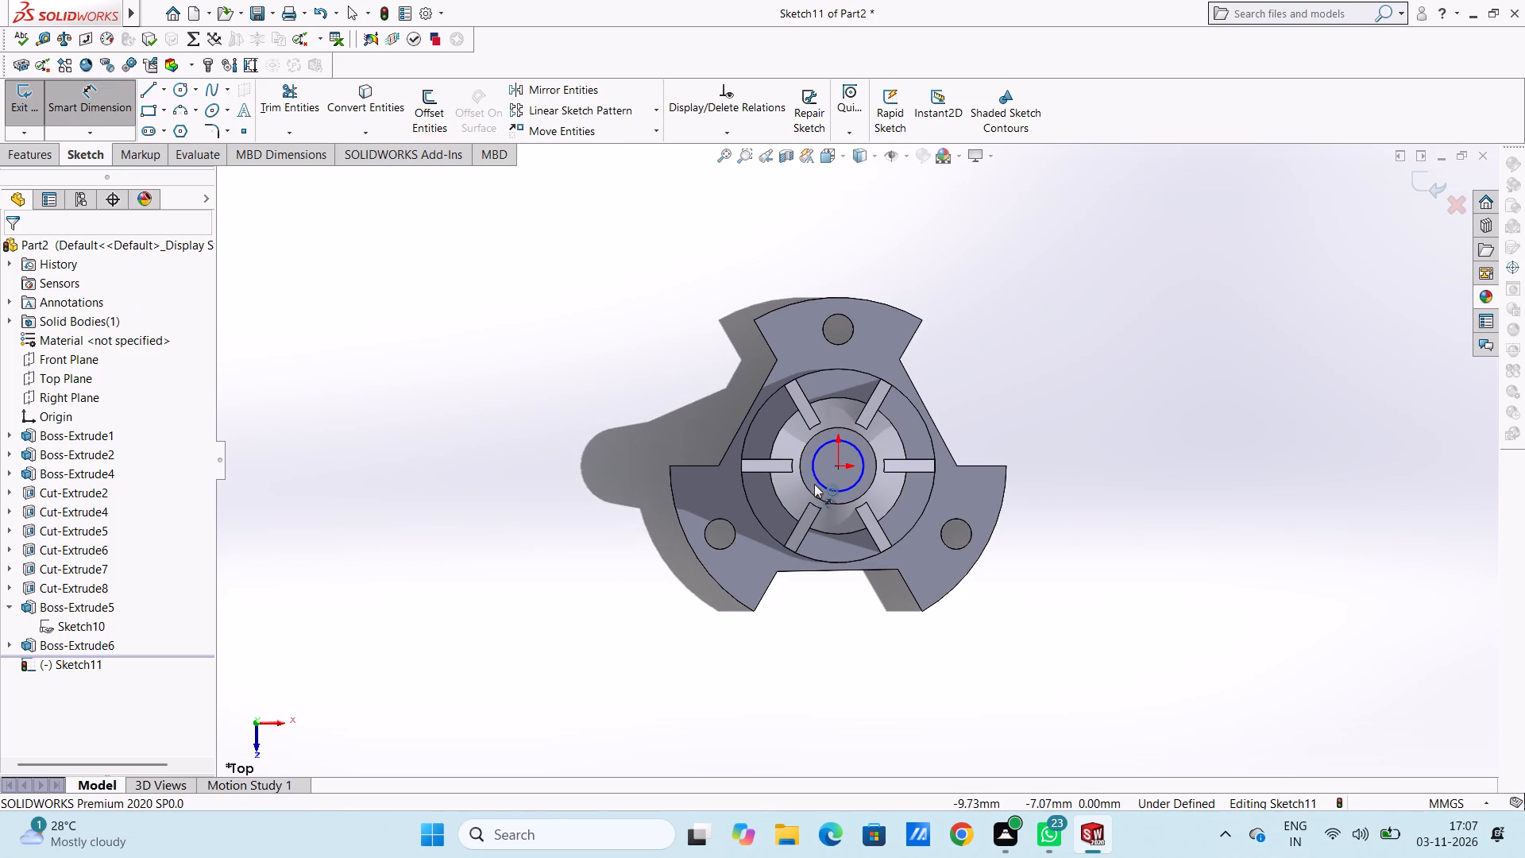
click(817, 484)
click(500, 655)
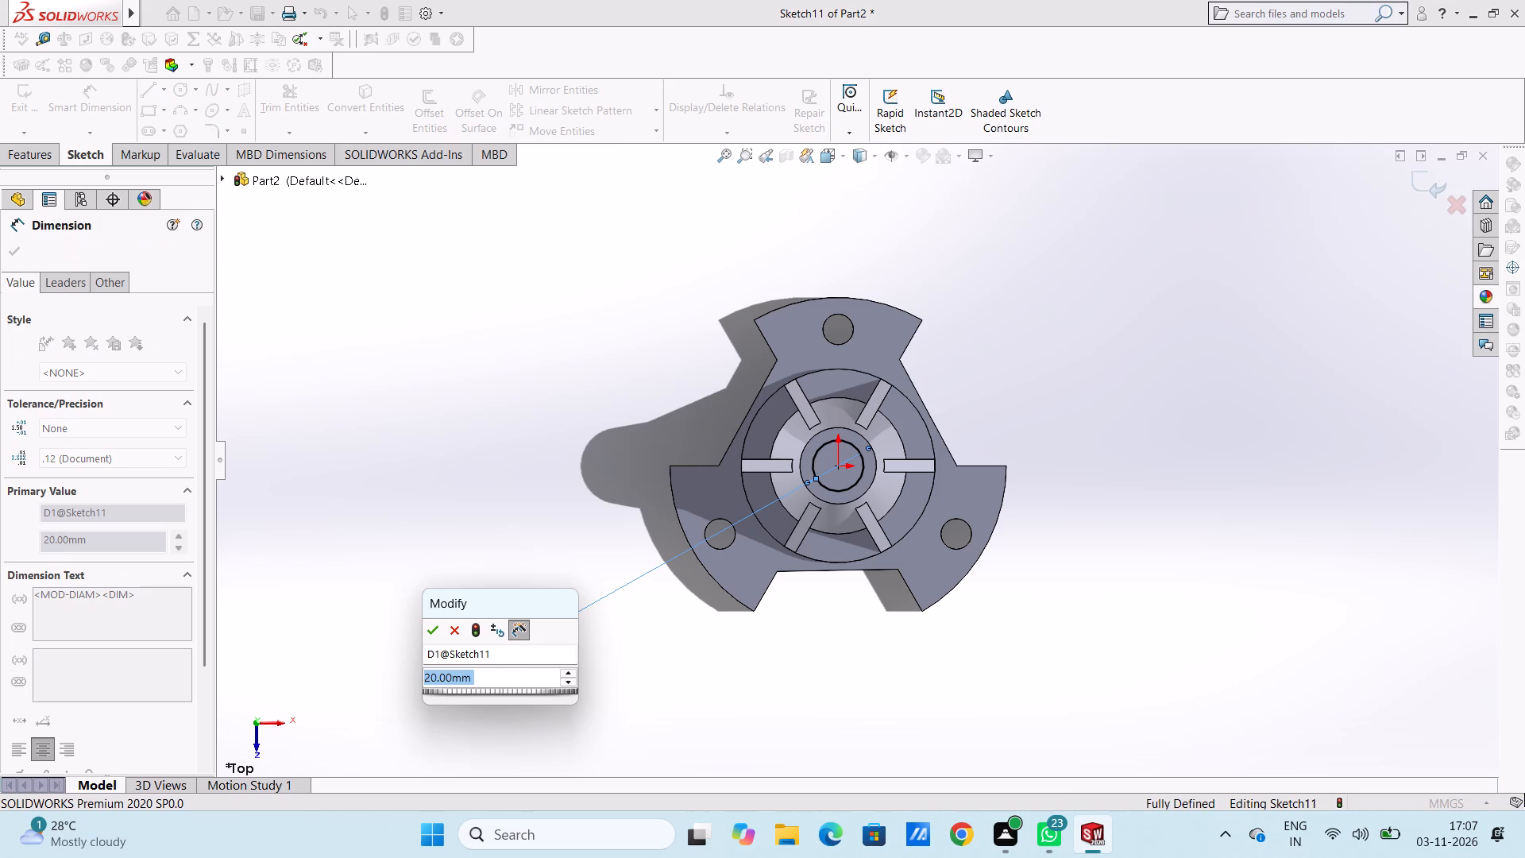
text(21)
key(Return)
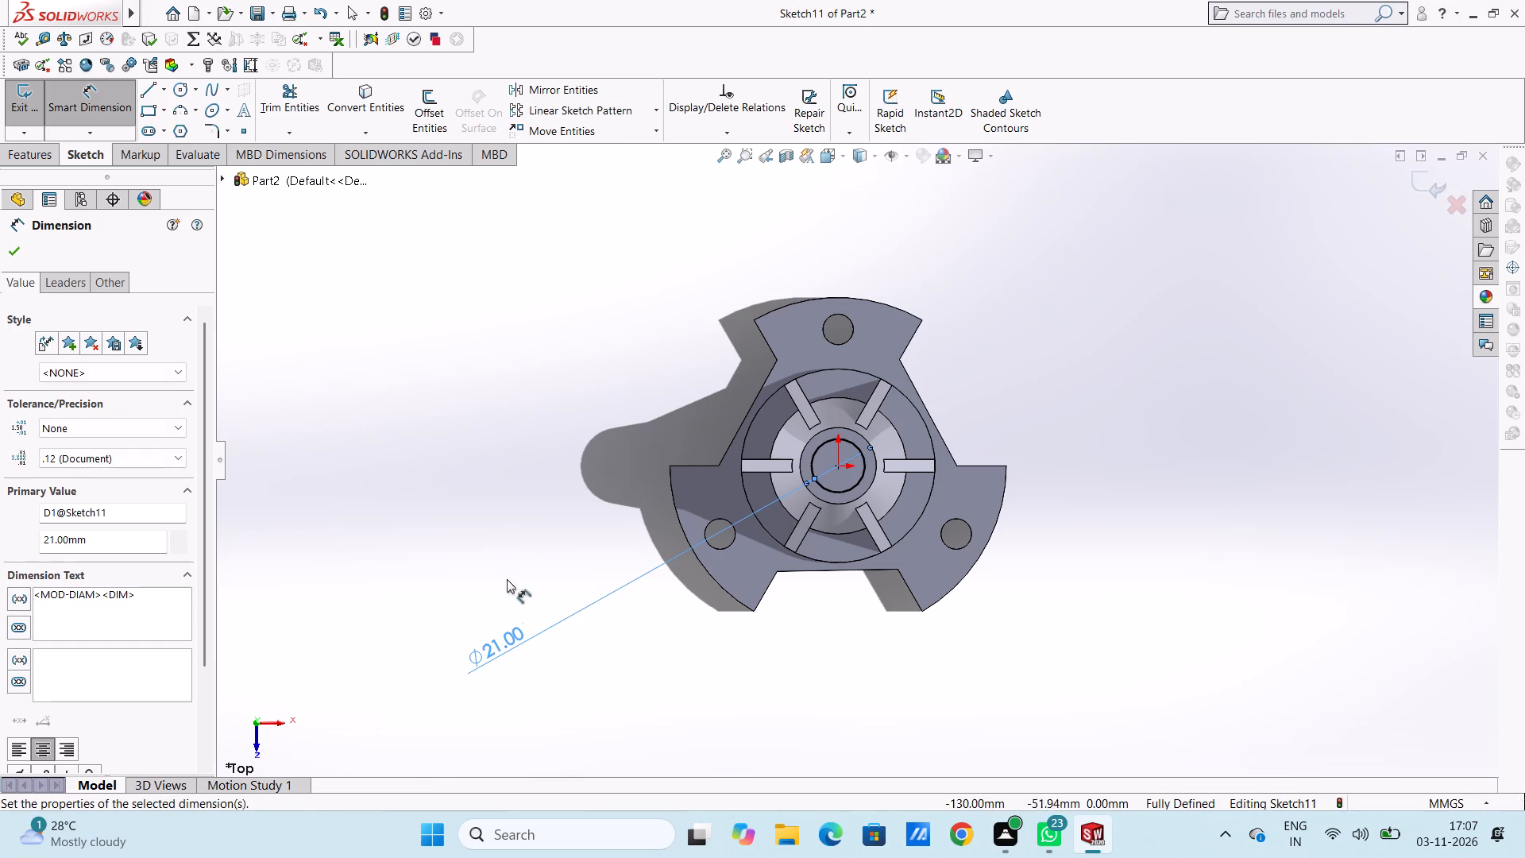
click(508, 548)
click(89, 110)
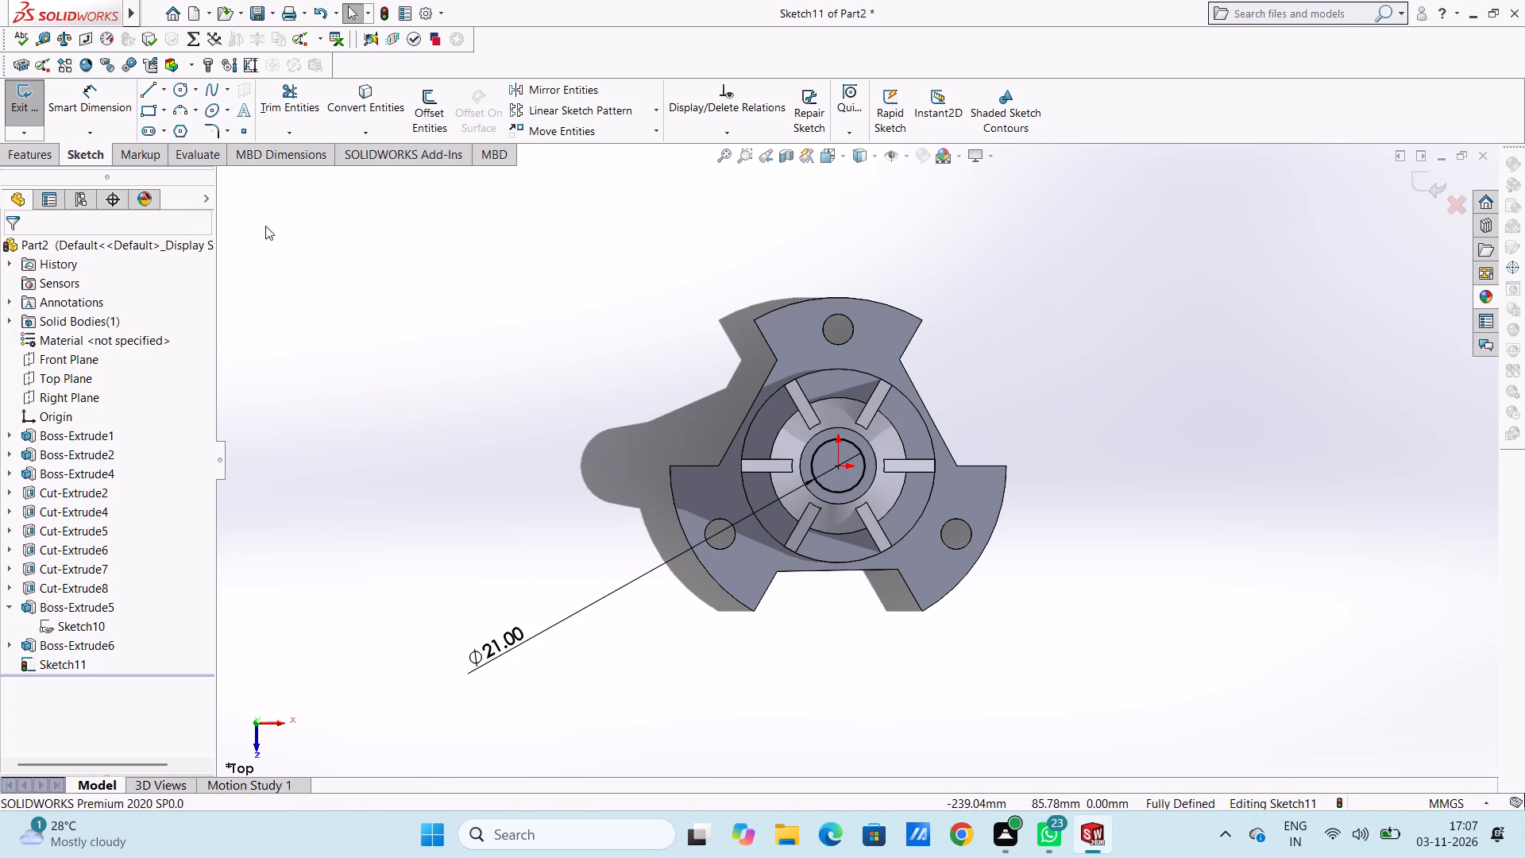
Extrude the 21 mm circle 3 mm upward from the hub's top face as a blind boss merged with the part.
middle_drag(558, 492, 531, 403)
scroll(911, 378, down, 2)
middle_drag(910, 450, 945, 378)
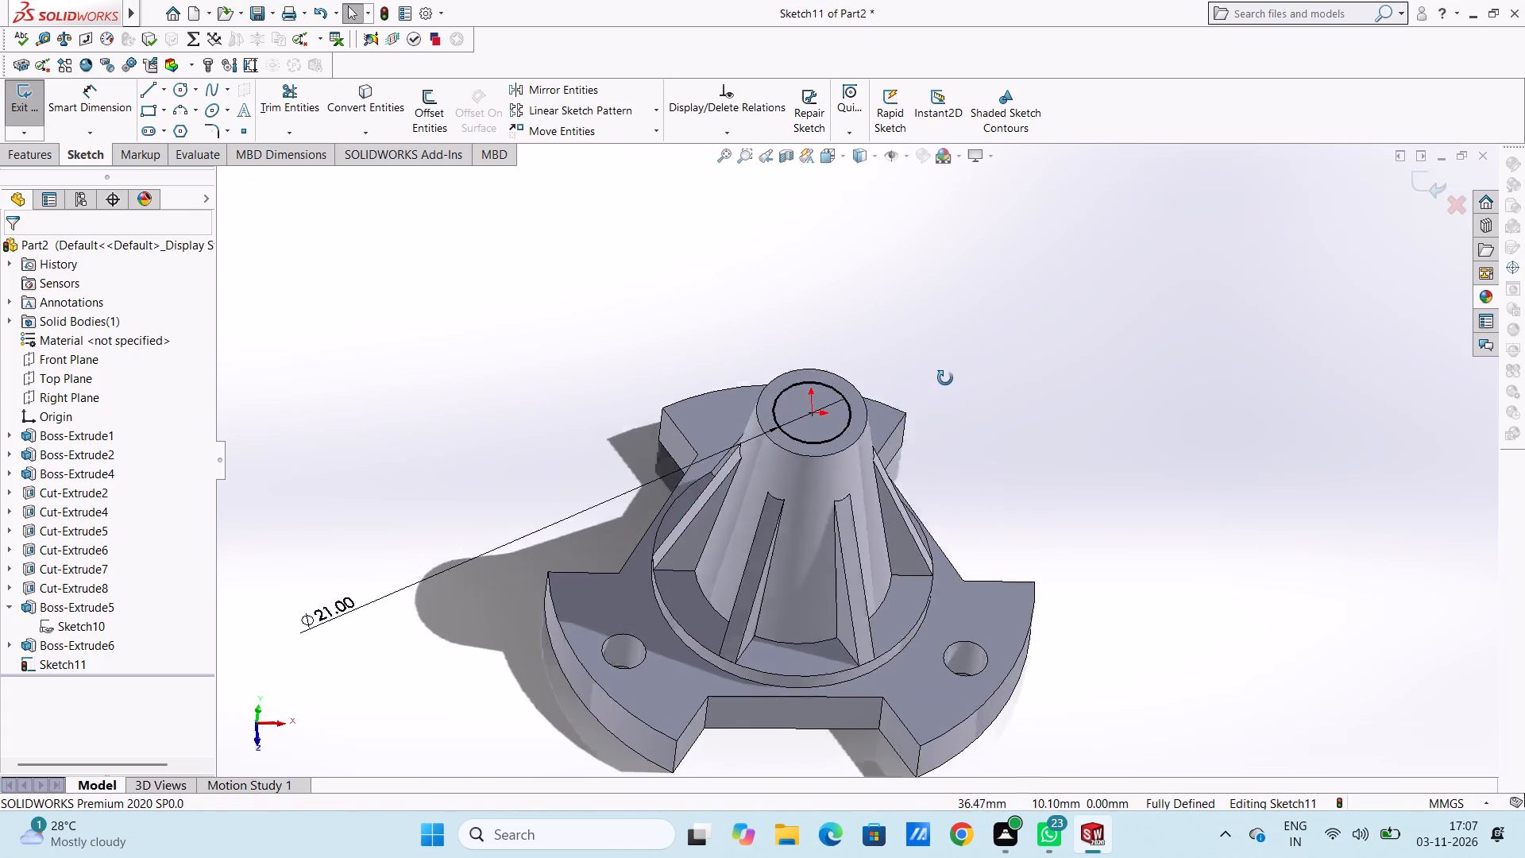
middle_drag(945, 378, 898, 364)
click(27, 161)
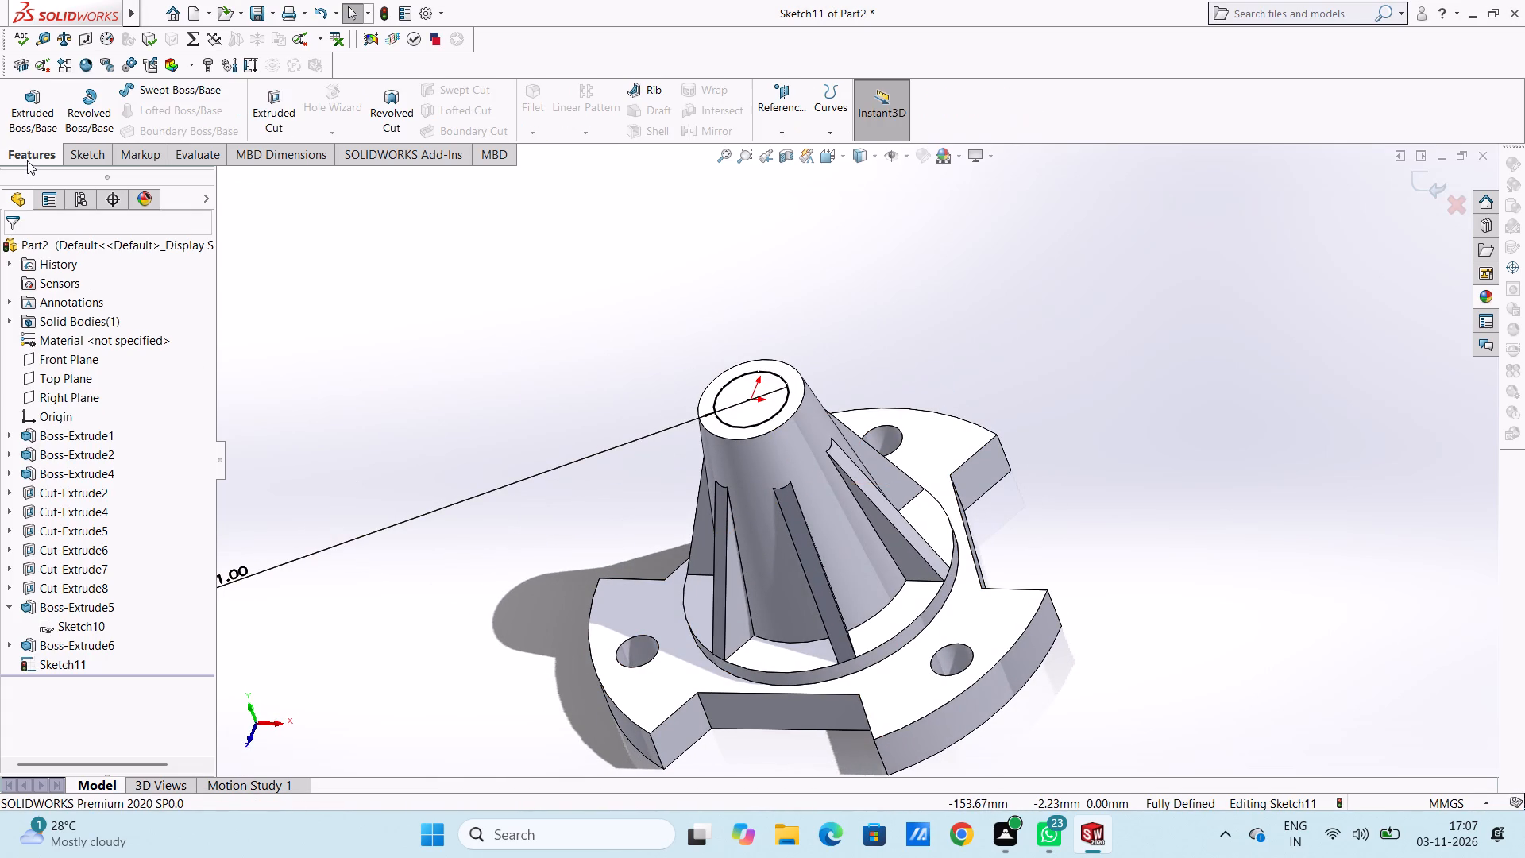
click(35, 115)
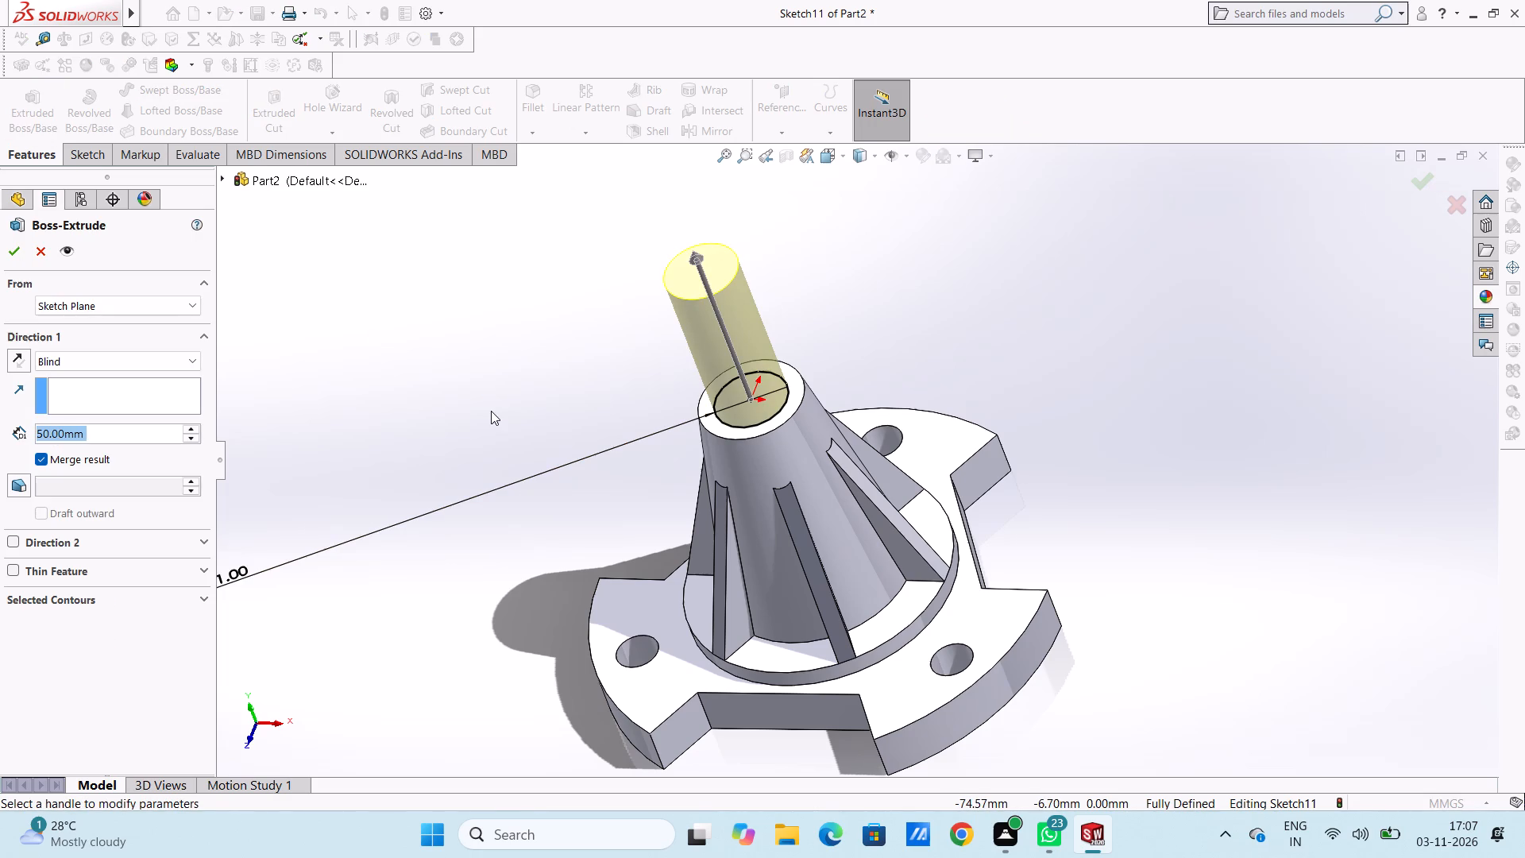
key(3)
key(Return)
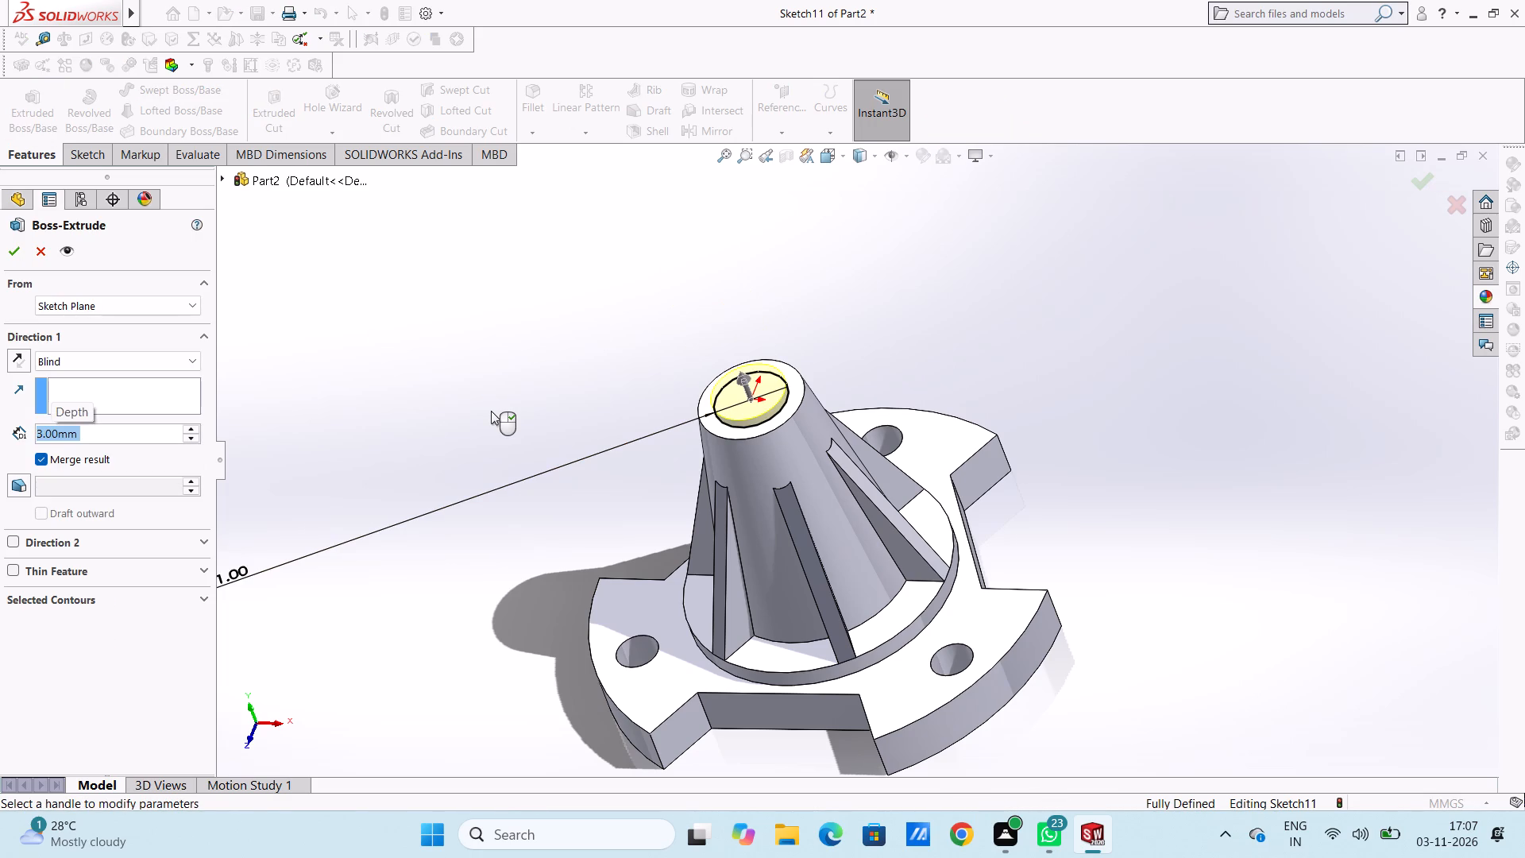
click(12, 257)
click(433, 404)
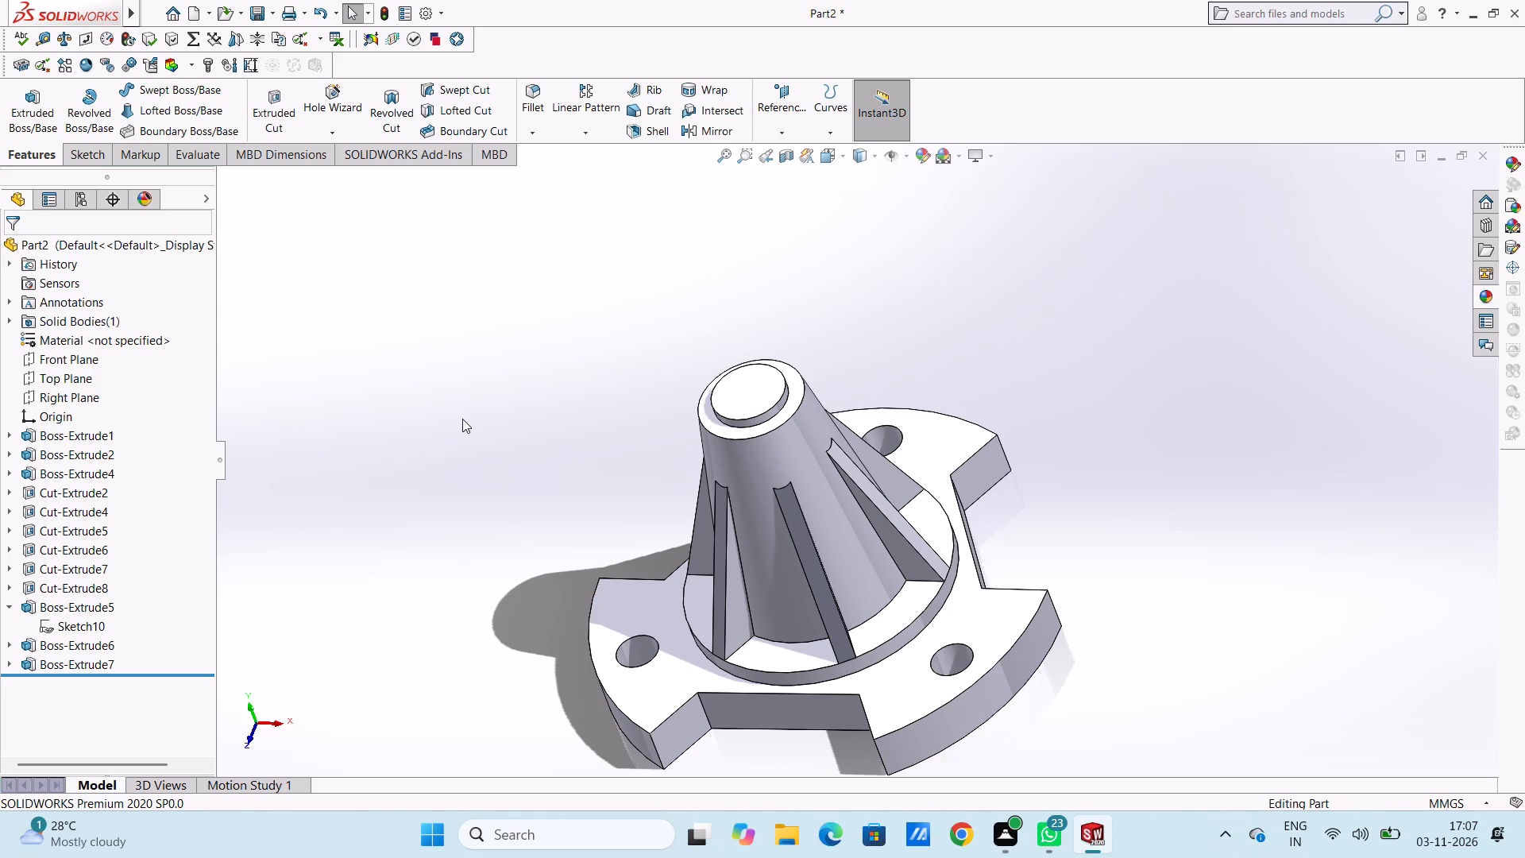
Sketch a circle of about 15 mm radius centred on the origin on the top face of the 21 mm neck.
middle_drag(546, 457, 580, 387)
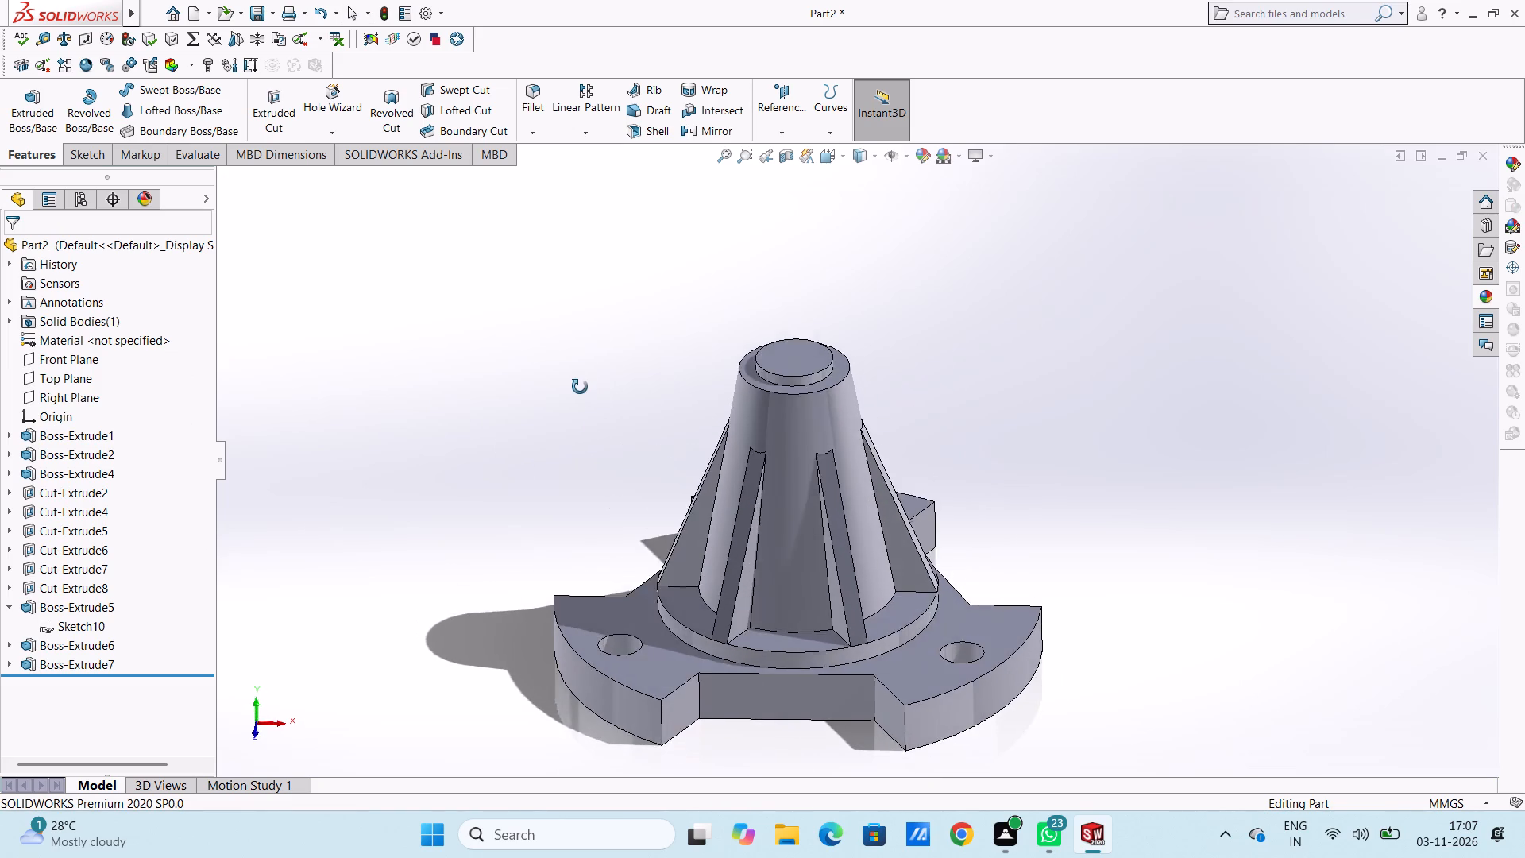
middle_drag(580, 387, 574, 365)
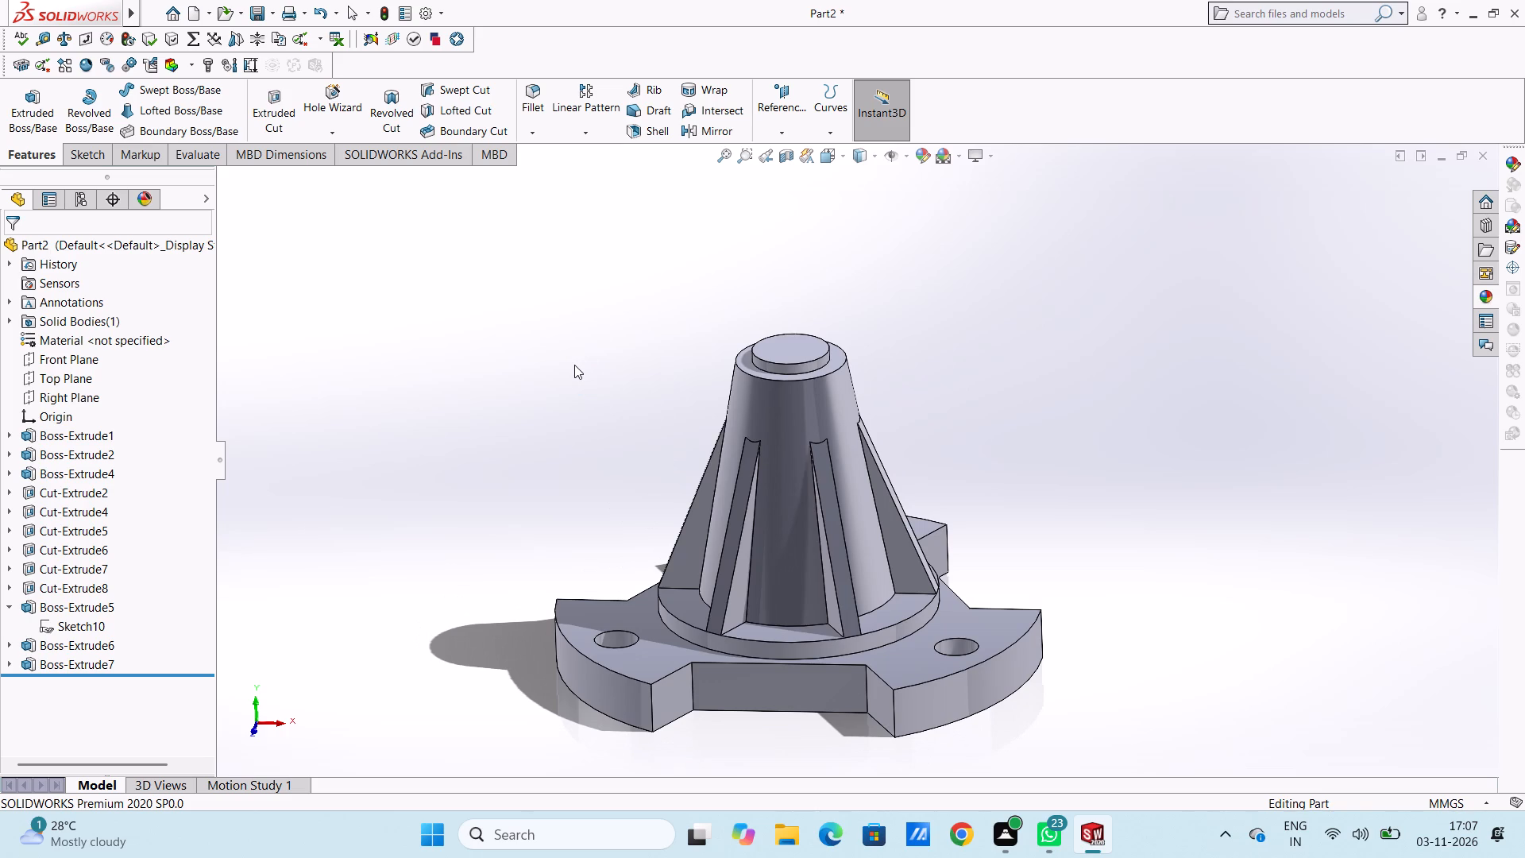
key(ctrl+5)
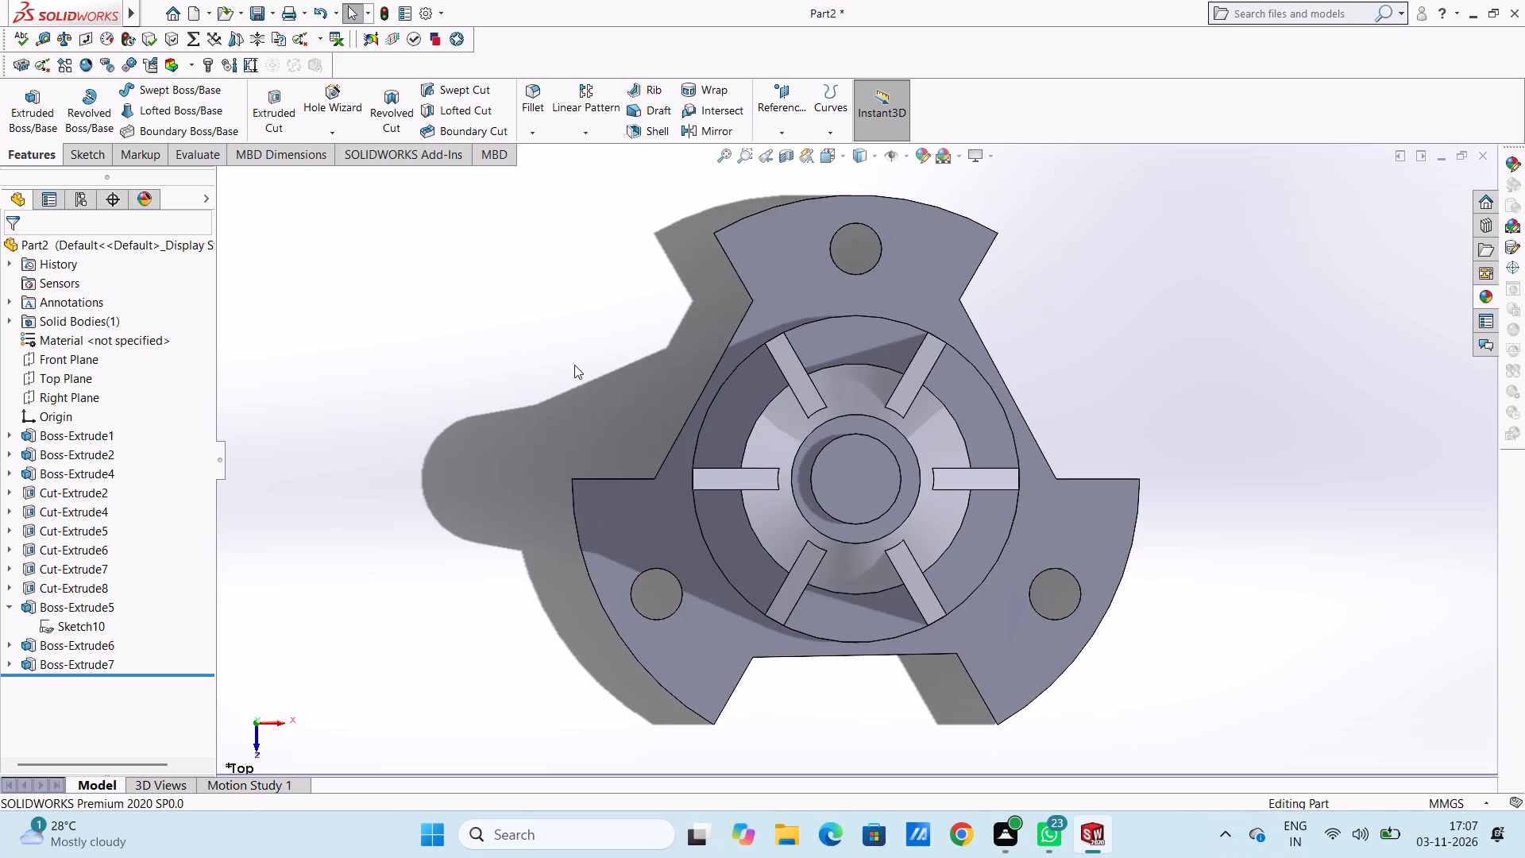
scroll(852, 473, up, 3)
scroll(872, 479, down, 3)
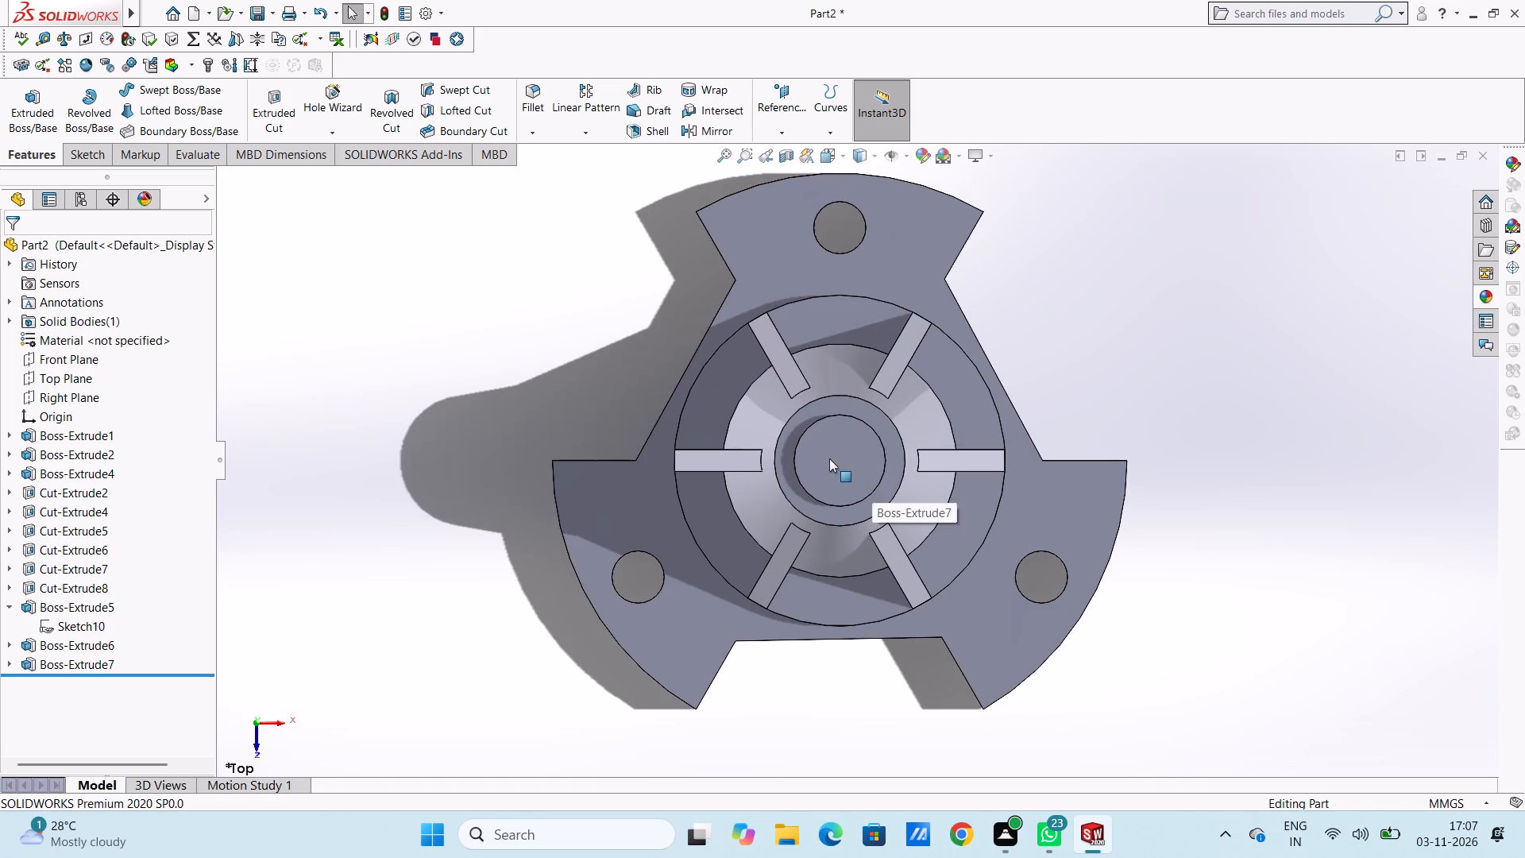
click(829, 458)
click(896, 416)
click(1110, 334)
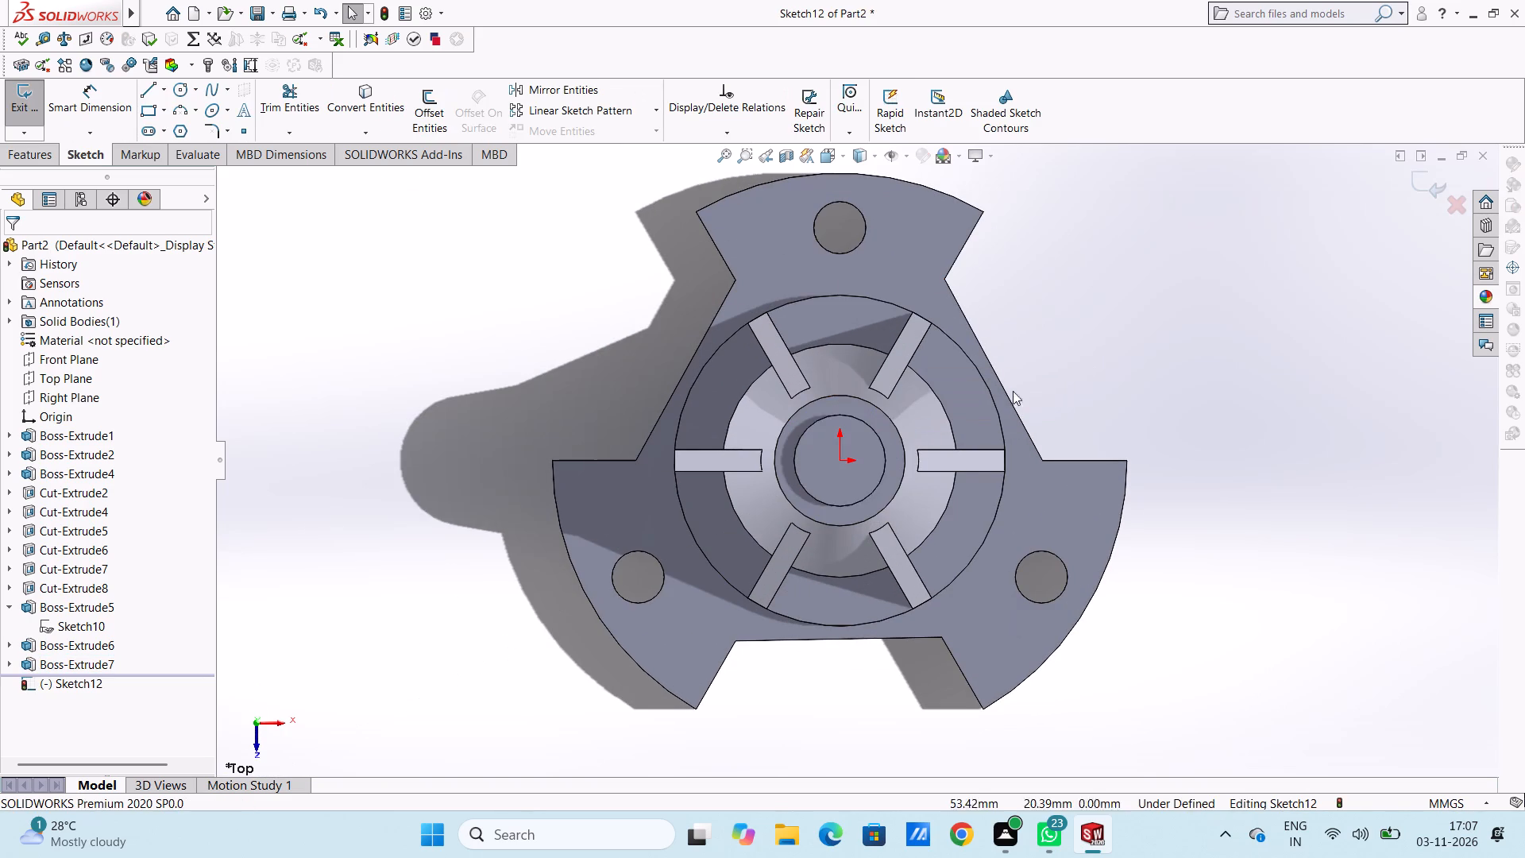
click(177, 84)
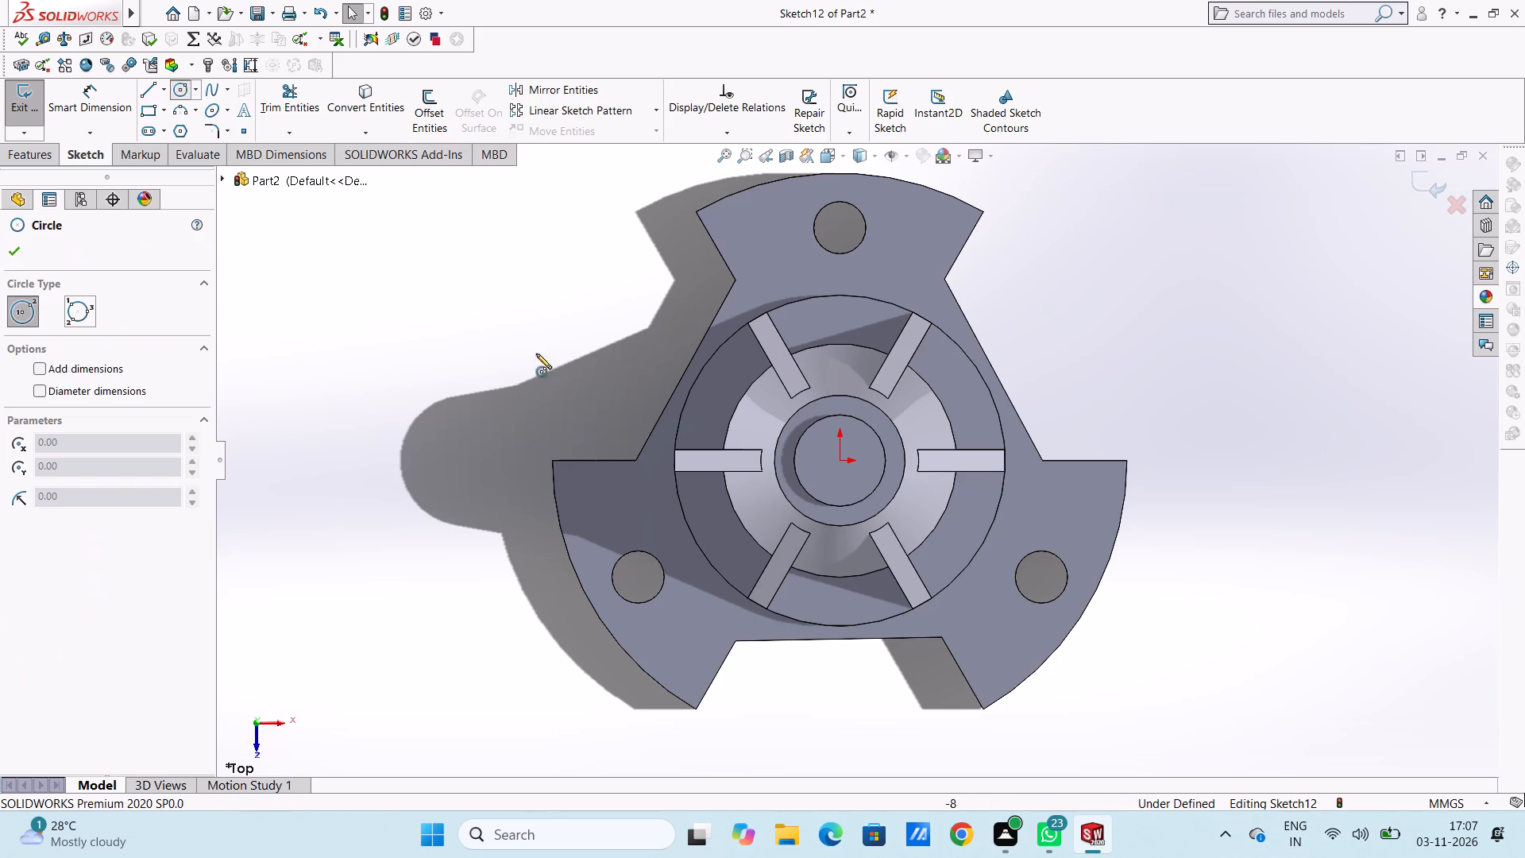
click(841, 460)
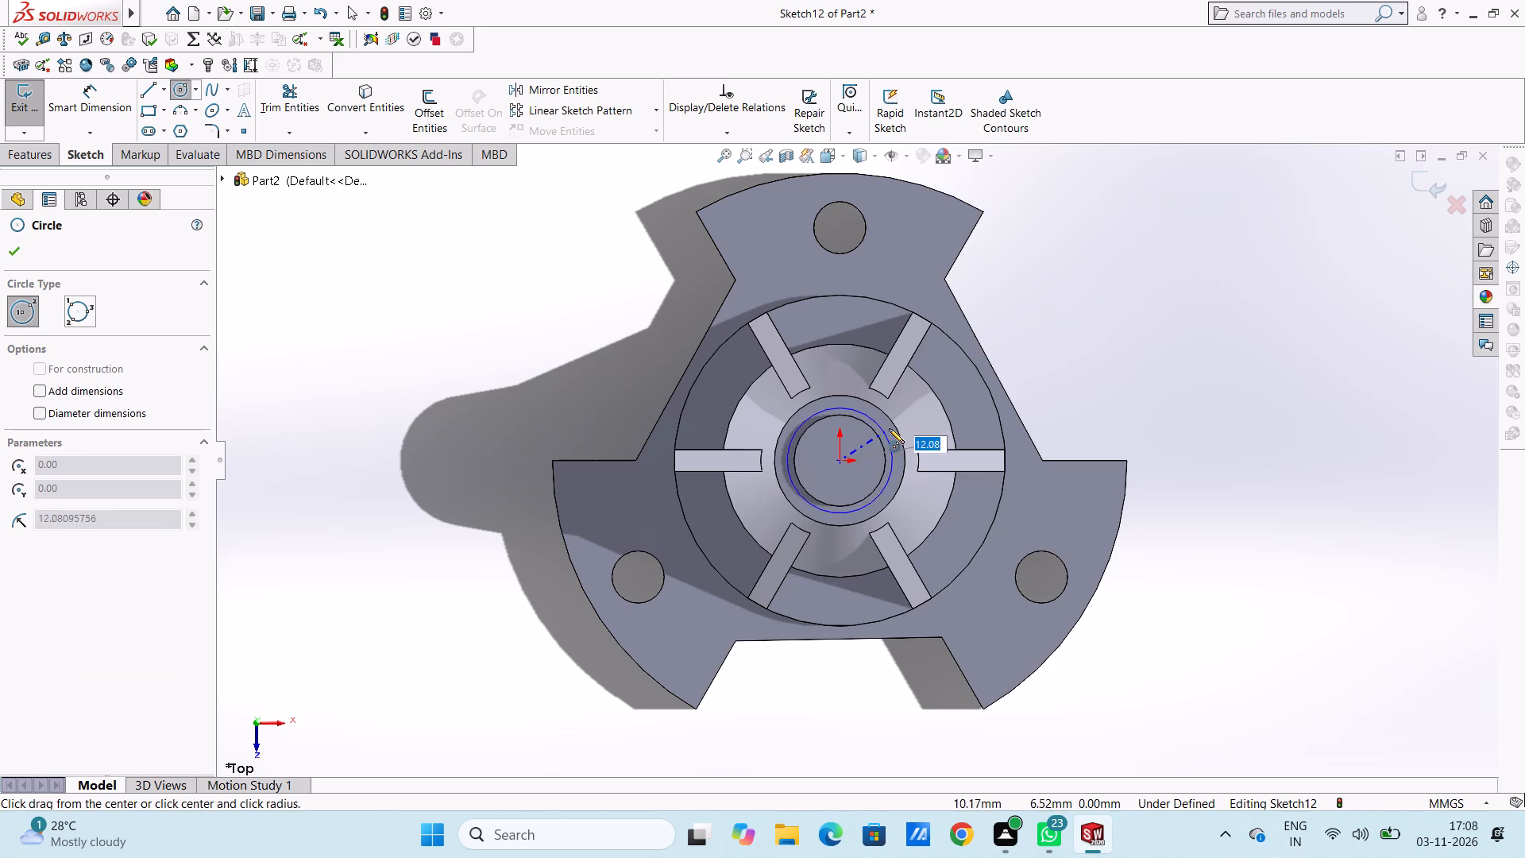
click(894, 426)
right_click(1089, 275)
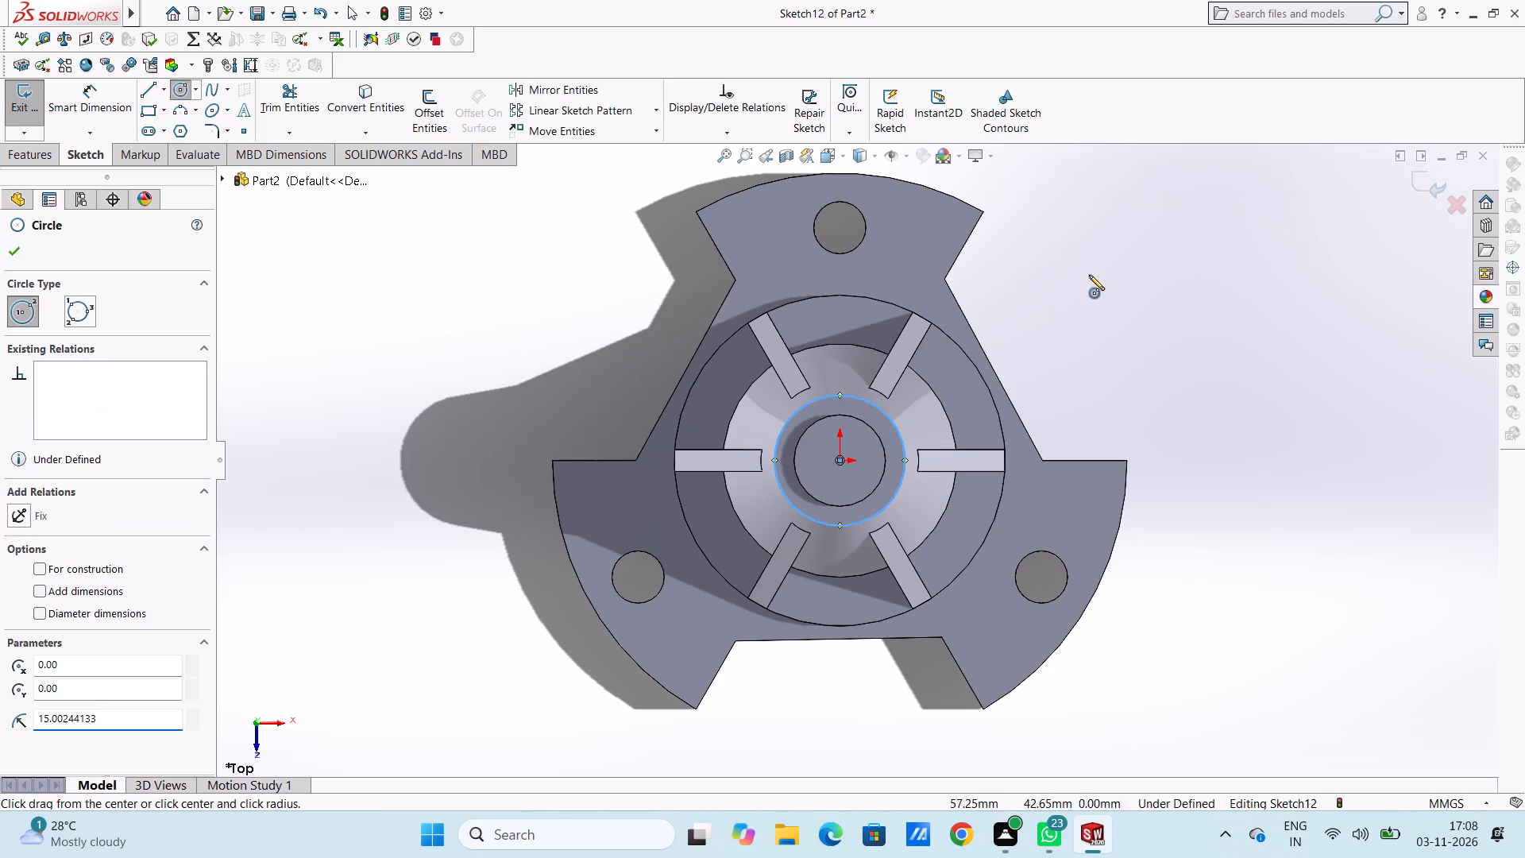
click(1096, 284)
click(1089, 292)
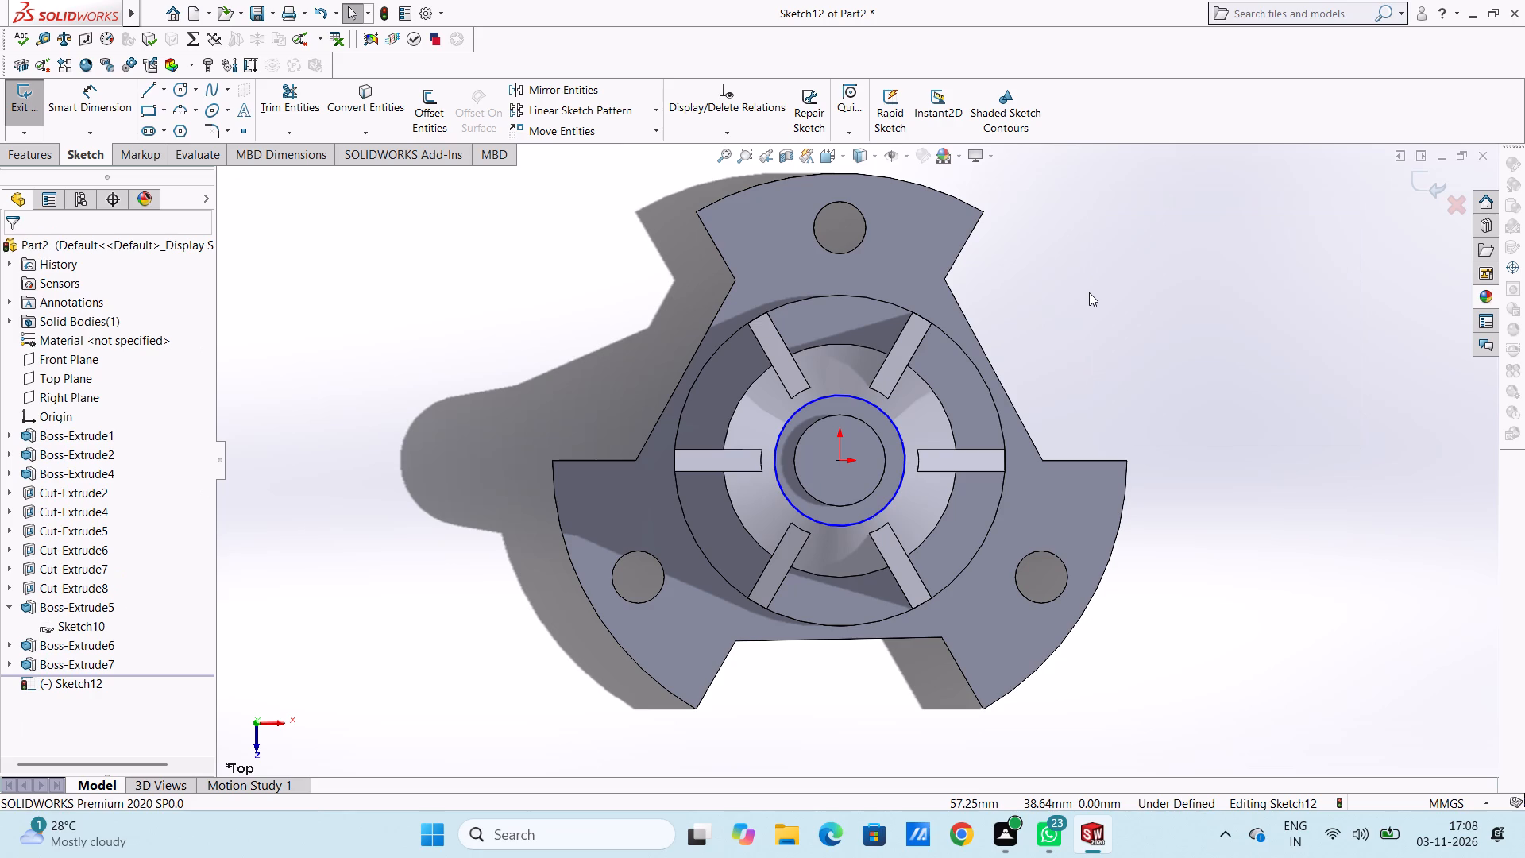
Dimension the new circle's diameter at 30 mm.
scroll(983, 477, up, 1)
scroll(975, 549, down, 1)
scroll(926, 544, up, 1)
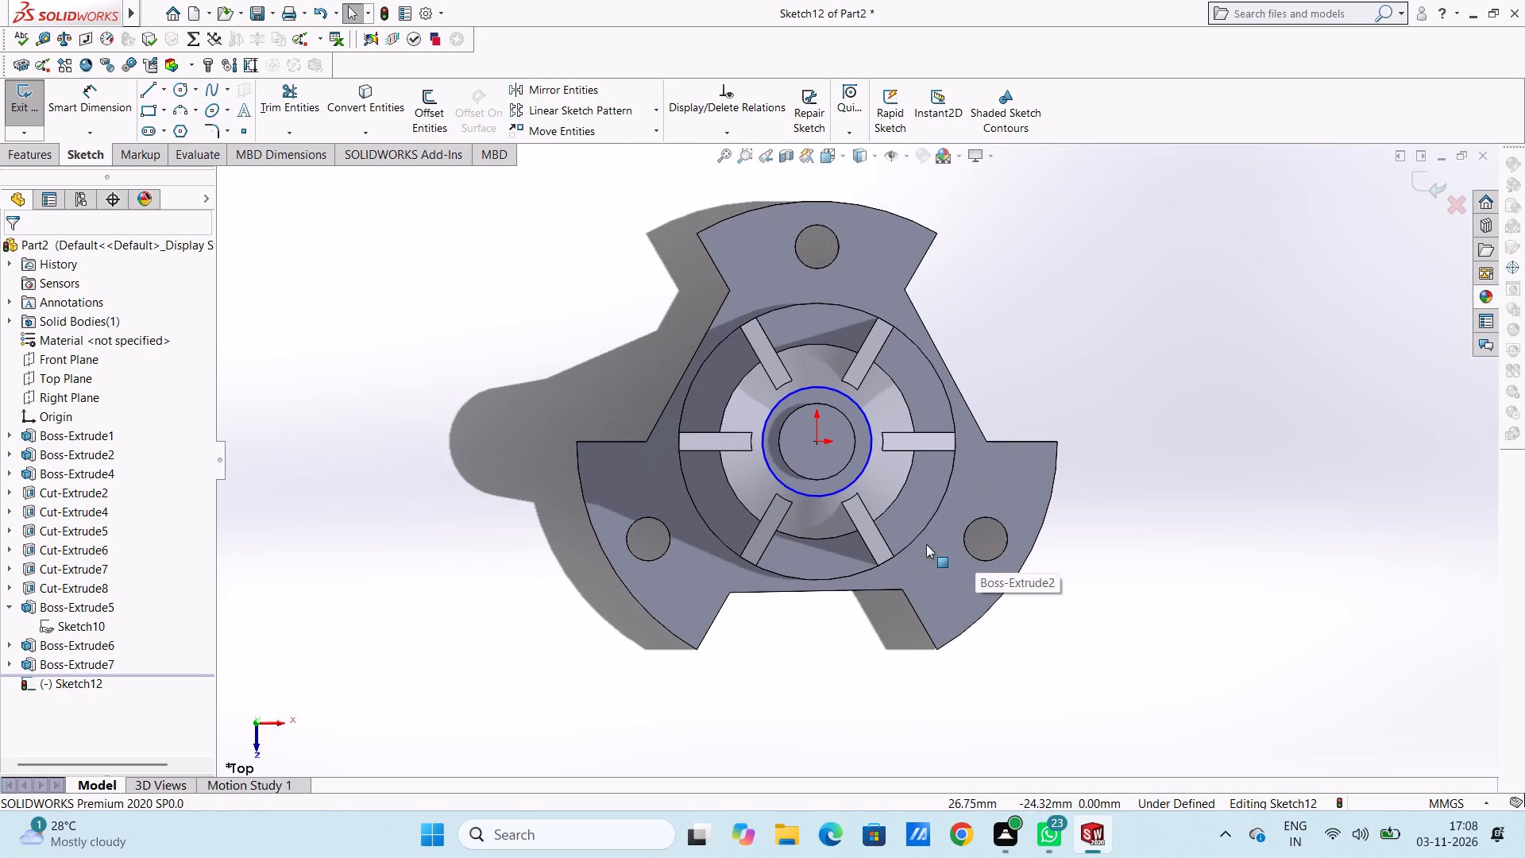
click(87, 99)
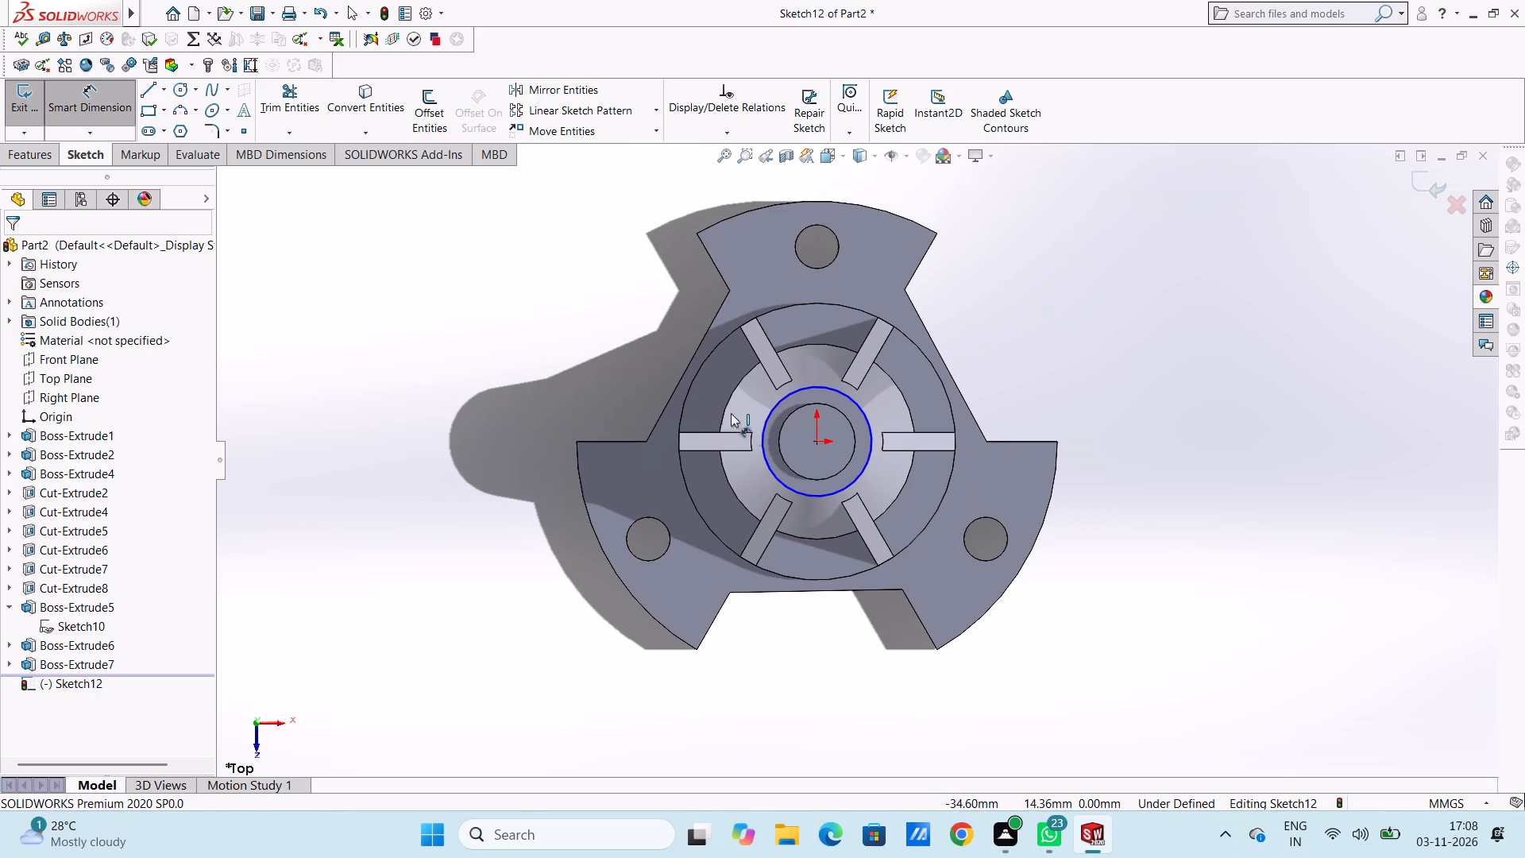
click(769, 415)
click(545, 338)
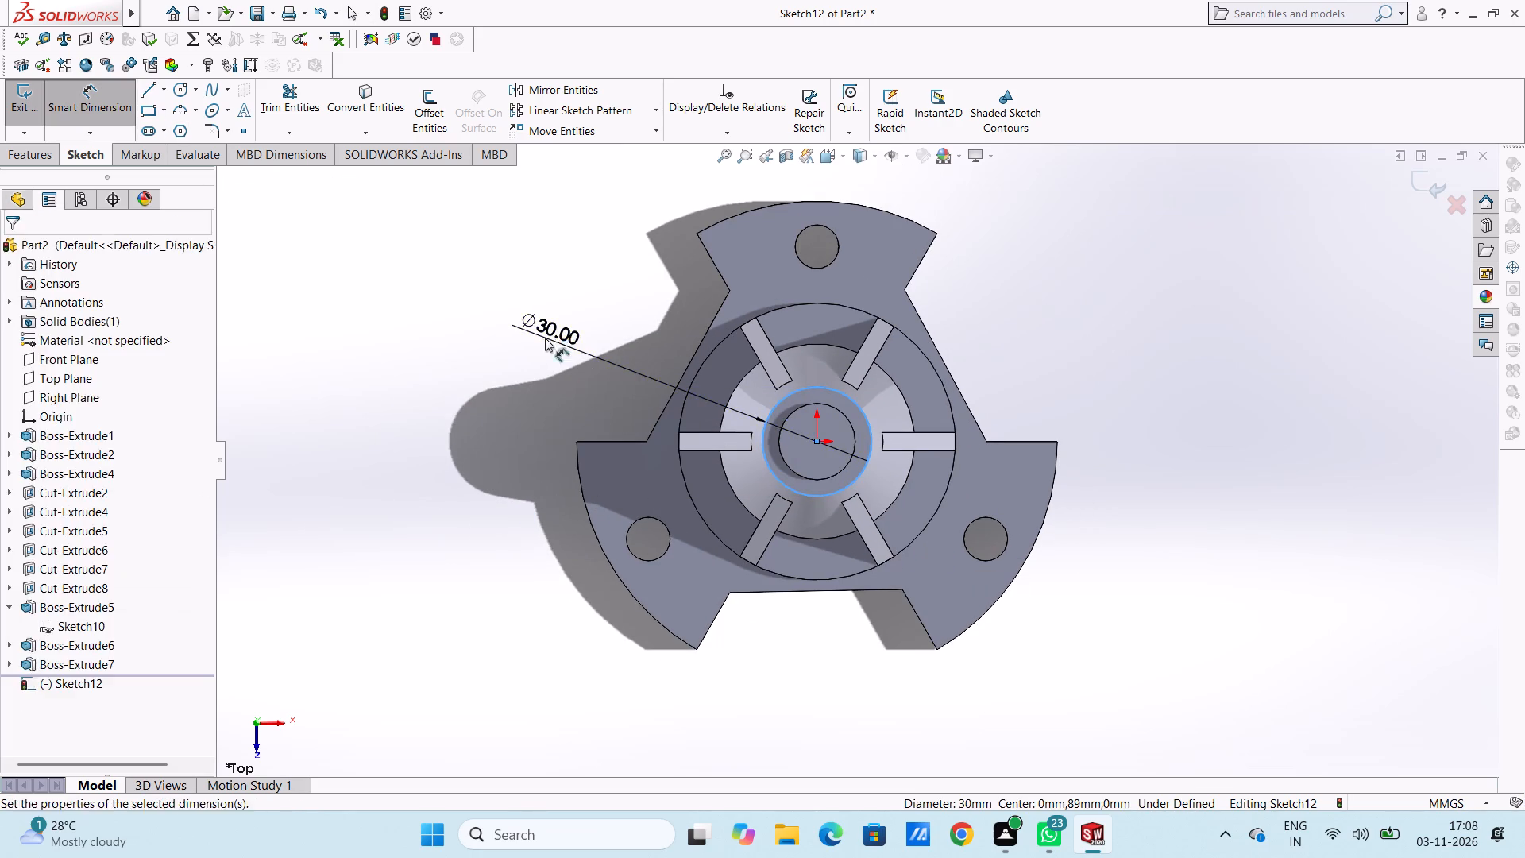
click(473, 317)
click(456, 343)
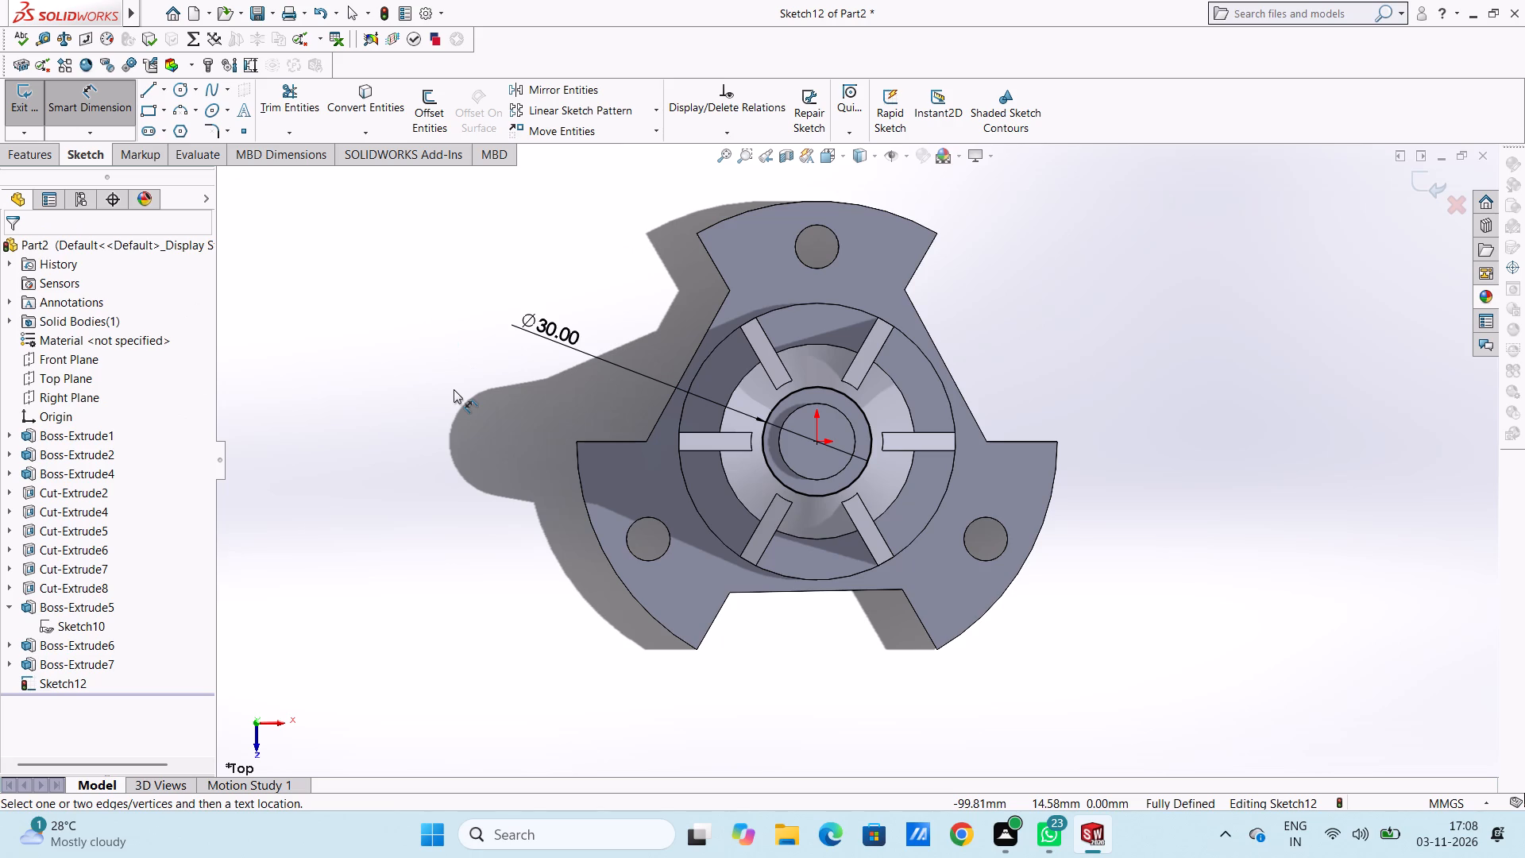
Extrude the 30 mm circle 20 mm upward from the neck's top face as a blind boss merged with the part.
middle_drag(542, 456, 549, 372)
scroll(906, 357, down, 2)
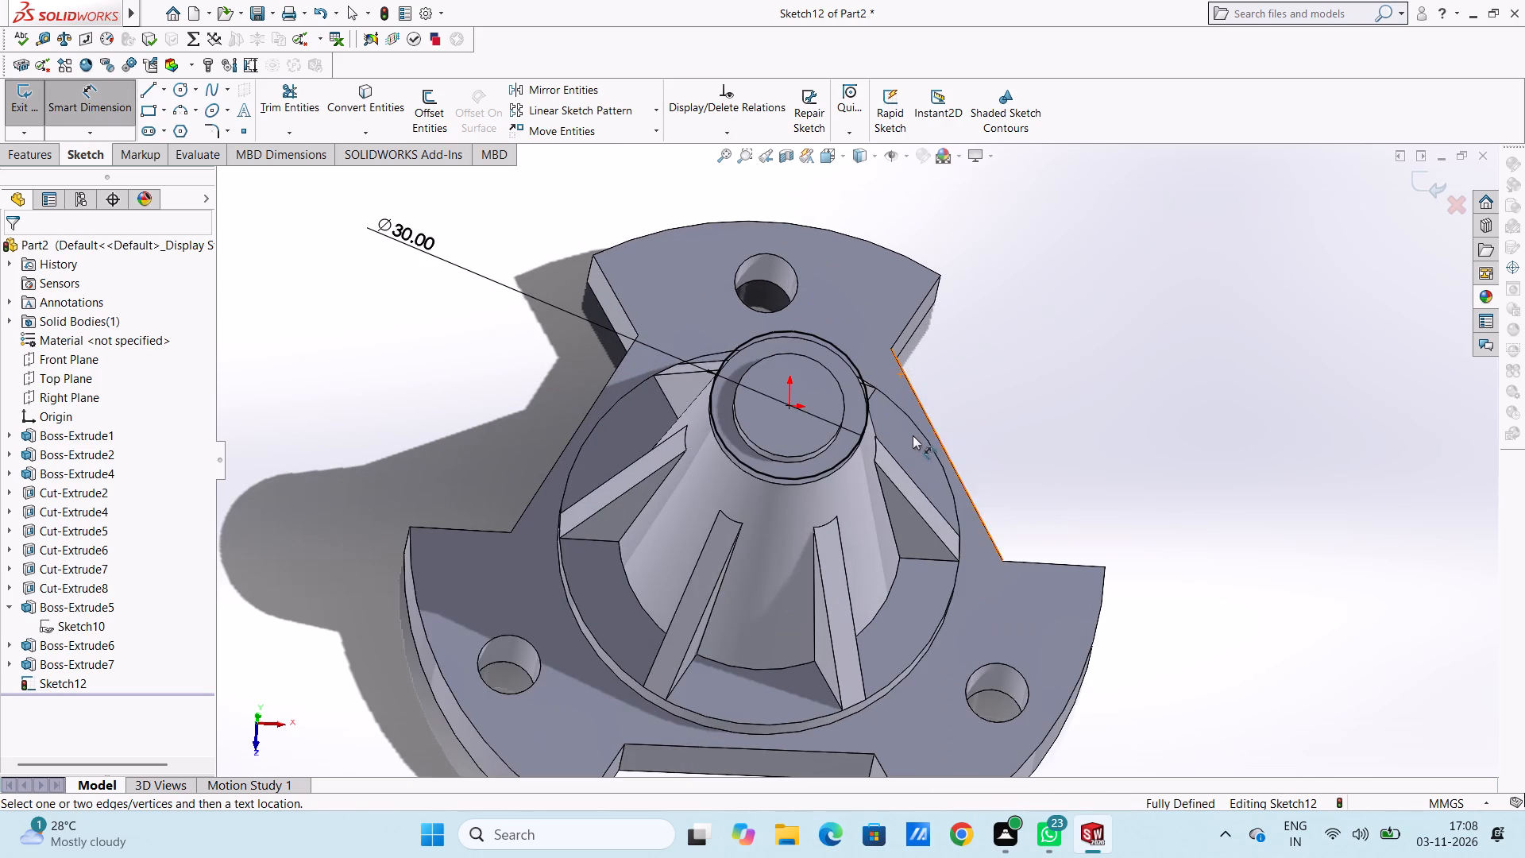
middle_drag(920, 456, 909, 345)
scroll(895, 361, up, 4)
scroll(866, 312, down, 1)
middle_drag(874, 346, 874, 326)
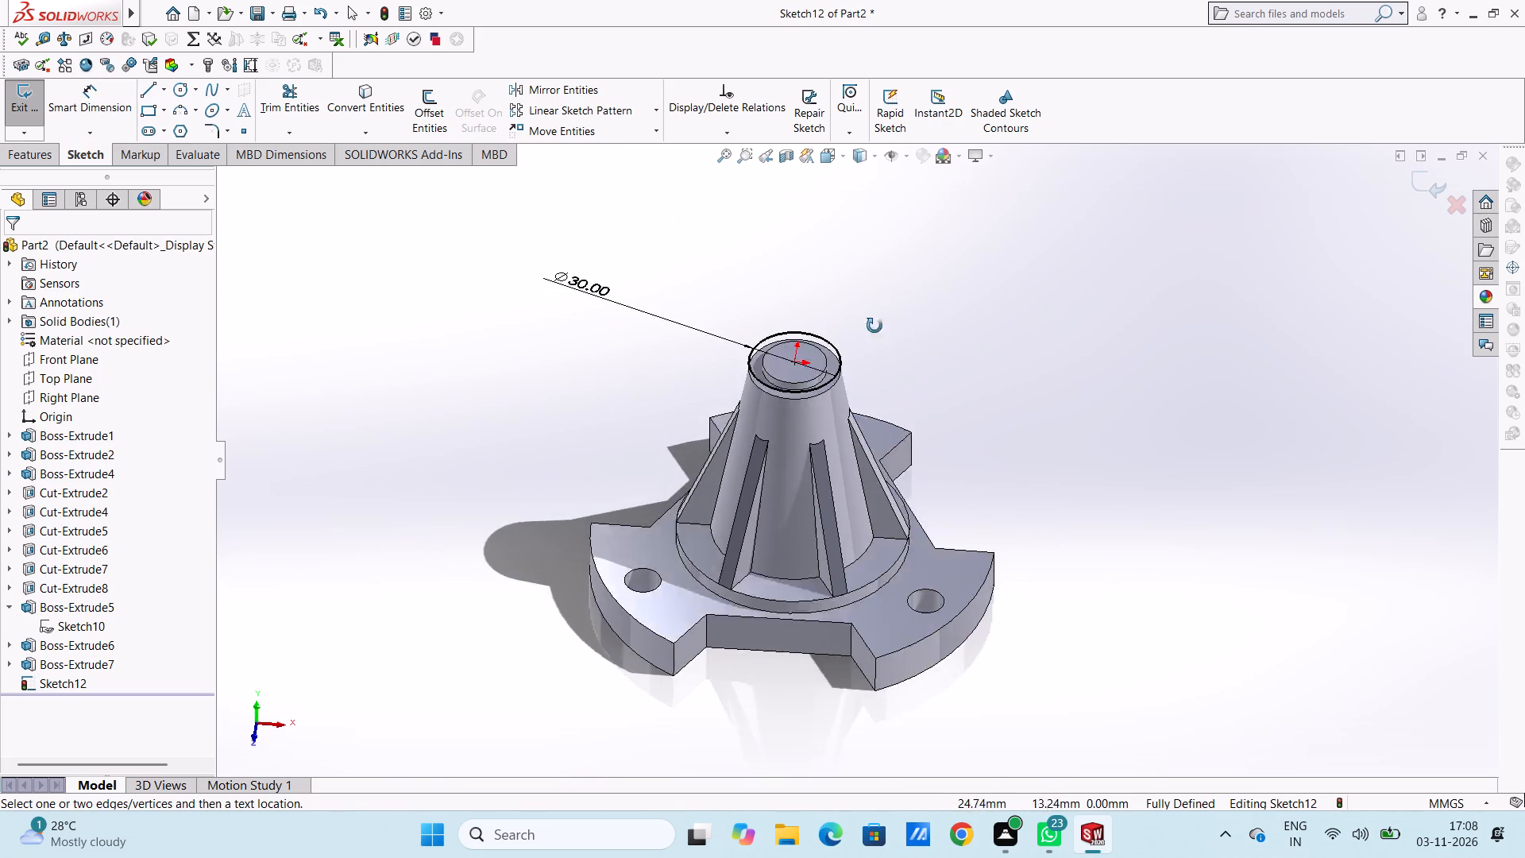
middle_drag(874, 326, 870, 287)
scroll(851, 299, down, 2)
middle_drag(921, 442, 917, 340)
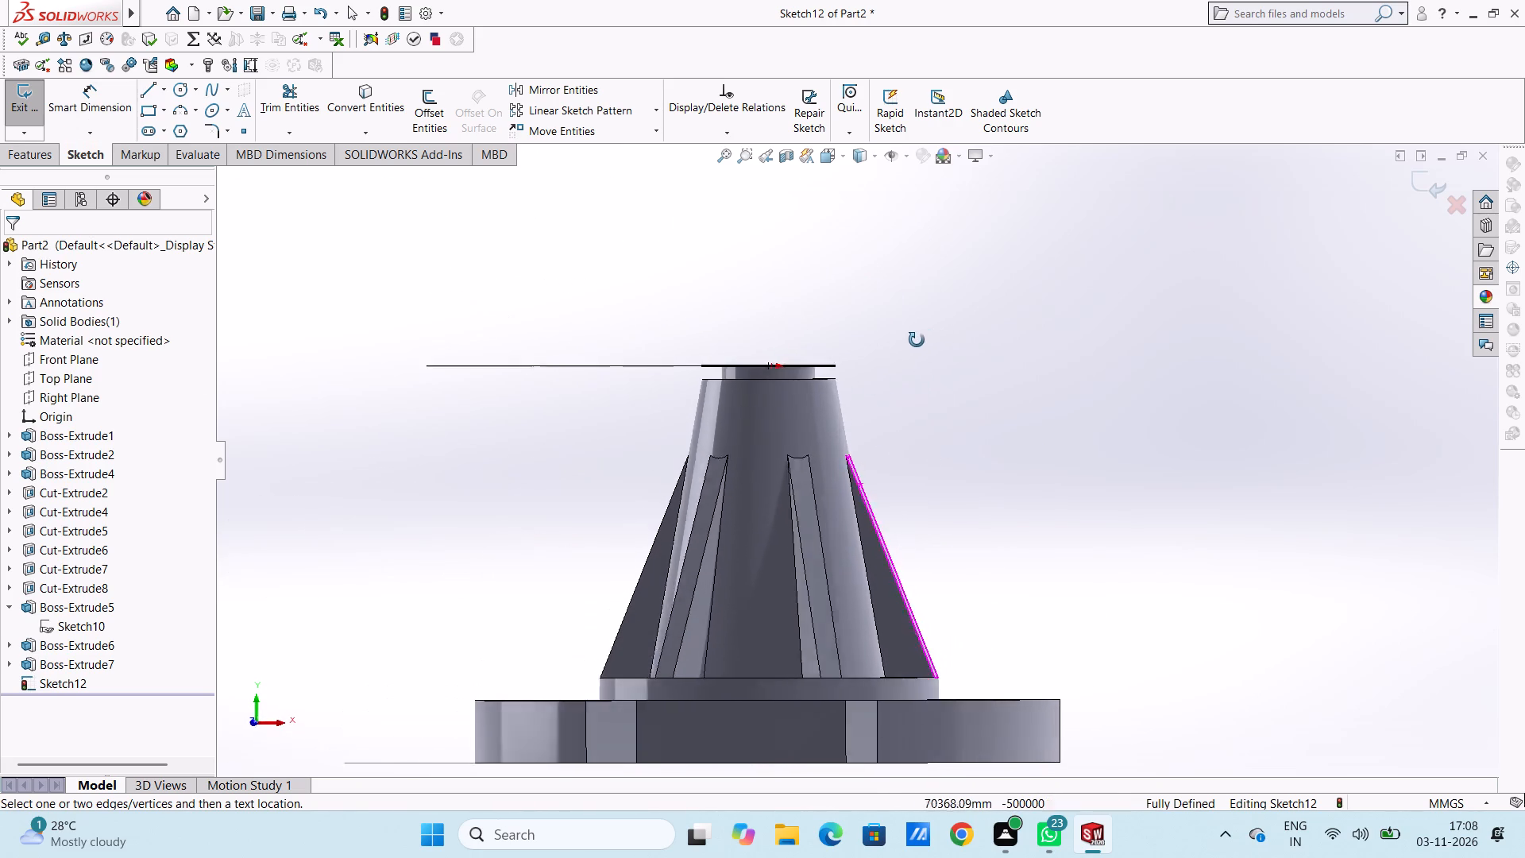
middle_drag(917, 340, 905, 355)
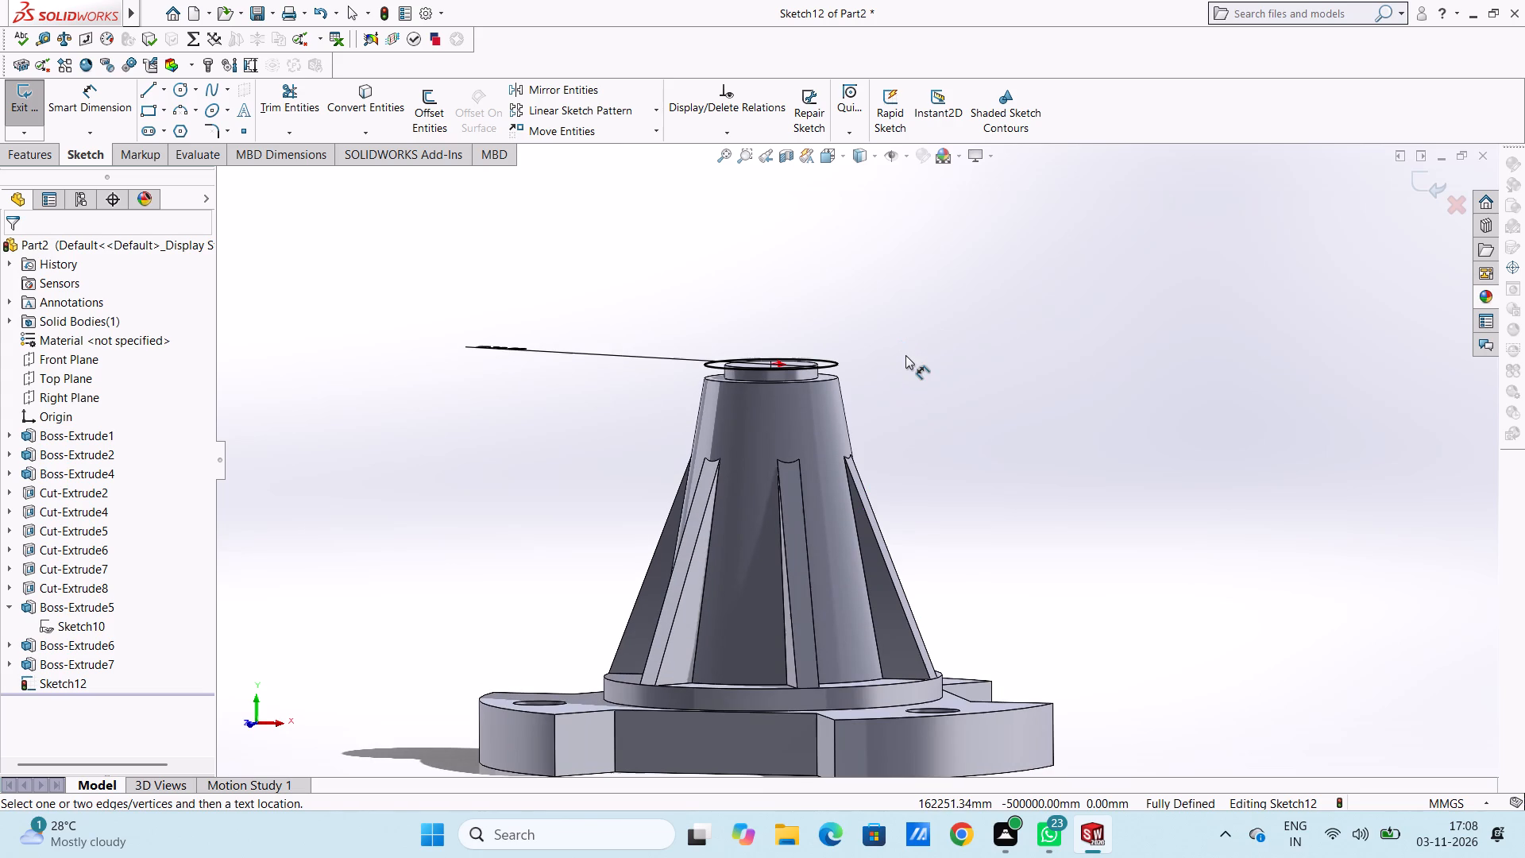
click(98, 116)
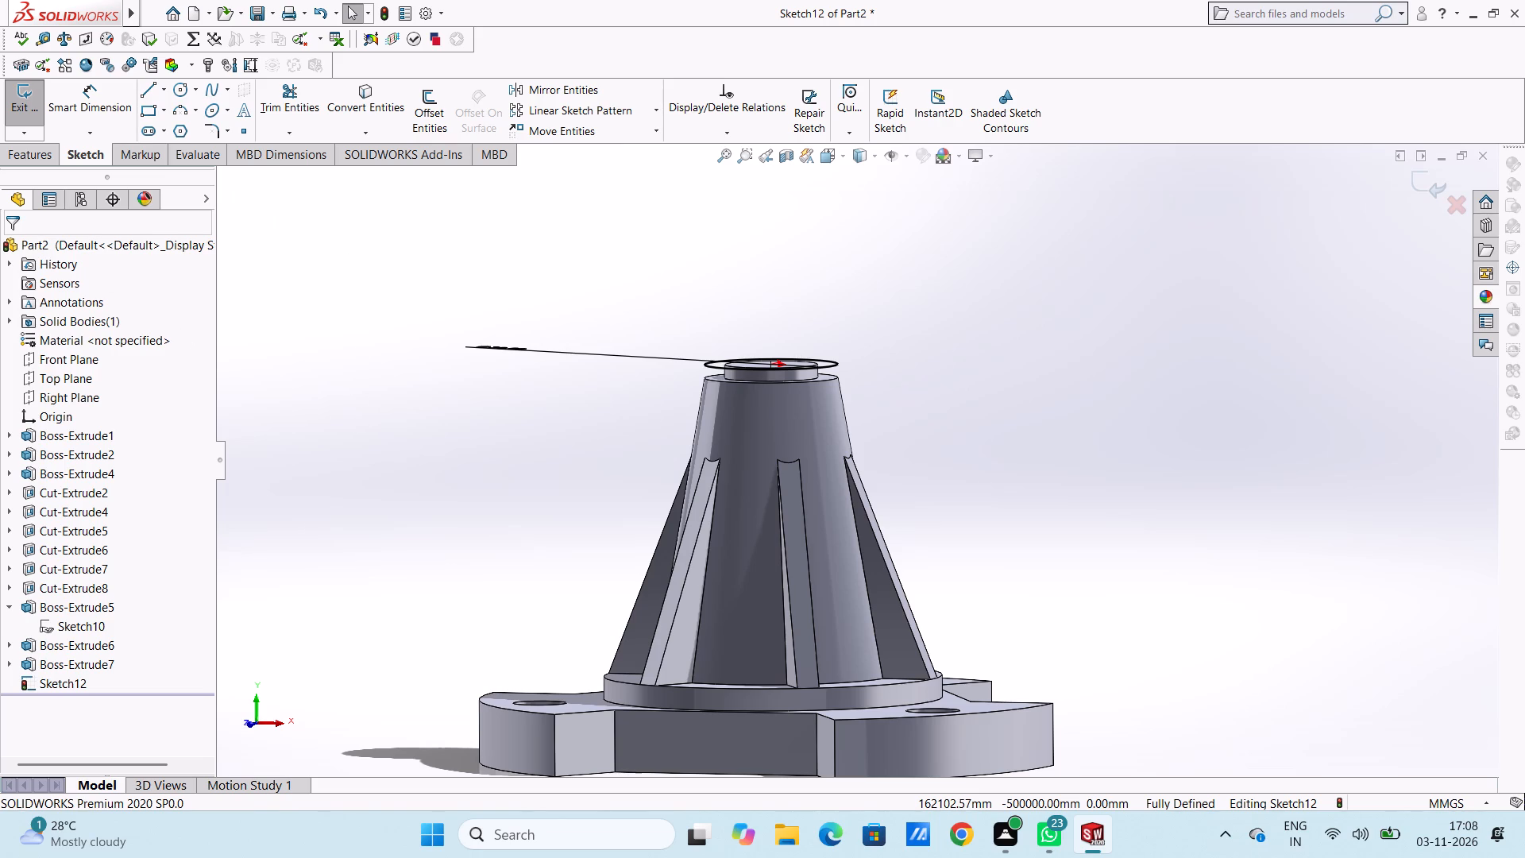
click(37, 153)
click(29, 91)
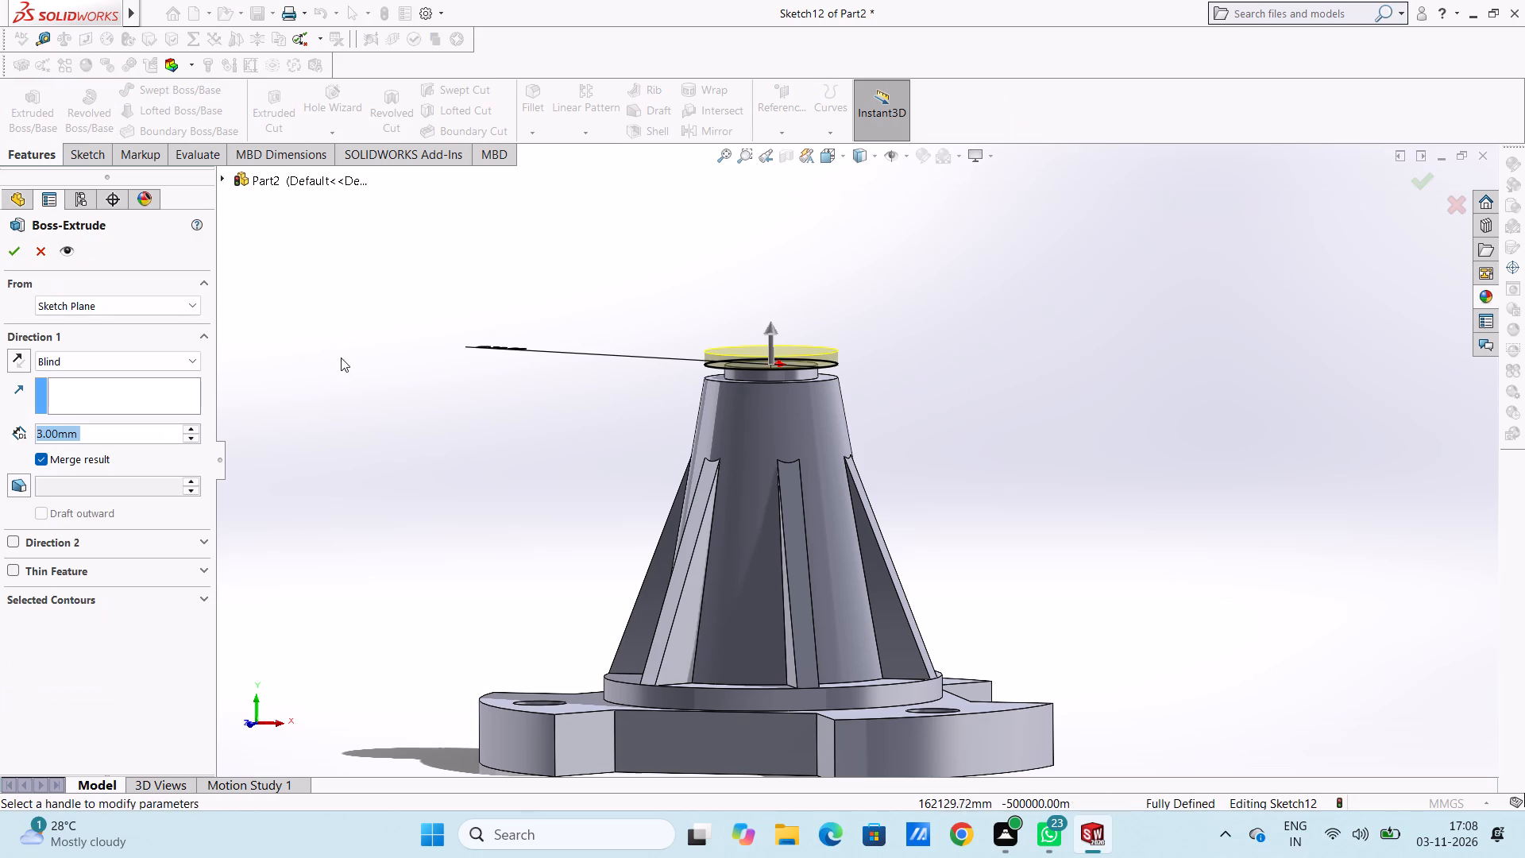
text(20)
key(Return)
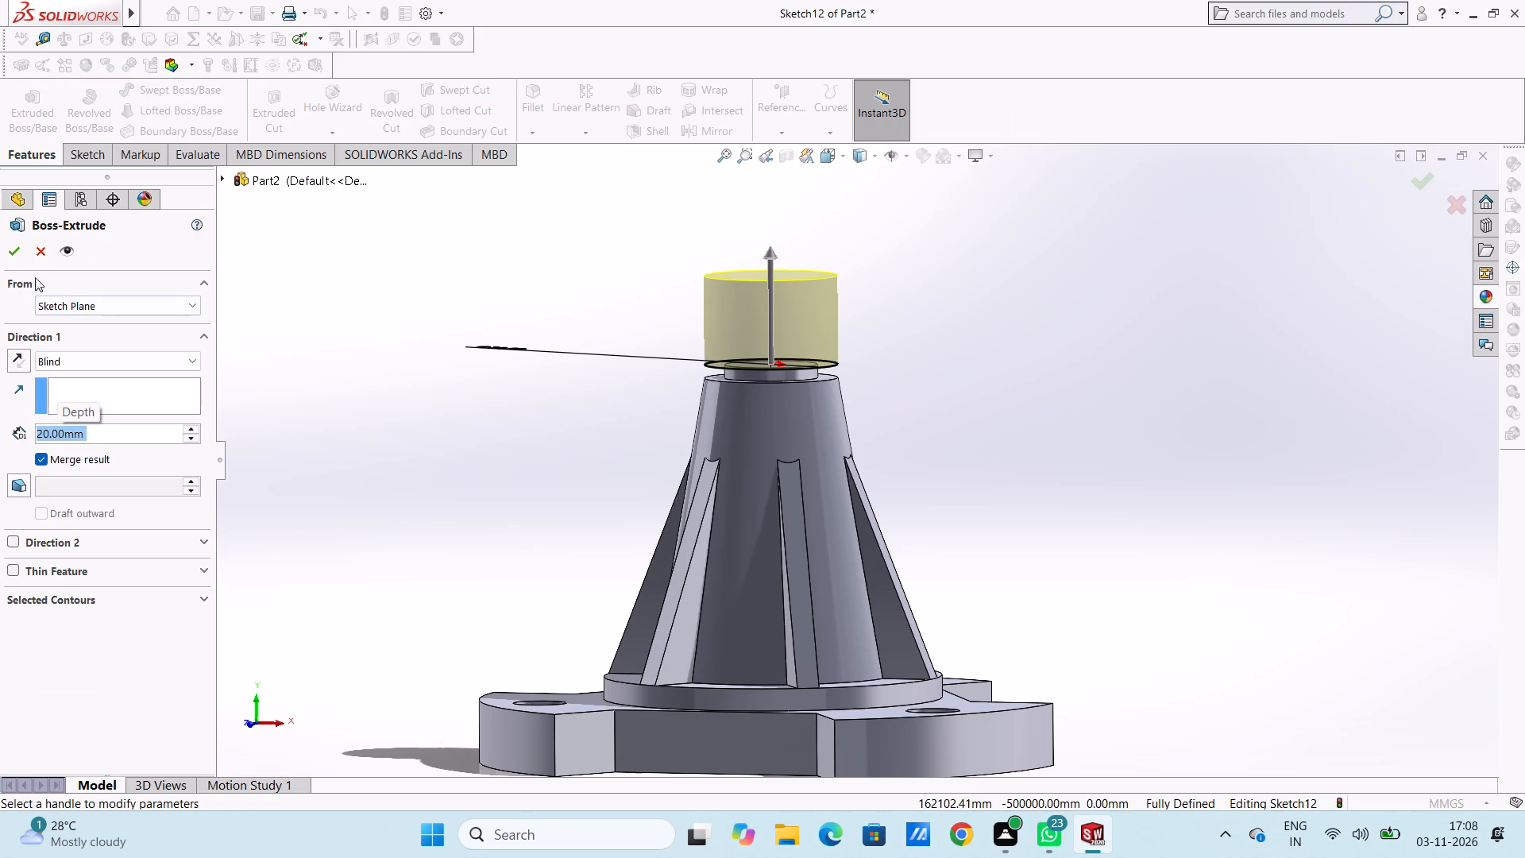
click(16, 257)
click(389, 431)
Chamfer the top circular edge of the 30 mm head with a 2 mm distance at 45 degrees.
middle_drag(457, 361, 435, 379)
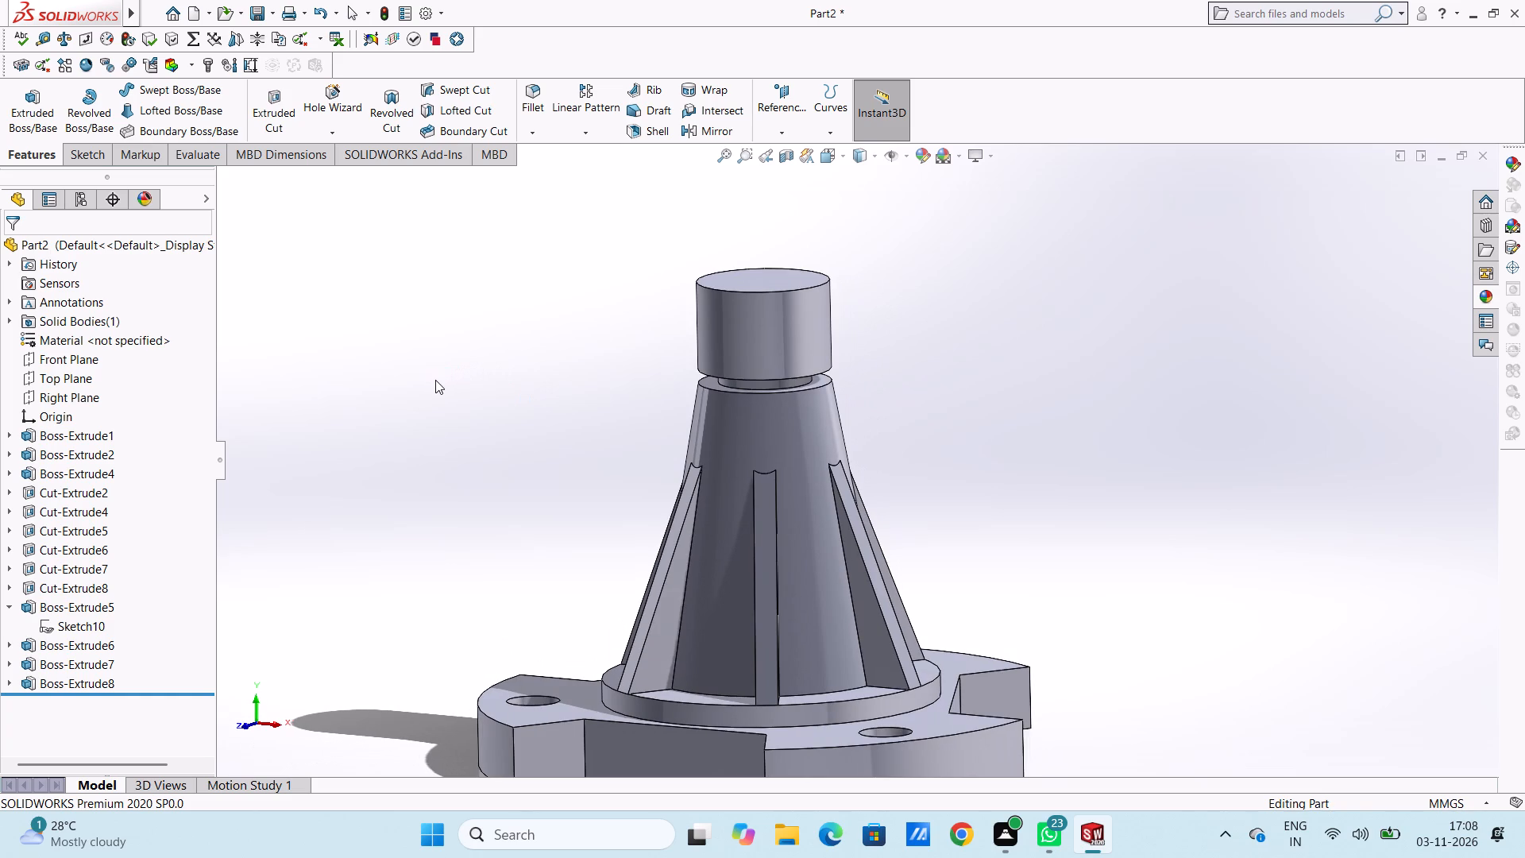
scroll(761, 288, up, 1)
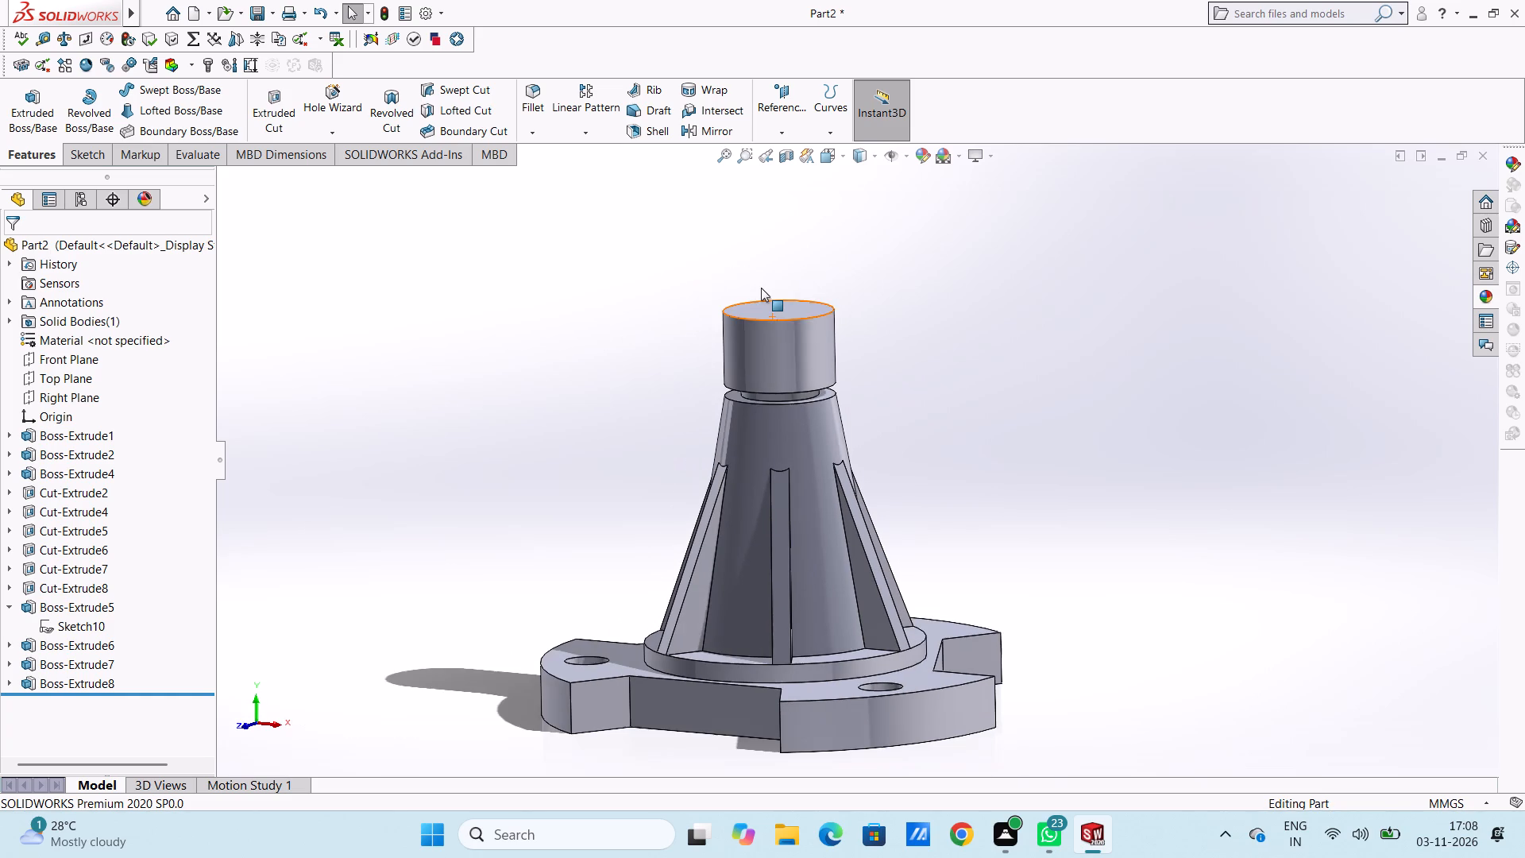
scroll(761, 288, down, 3)
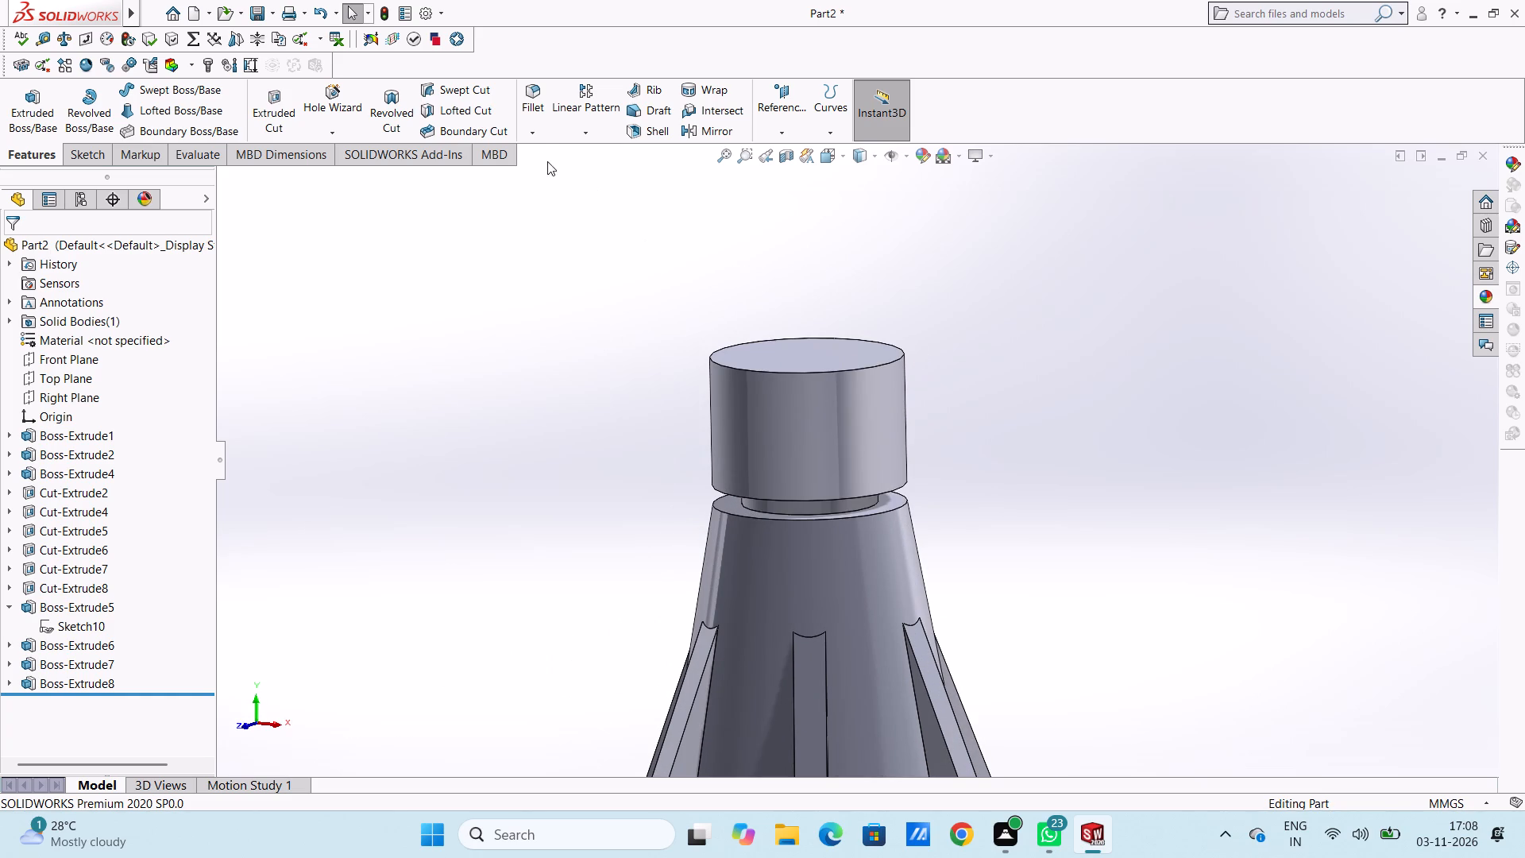
click(533, 136)
click(540, 170)
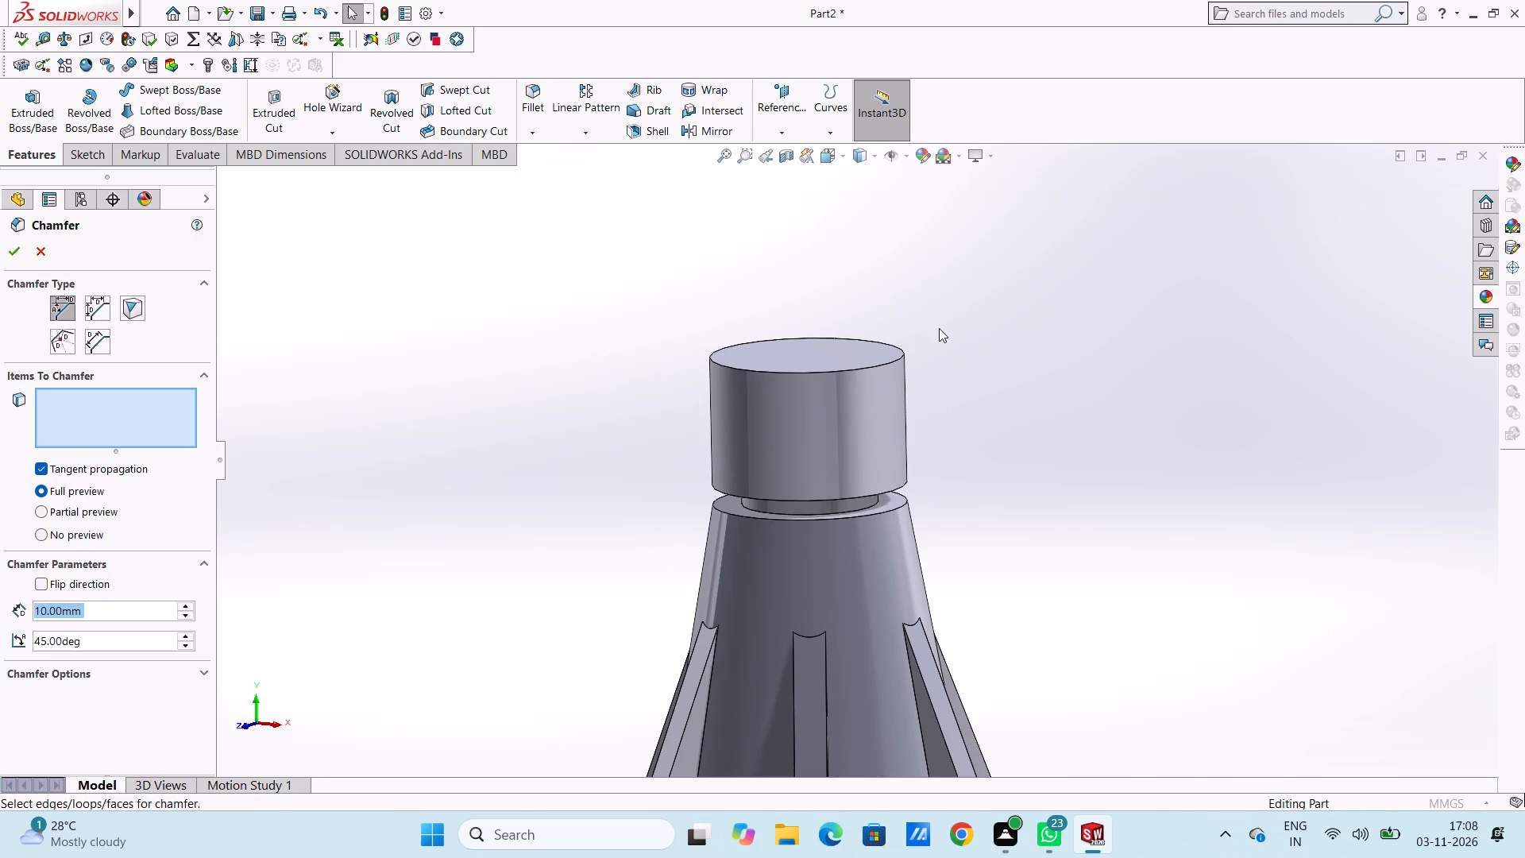
click(898, 357)
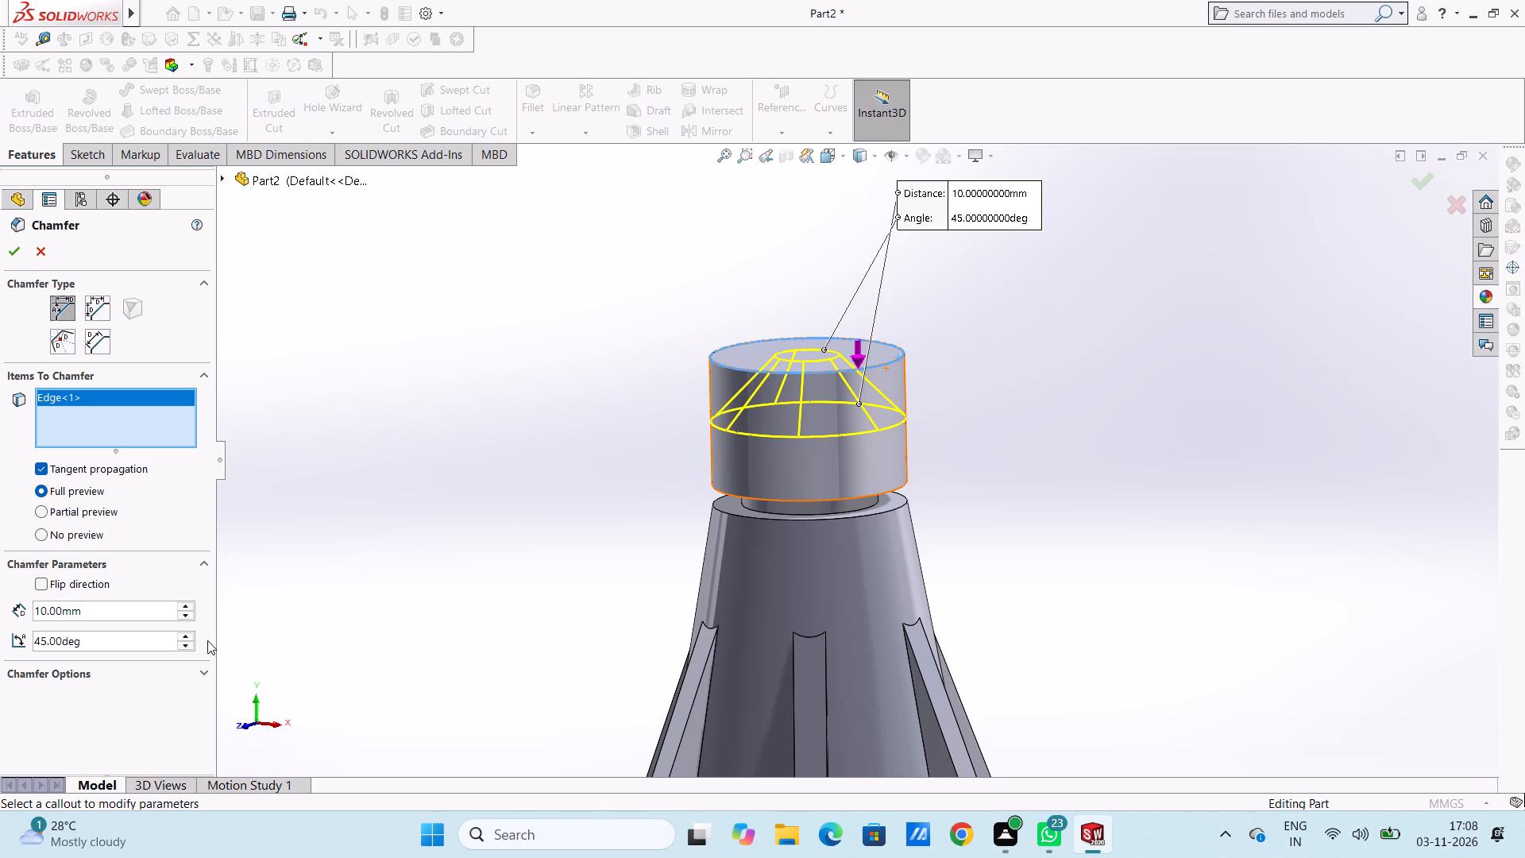
double_click(135, 607)
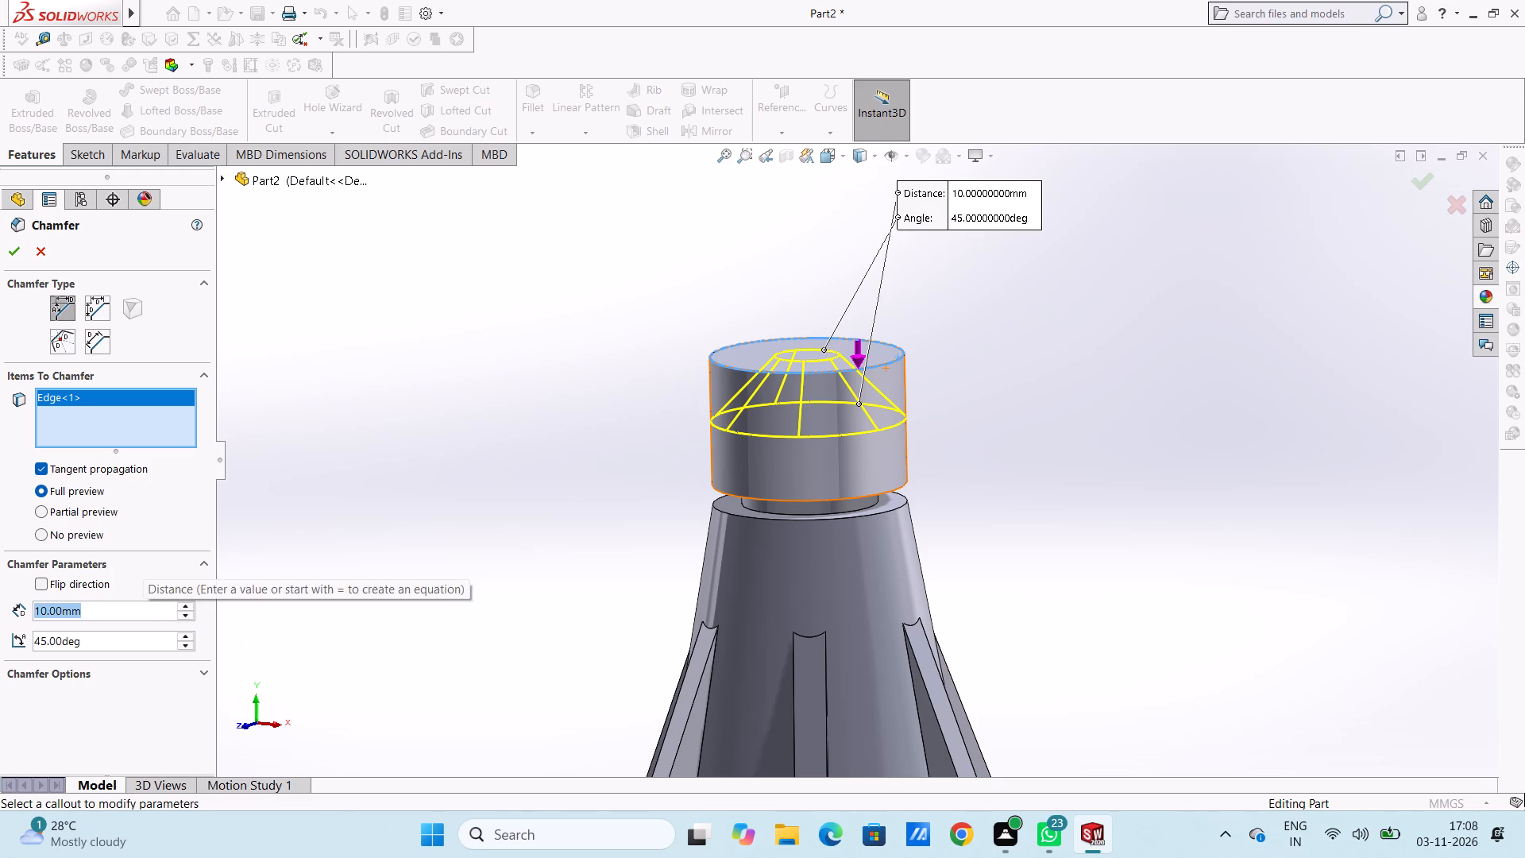
key(2)
key(Return)
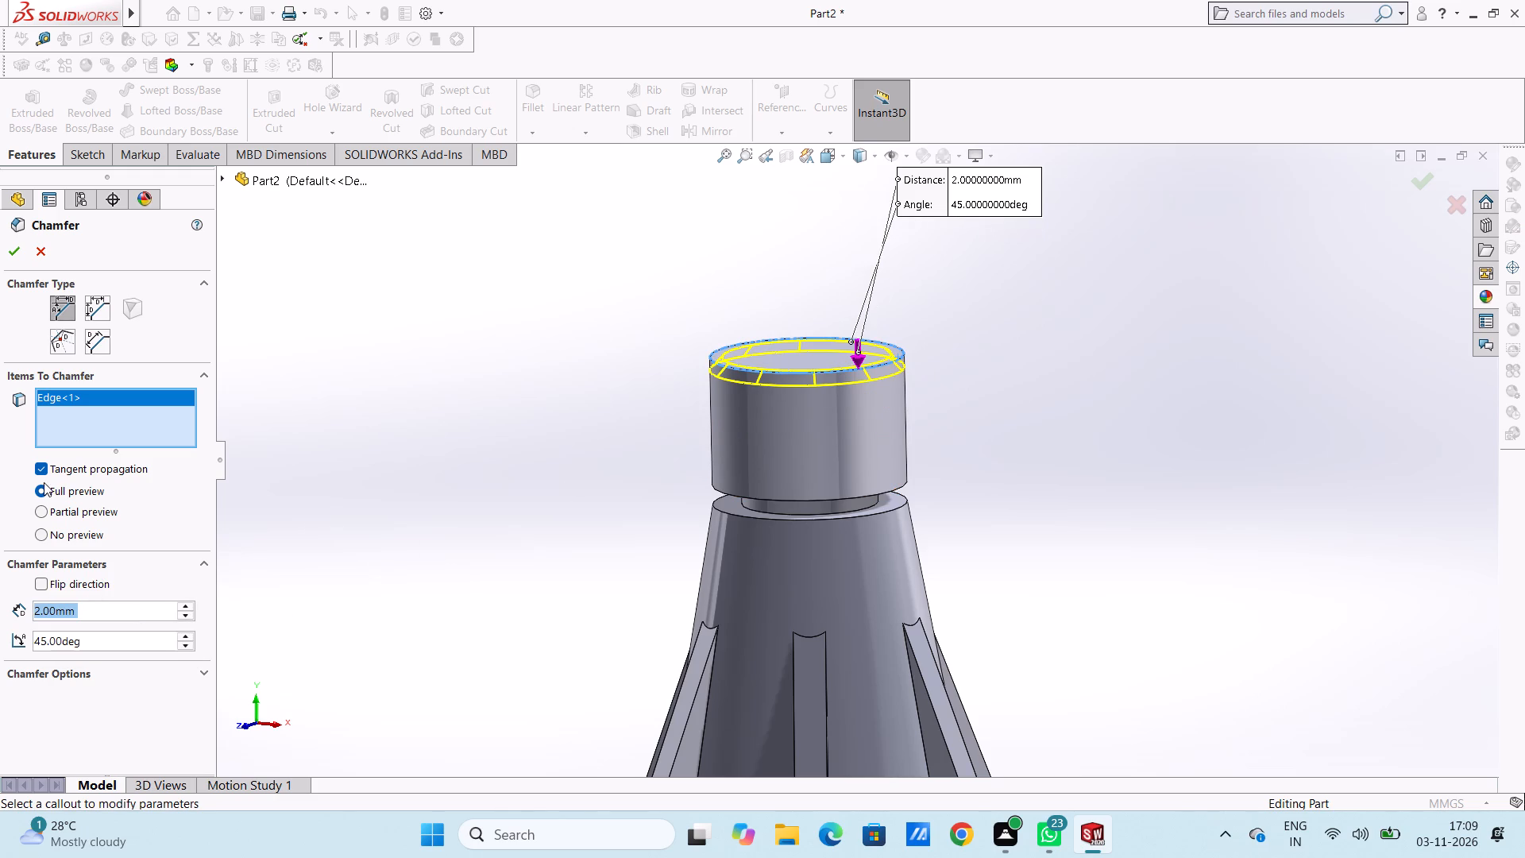
click(14, 254)
scroll(405, 407, up, 4)
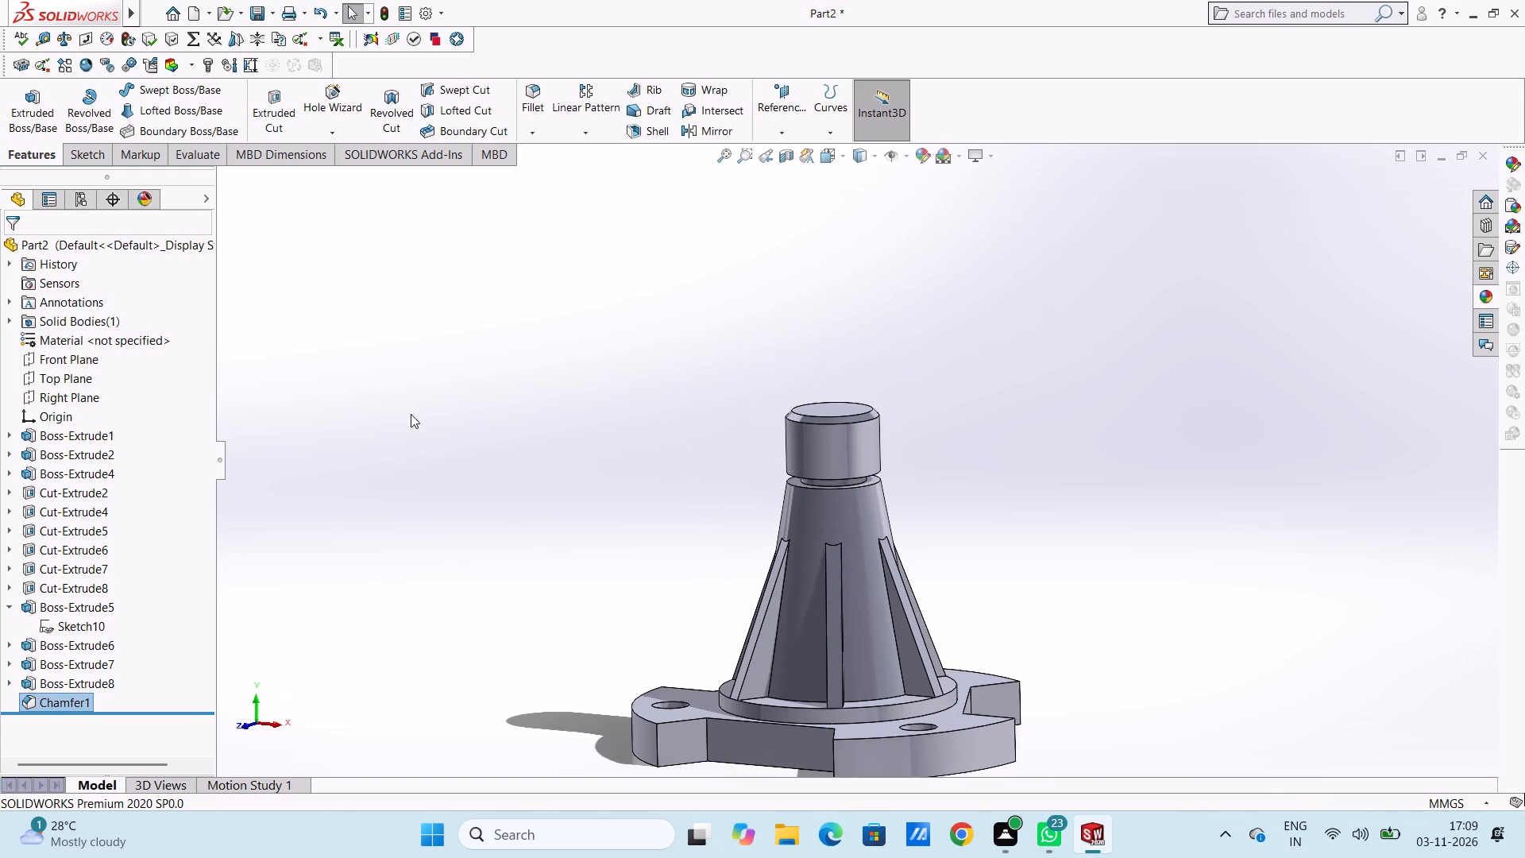
click(471, 470)
Sketch a circle of about 6.2 mm radius centred on the origin on the top face of the chamfered head.
middle_drag(547, 528, 548, 412)
middle_drag(548, 412, 590, 664)
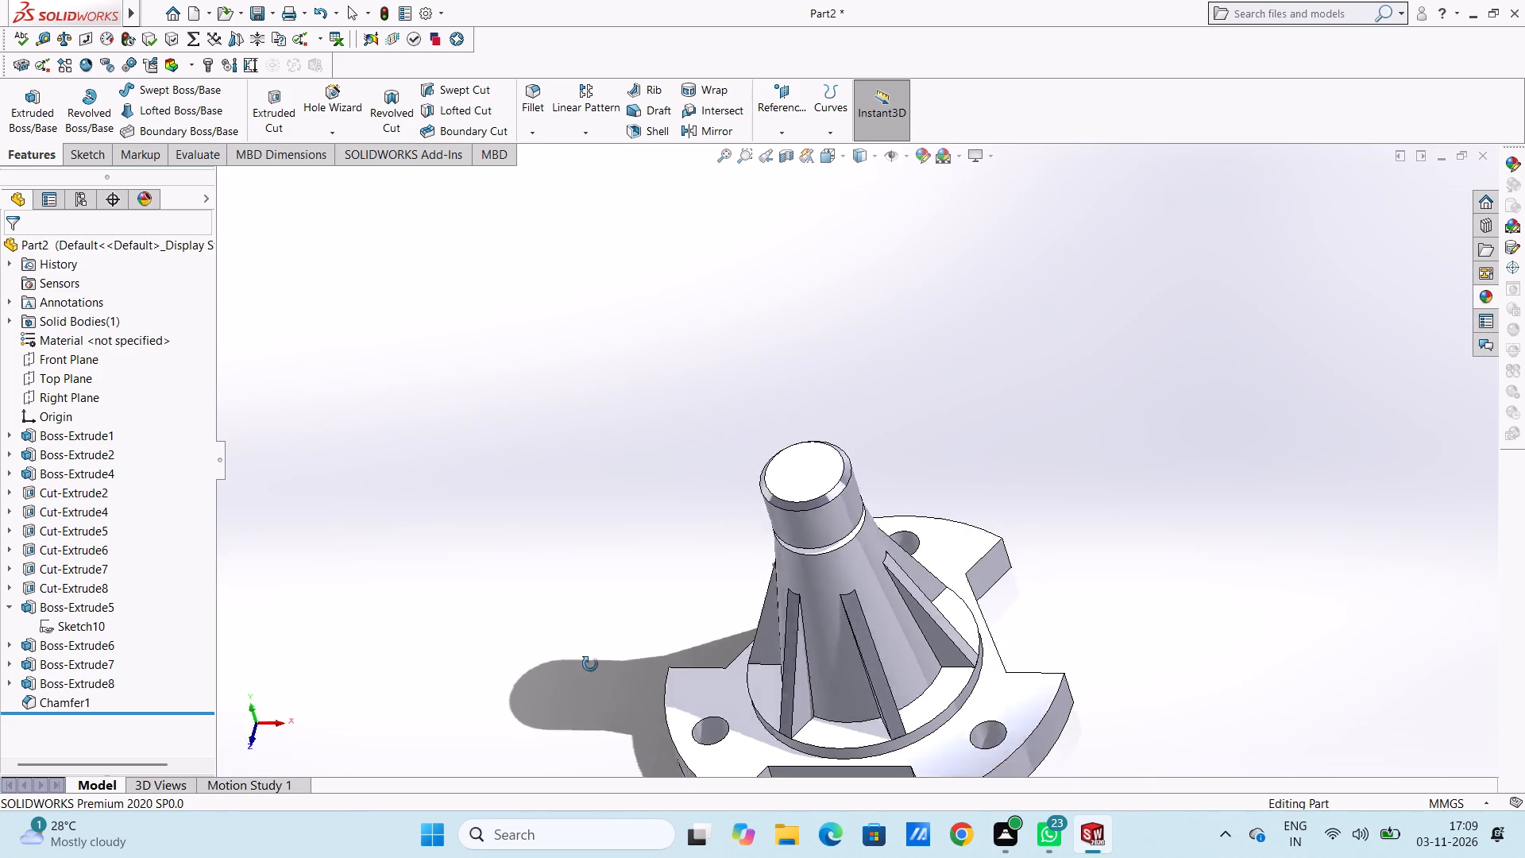
middle_drag(590, 664, 523, 452)
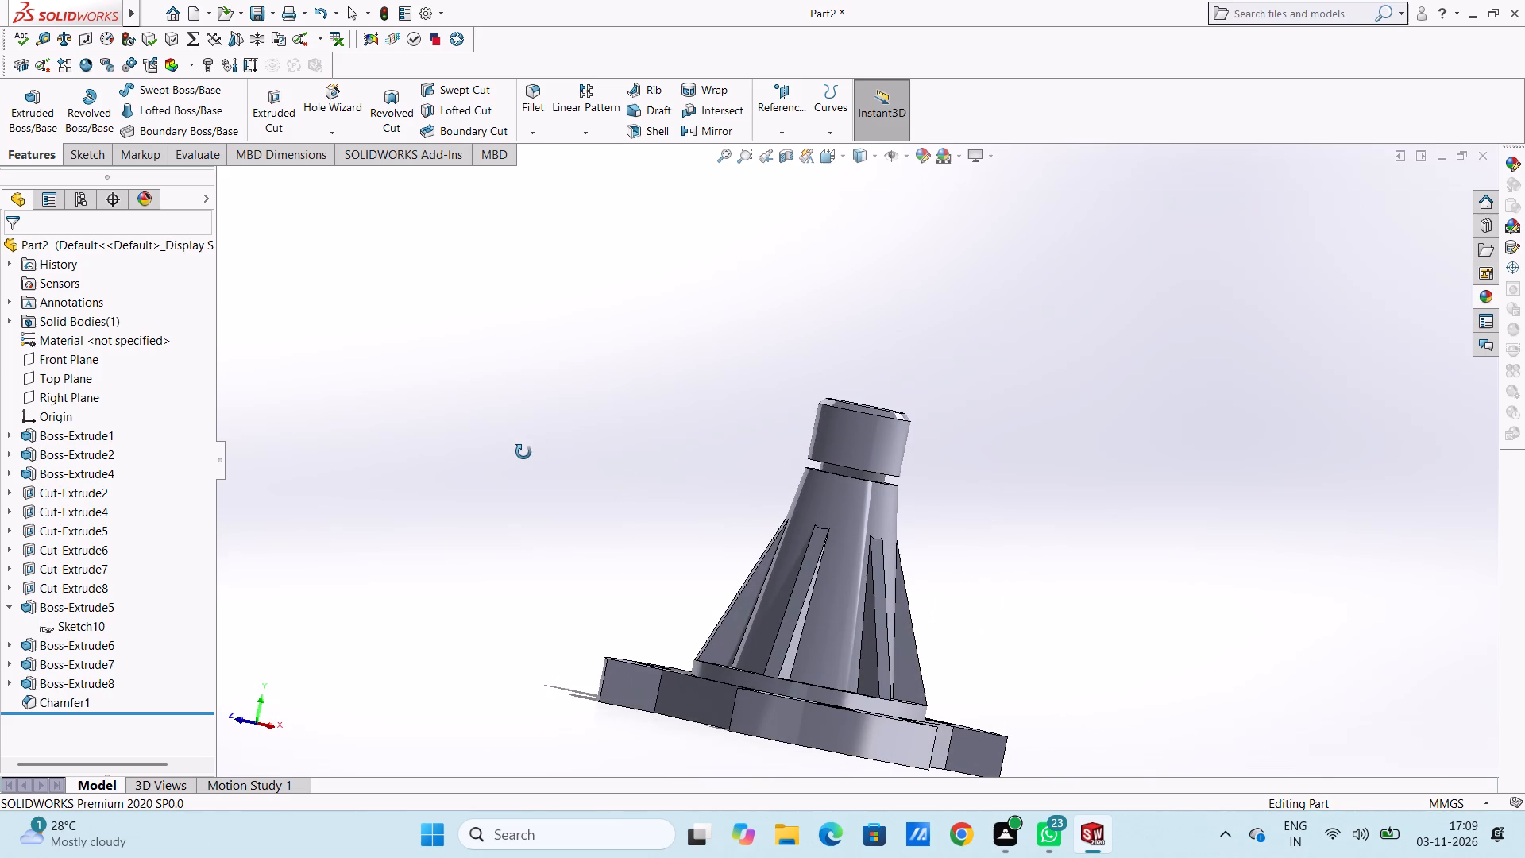
middle_drag(523, 452, 478, 475)
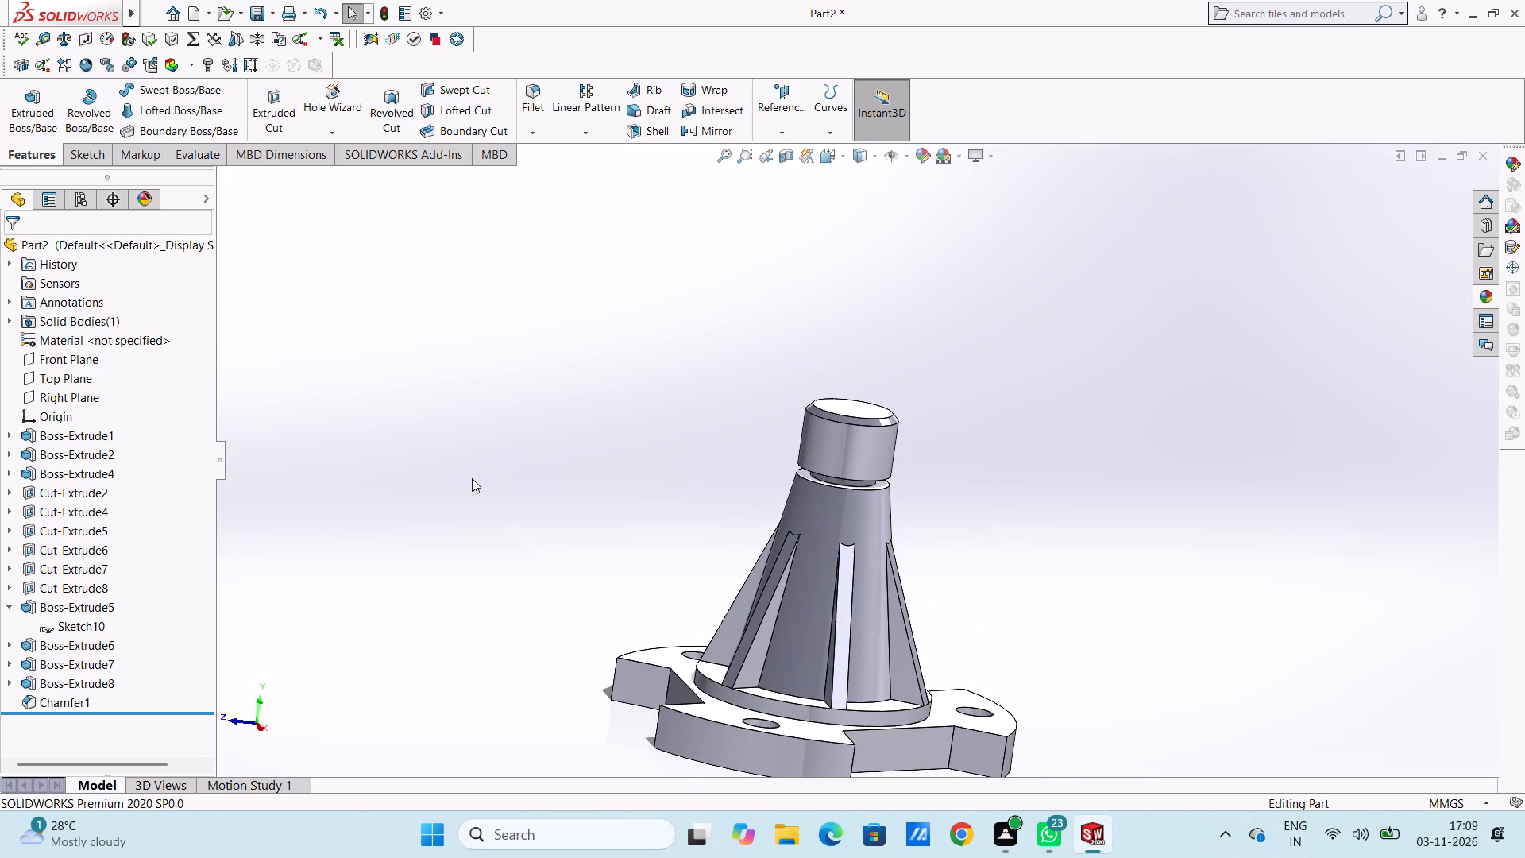
key(ctrl+5)
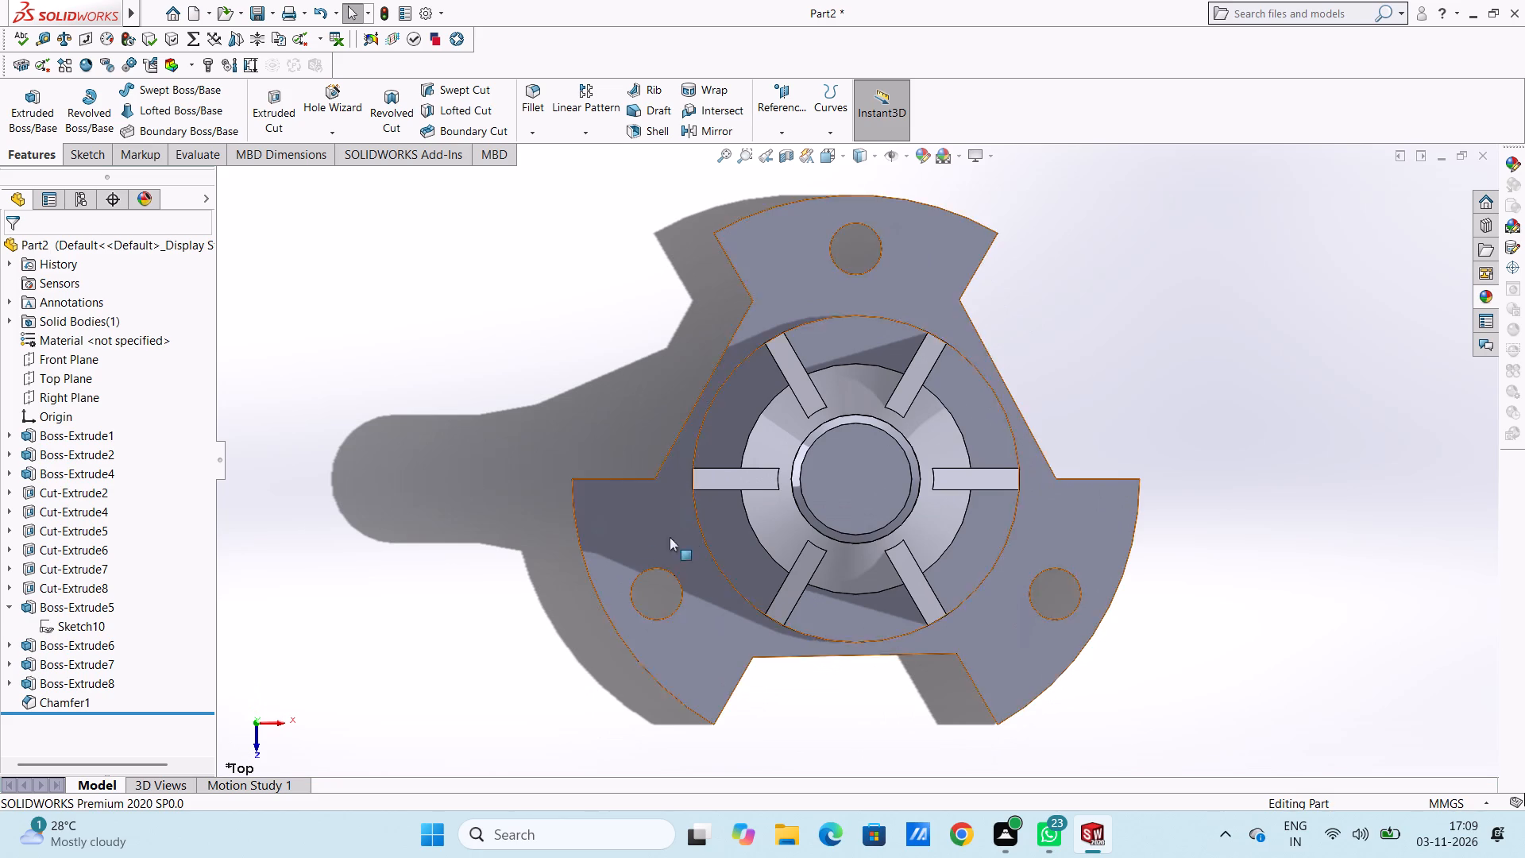
scroll(704, 537, up, 3)
scroll(874, 489, down, 3)
click(836, 464)
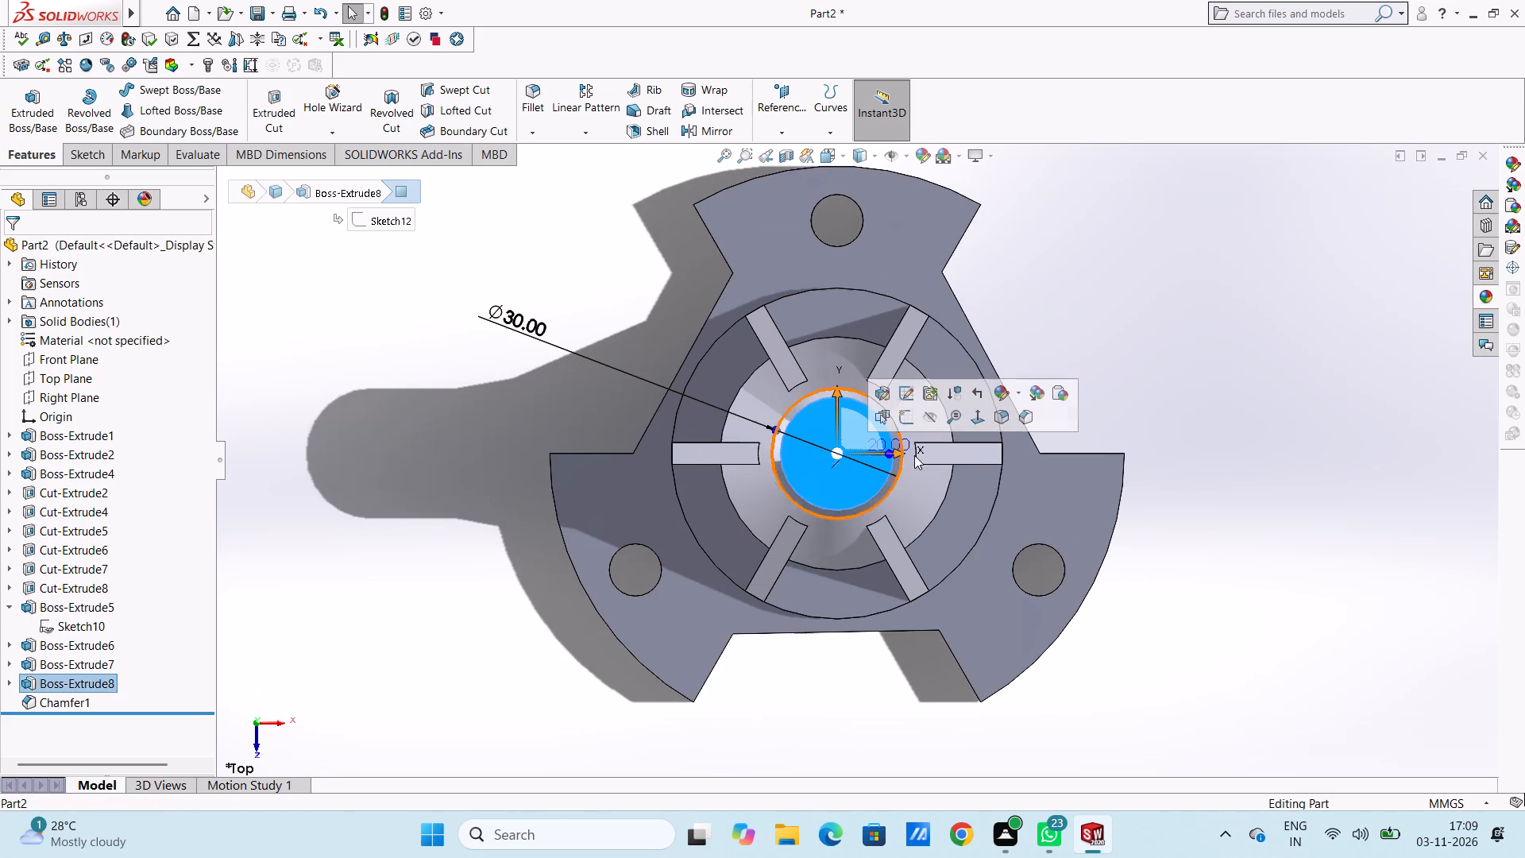
click(905, 417)
click(1156, 280)
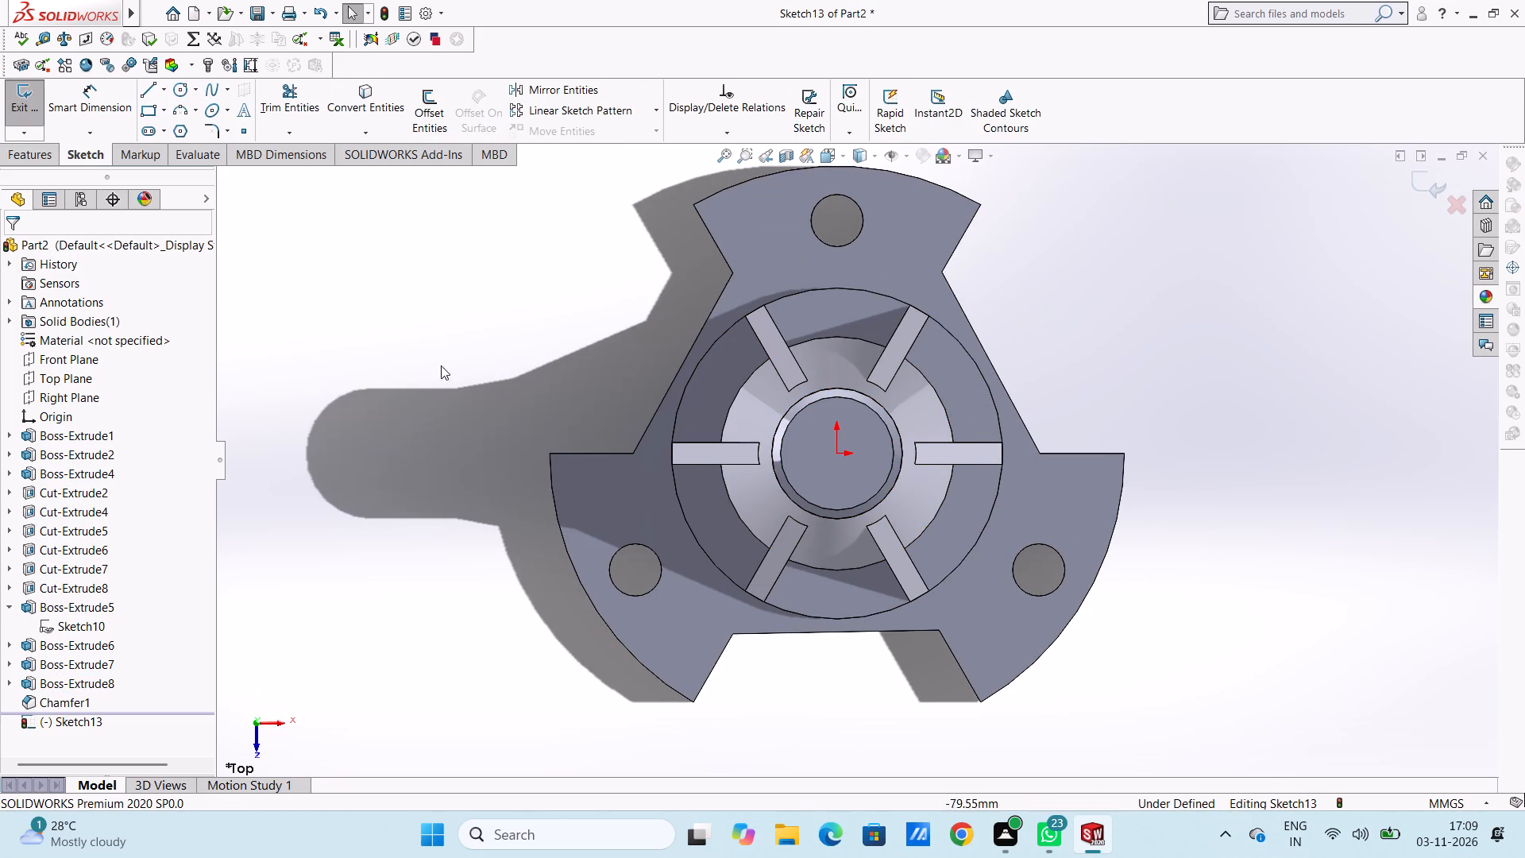
click(177, 91)
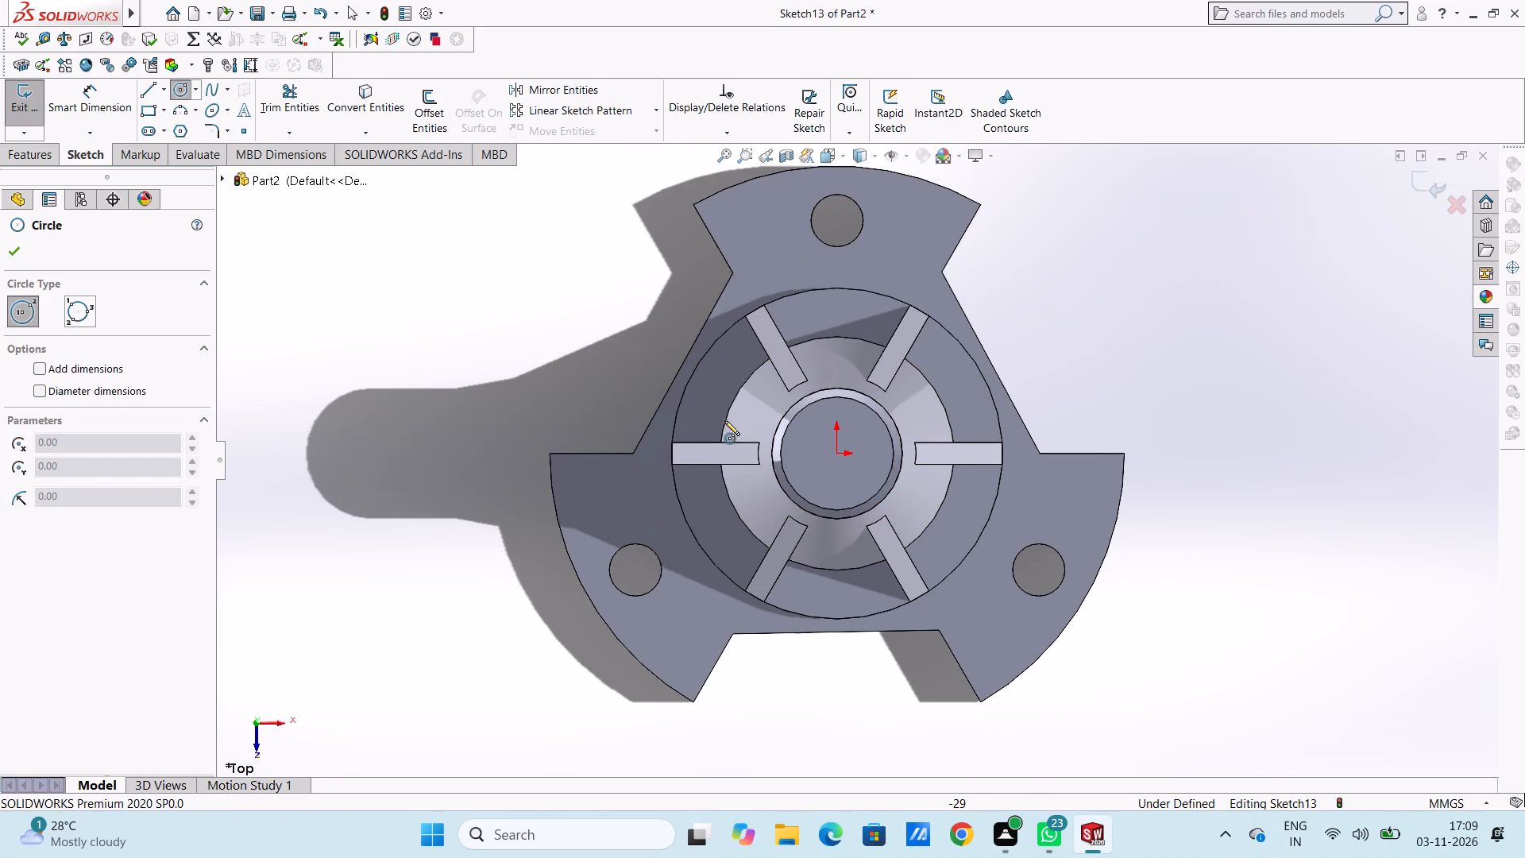
click(835, 454)
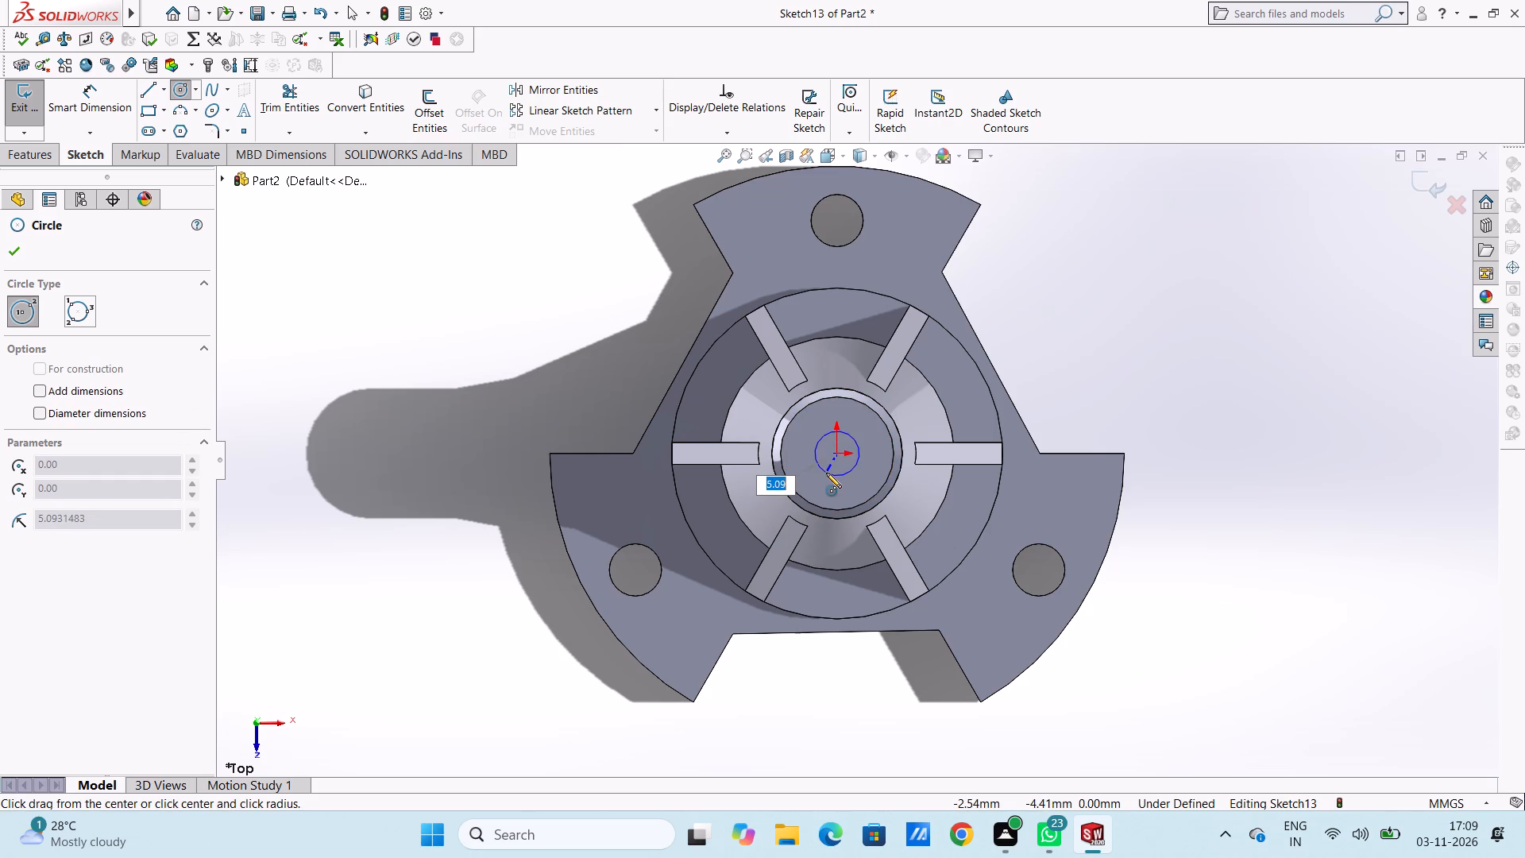
click(835, 481)
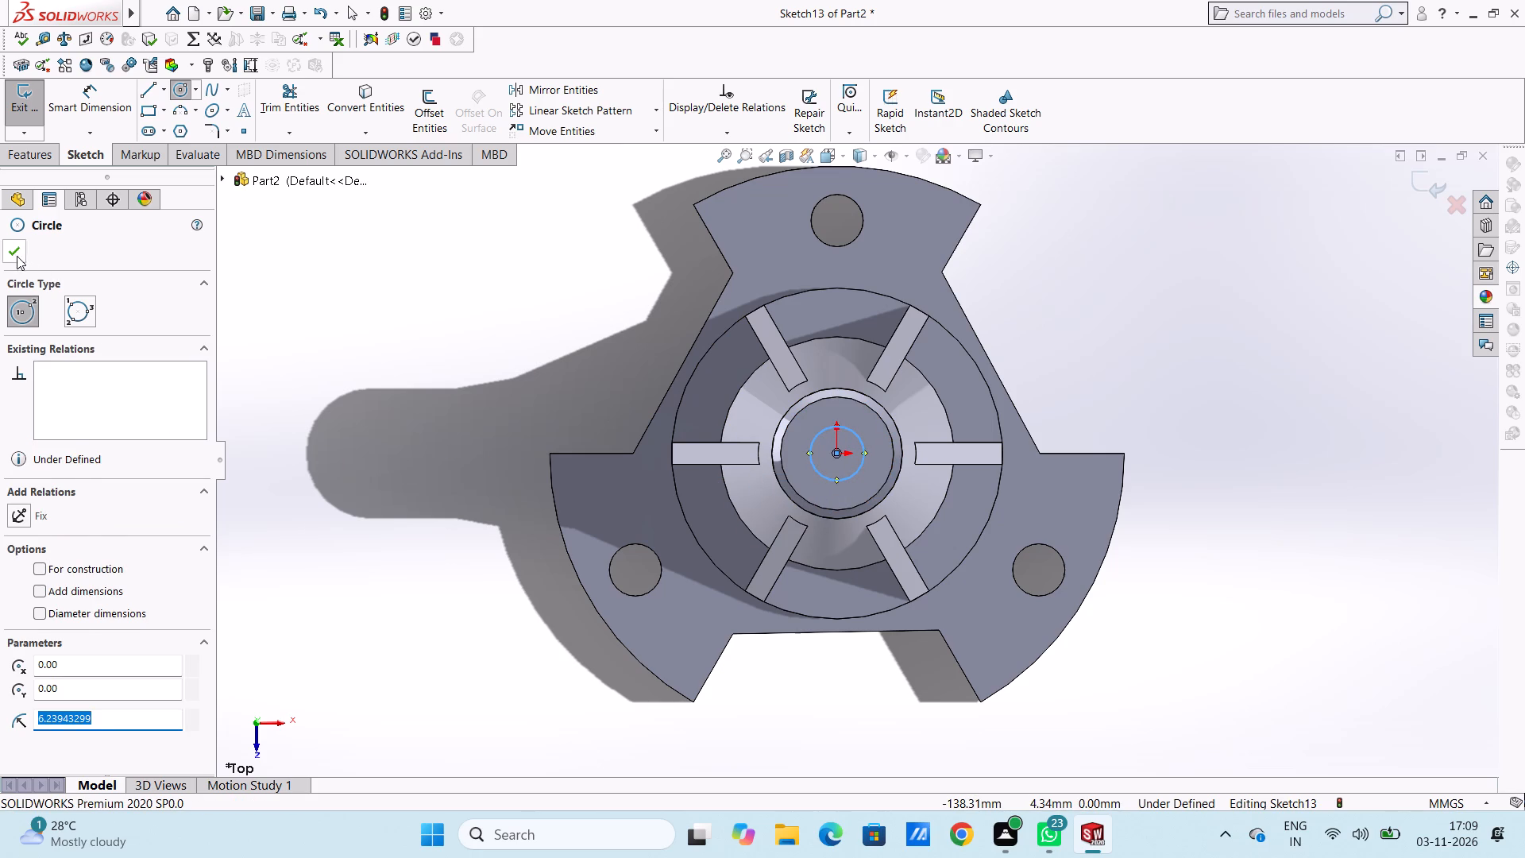
click(13, 253)
click(433, 350)
Dimension the new circle's diameter at 15 mm.
click(86, 96)
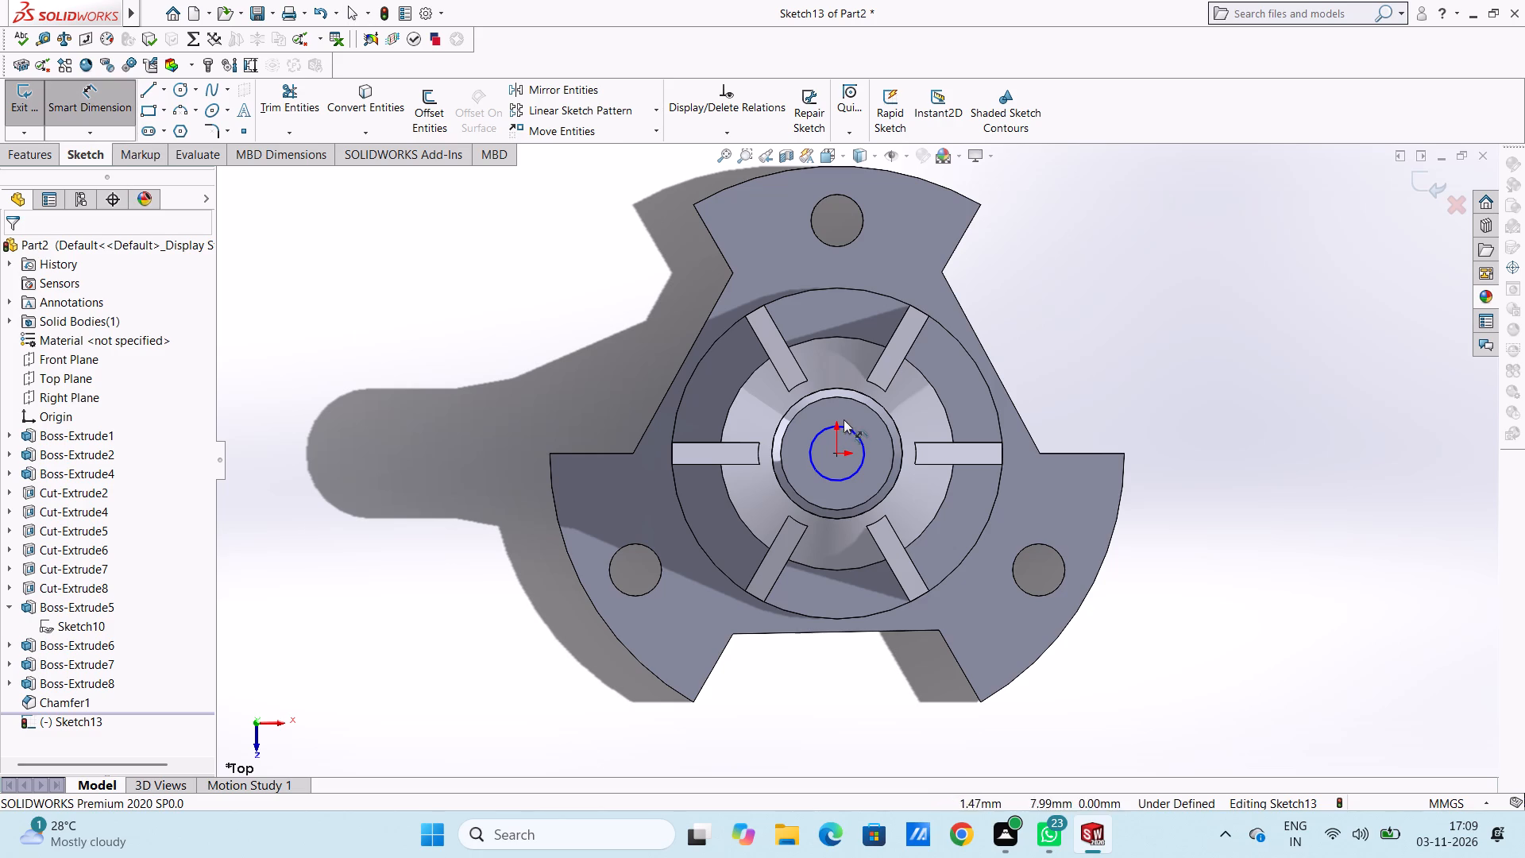
click(816, 442)
click(563, 303)
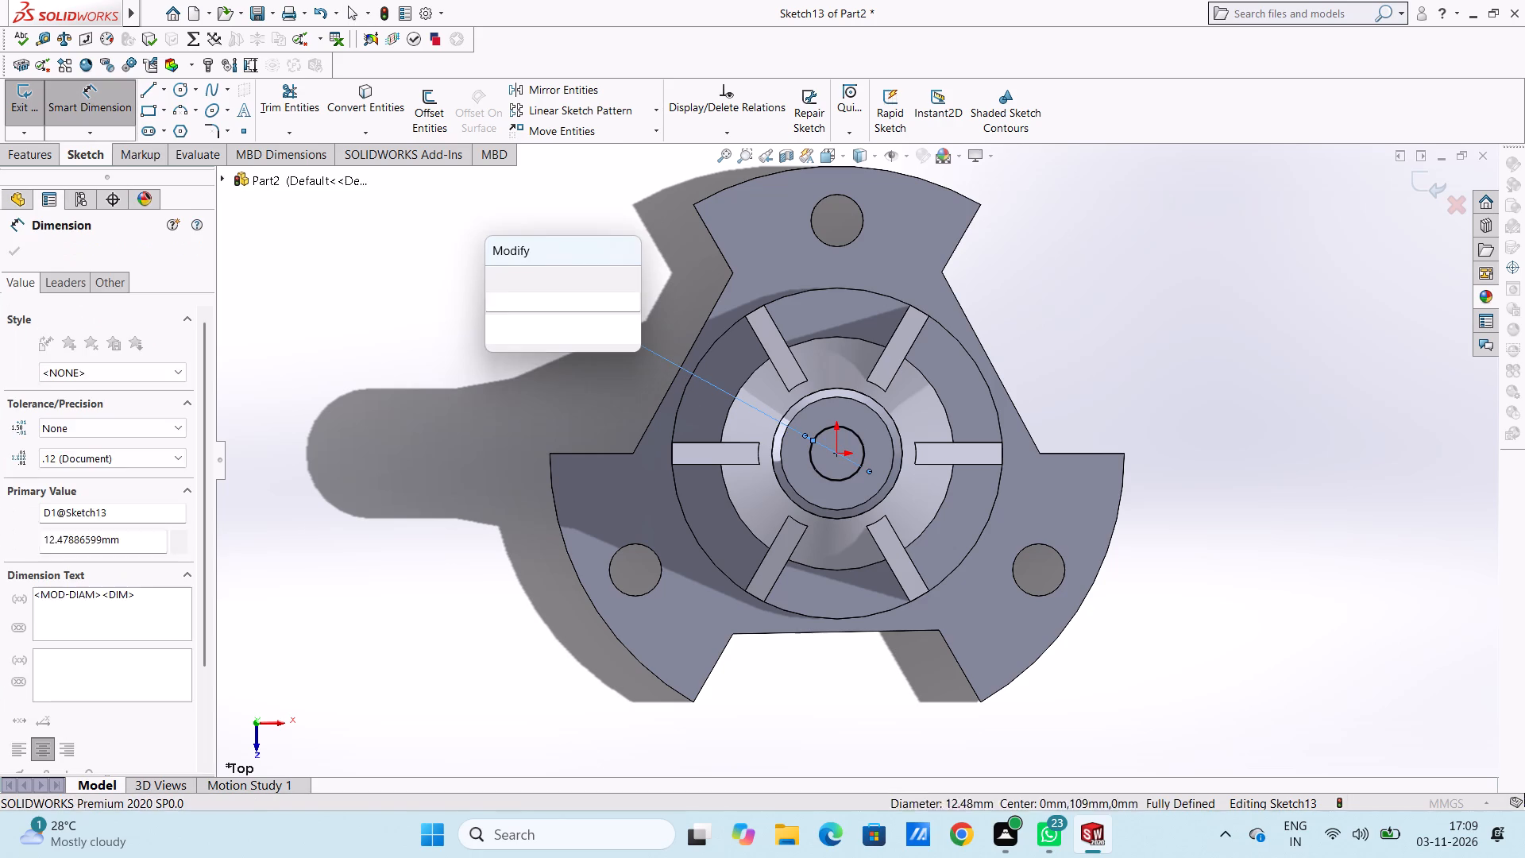
text(15)
key(Return)
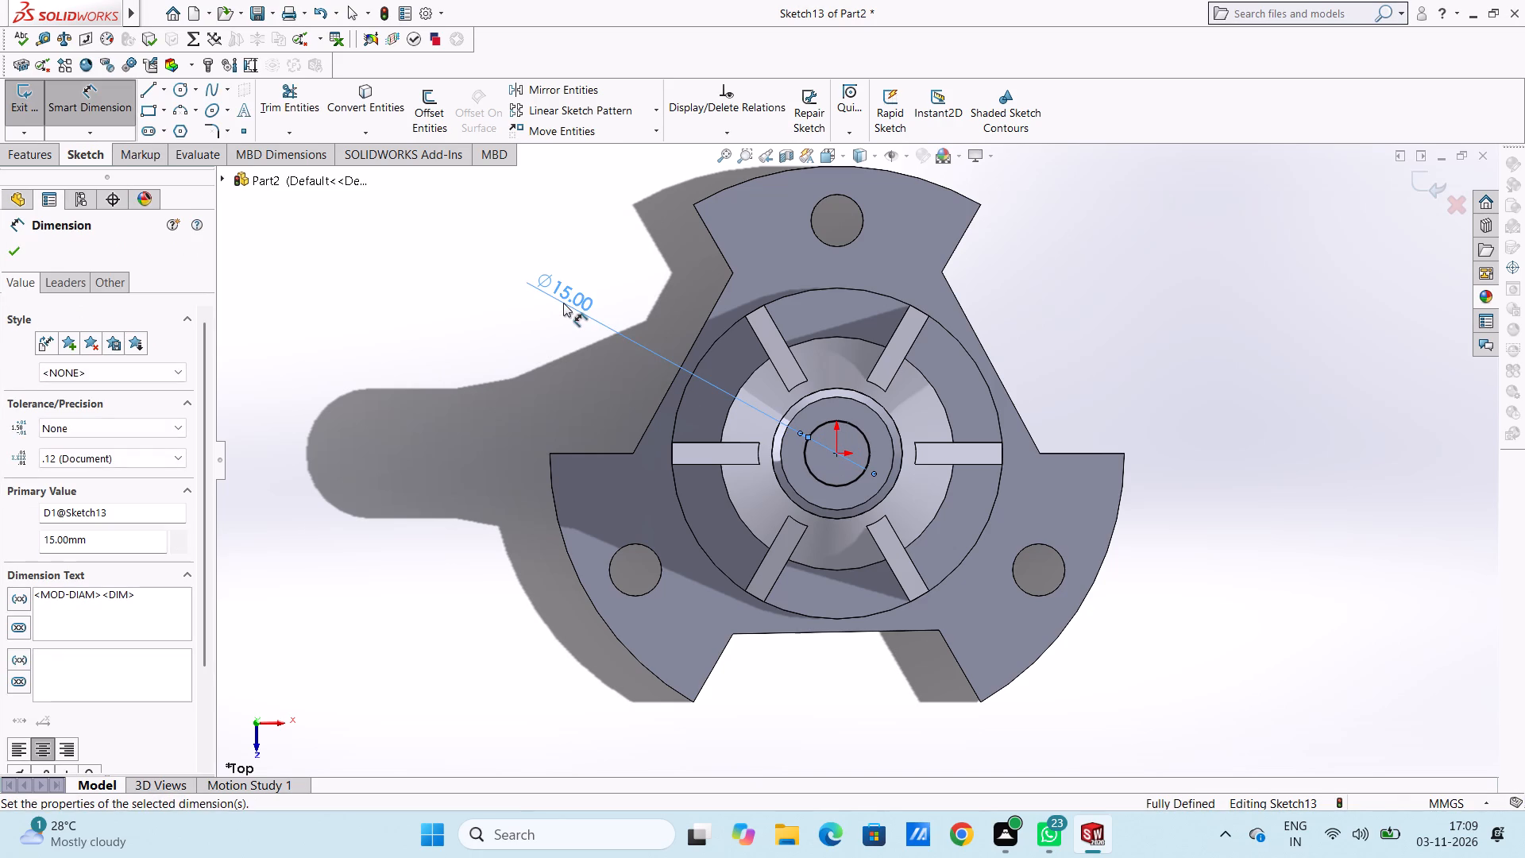
click(498, 381)
Cut the 15 mm circle down through the whole part with an extruded cut set to Through All.
scroll(467, 488, up, 3)
middle_drag(518, 566, 519, 558)
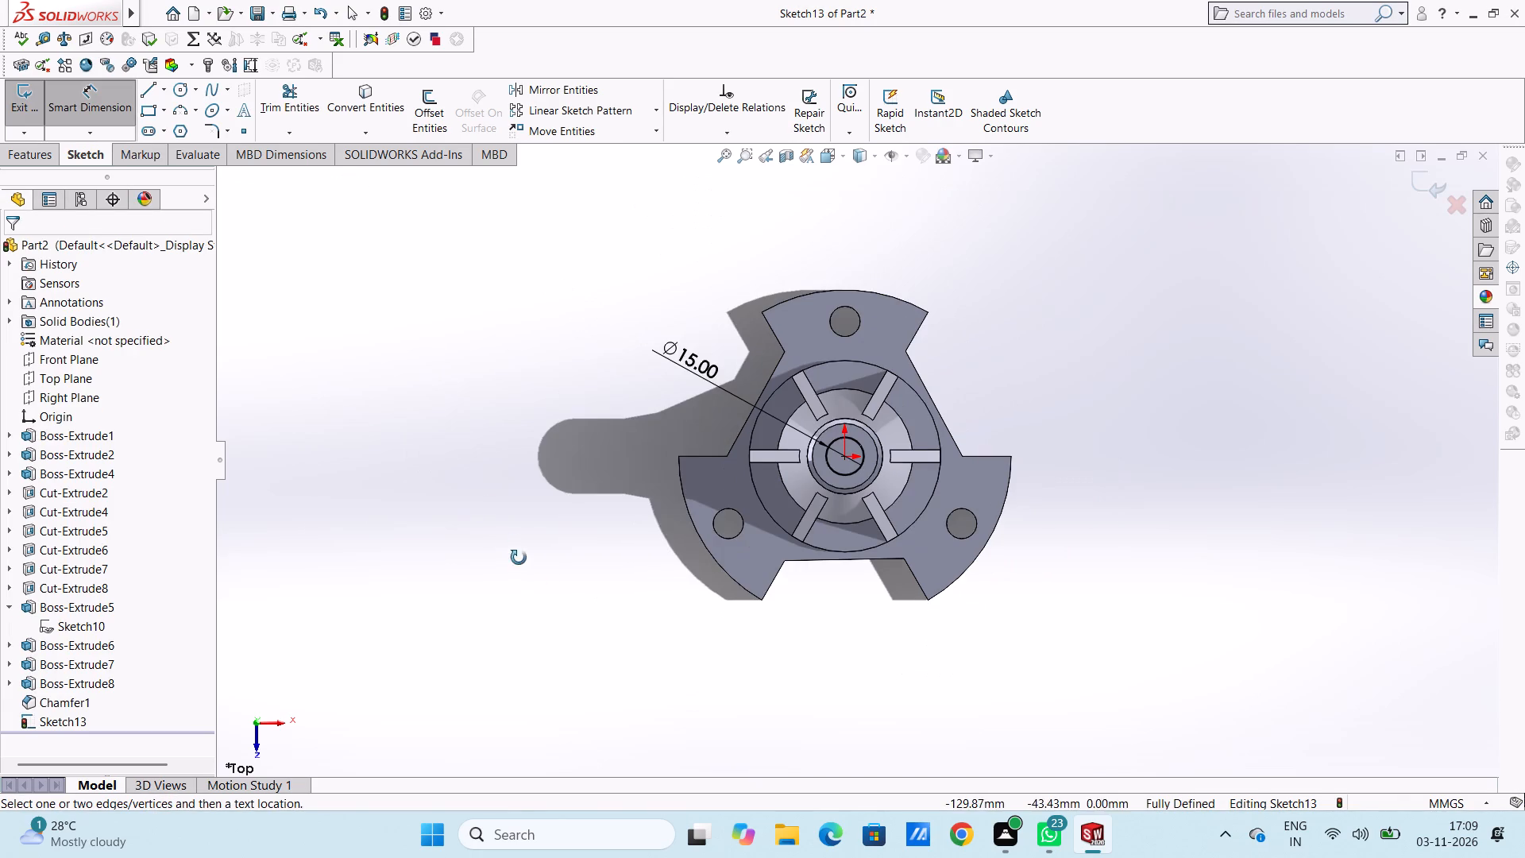
middle_drag(519, 558, 510, 391)
middle_drag(577, 610, 600, 556)
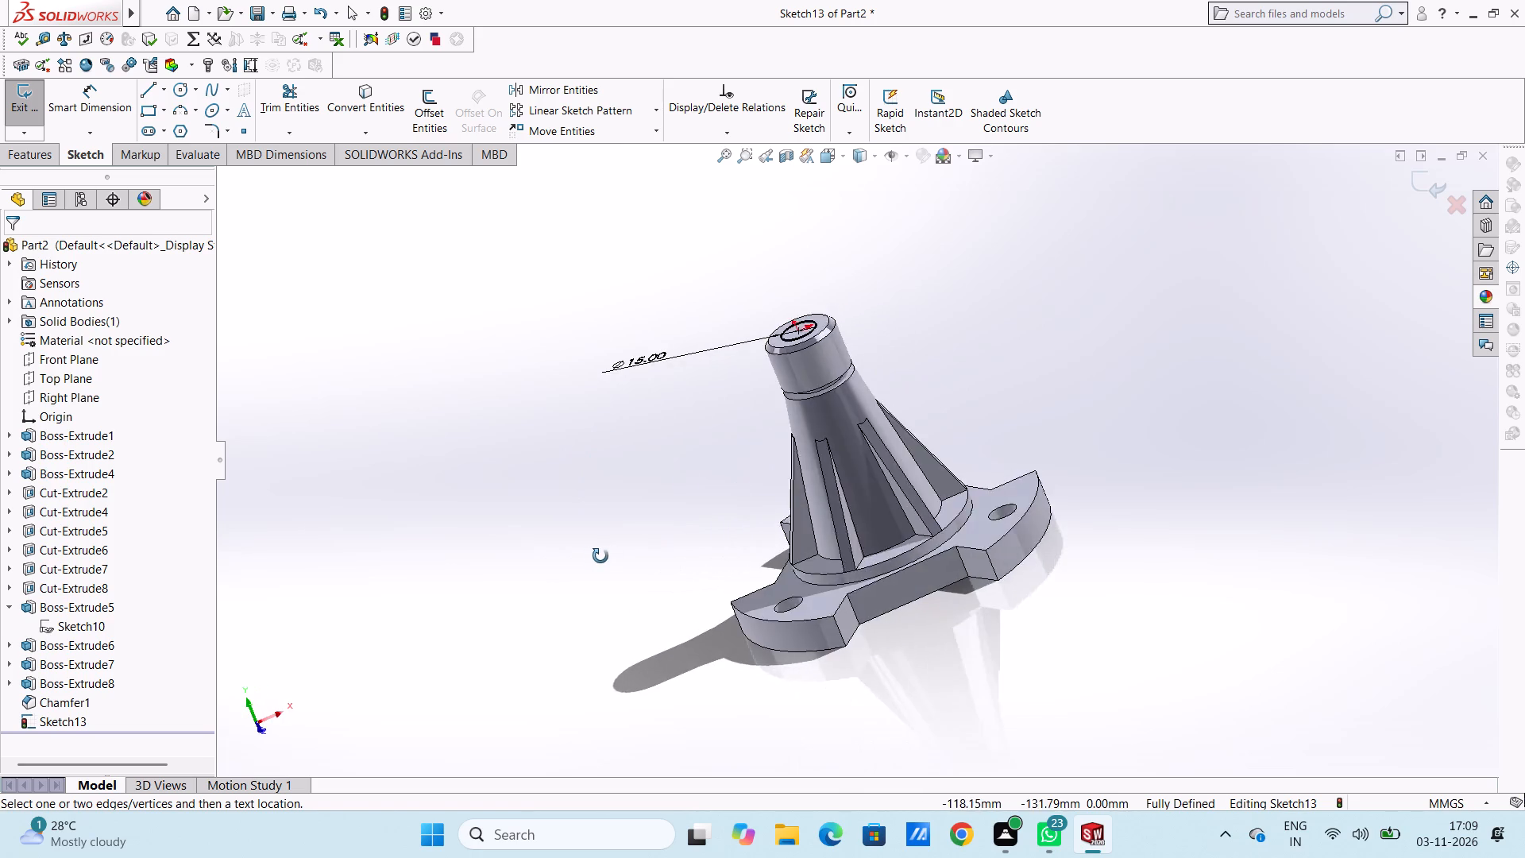
middle_drag(600, 556, 577, 539)
scroll(643, 558, up, 1)
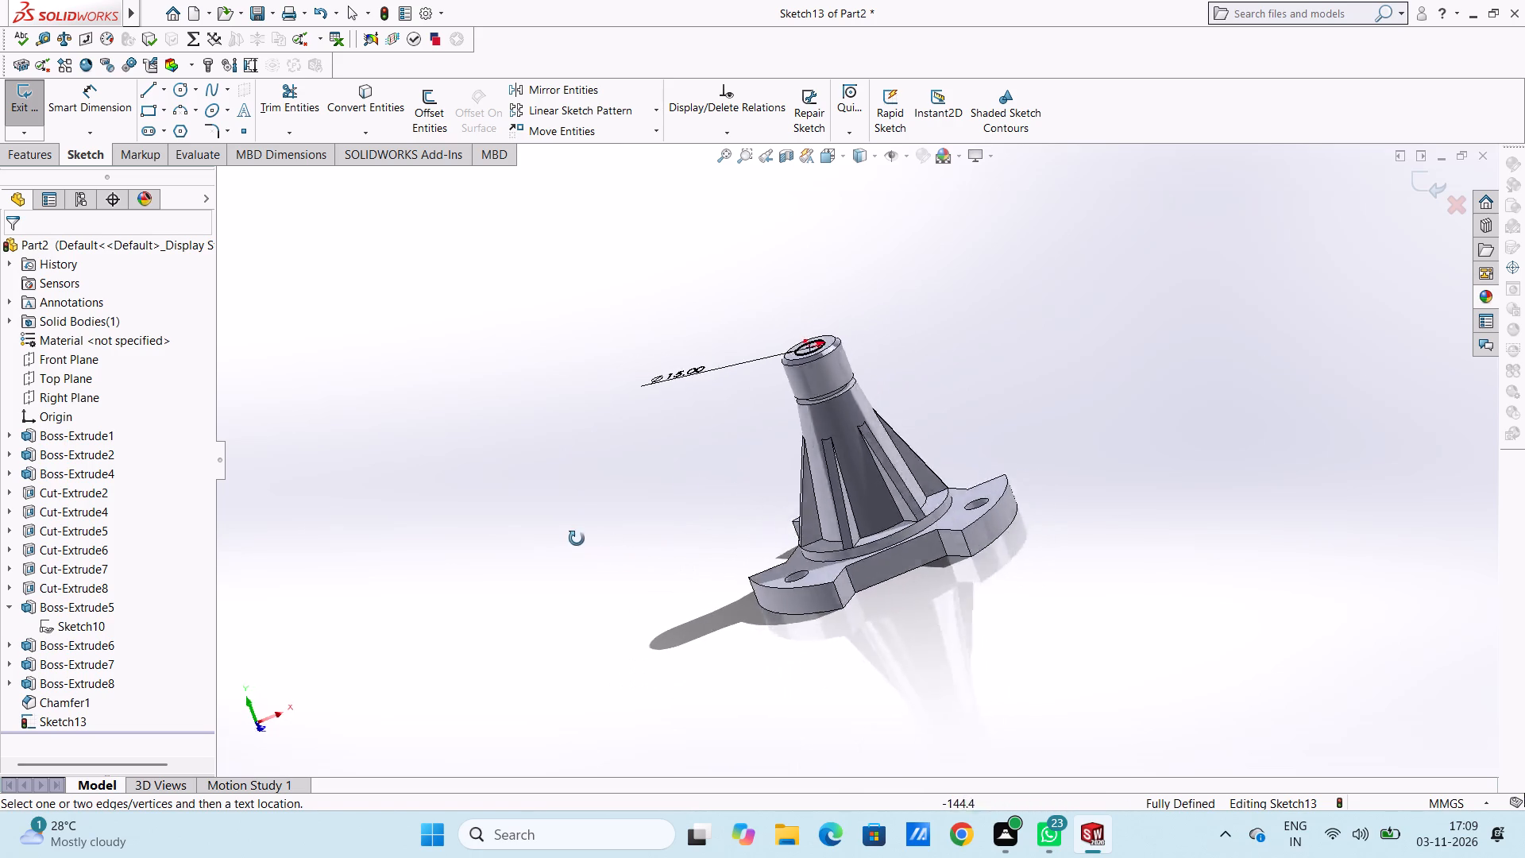
middle_drag(577, 539, 626, 487)
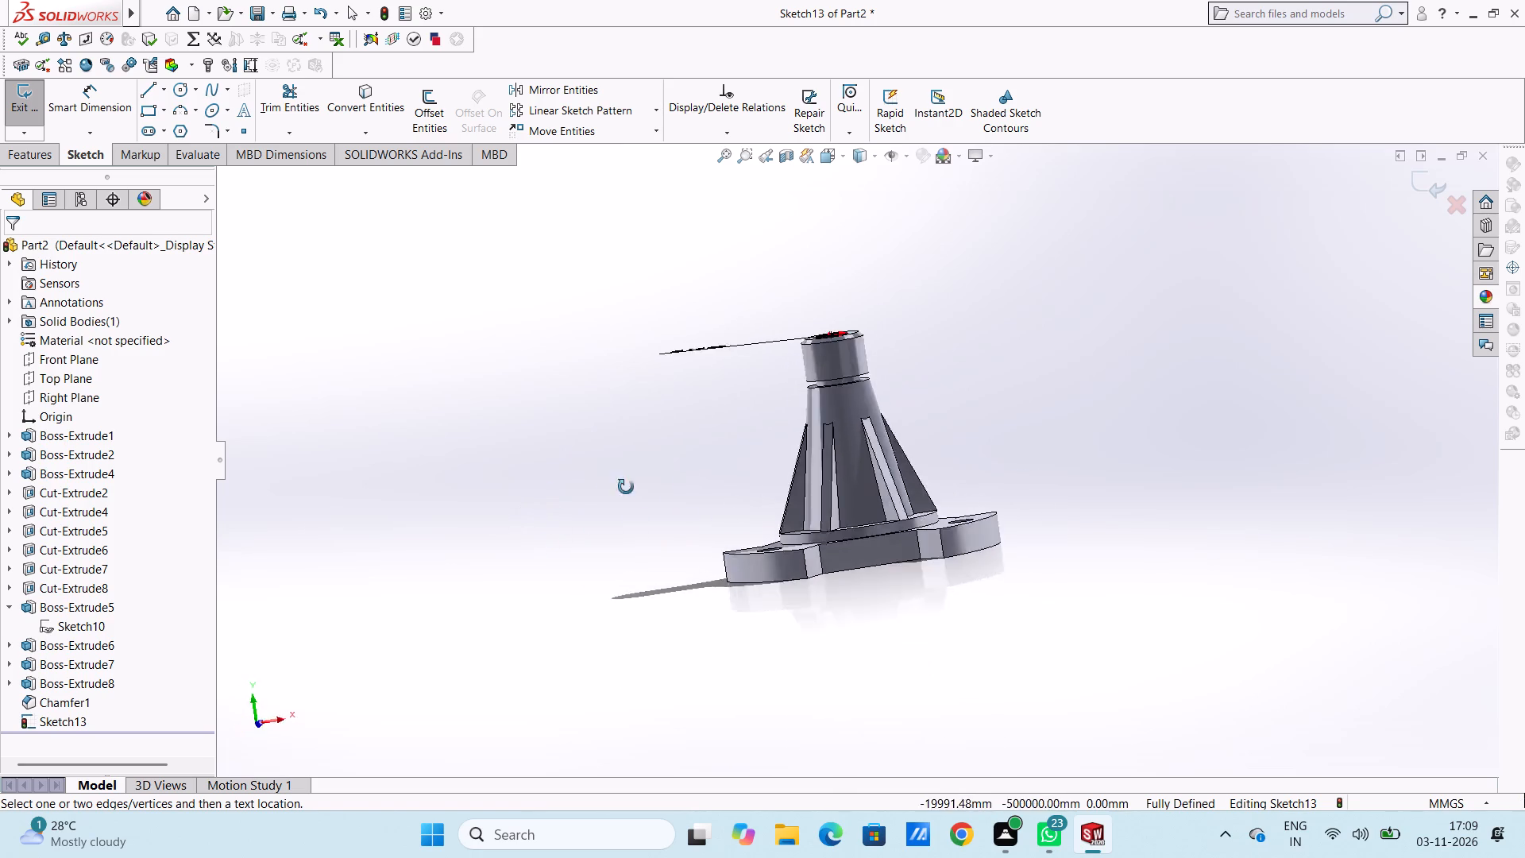
middle_drag(626, 487, 556, 543)
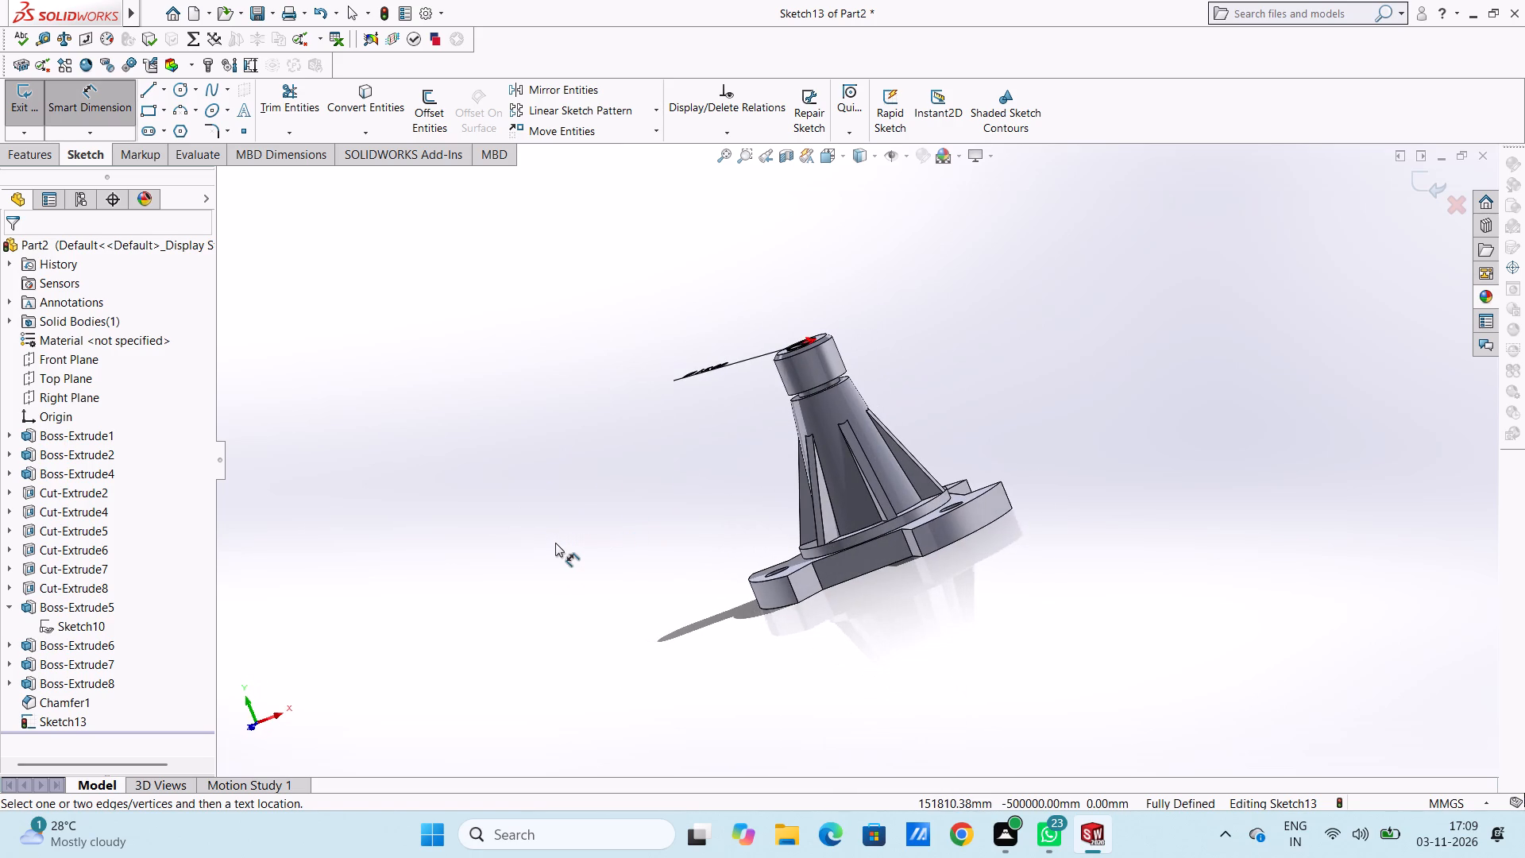
click(79, 104)
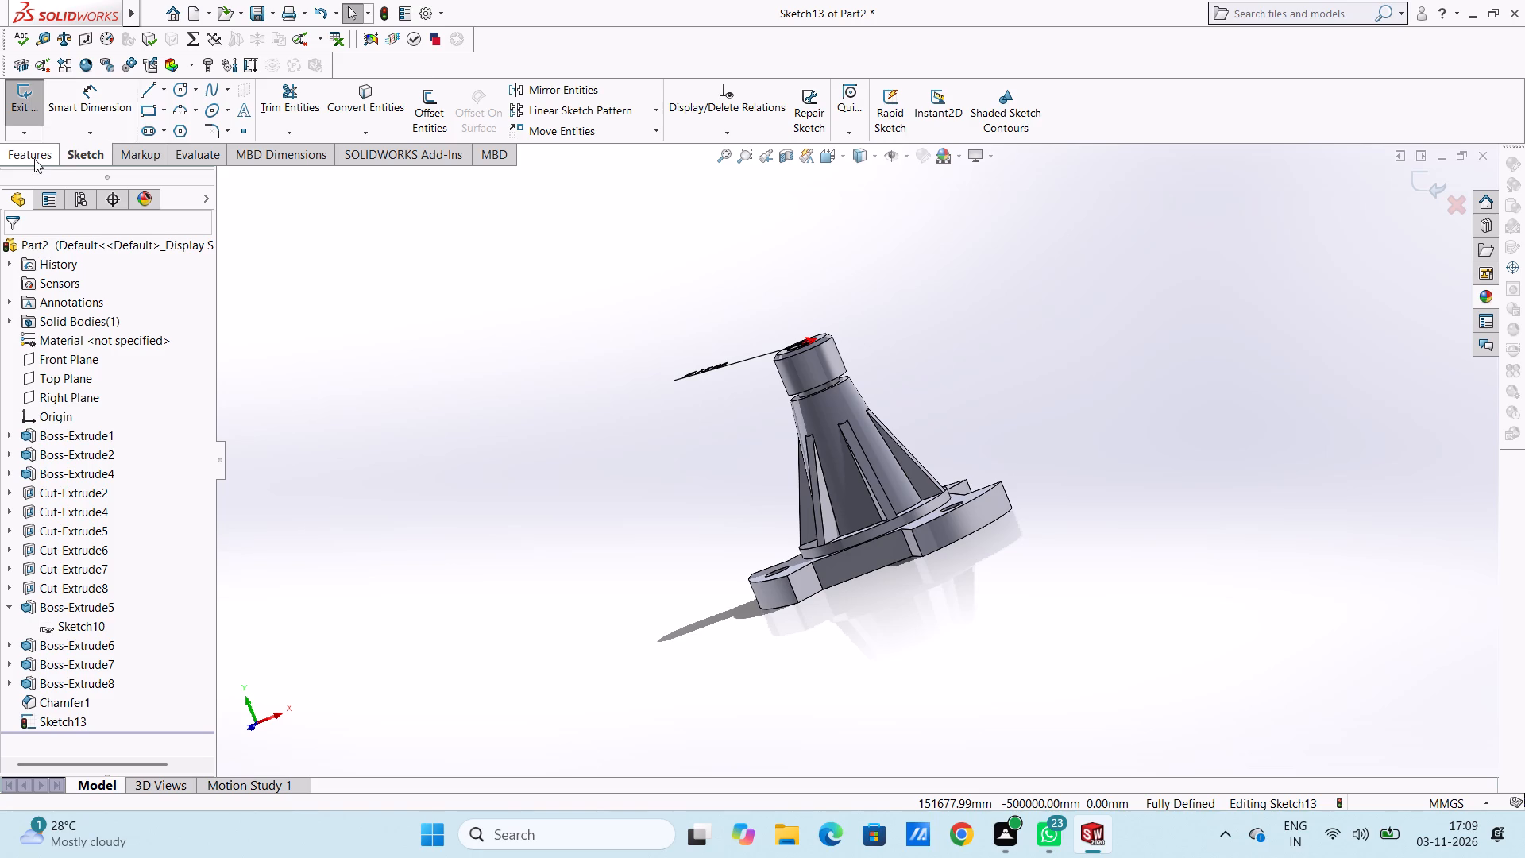
click(34, 159)
drag(272, 102, 282, 102)
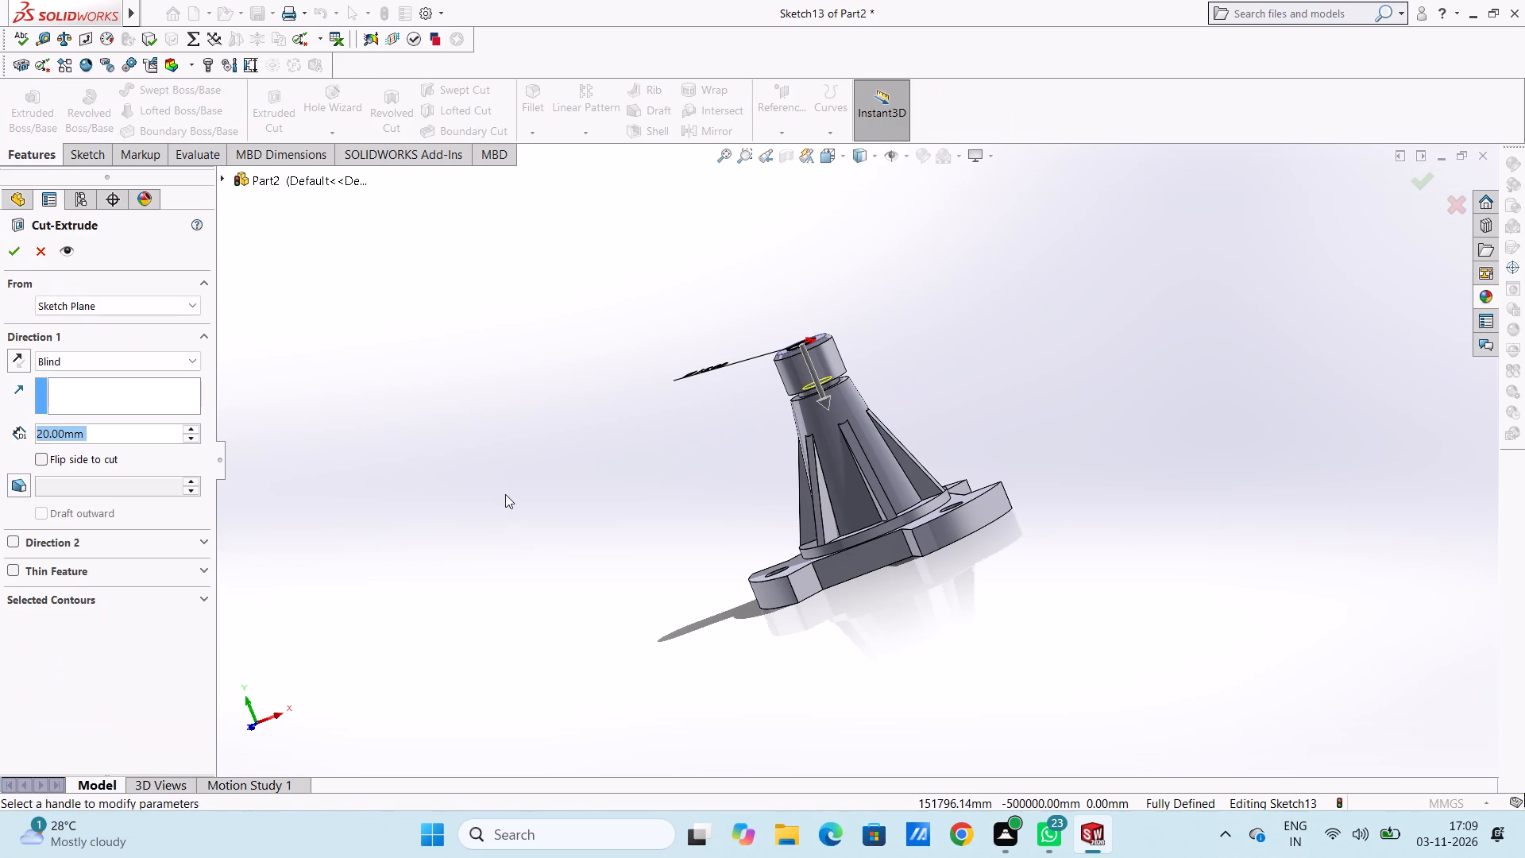
click(110, 358)
click(114, 395)
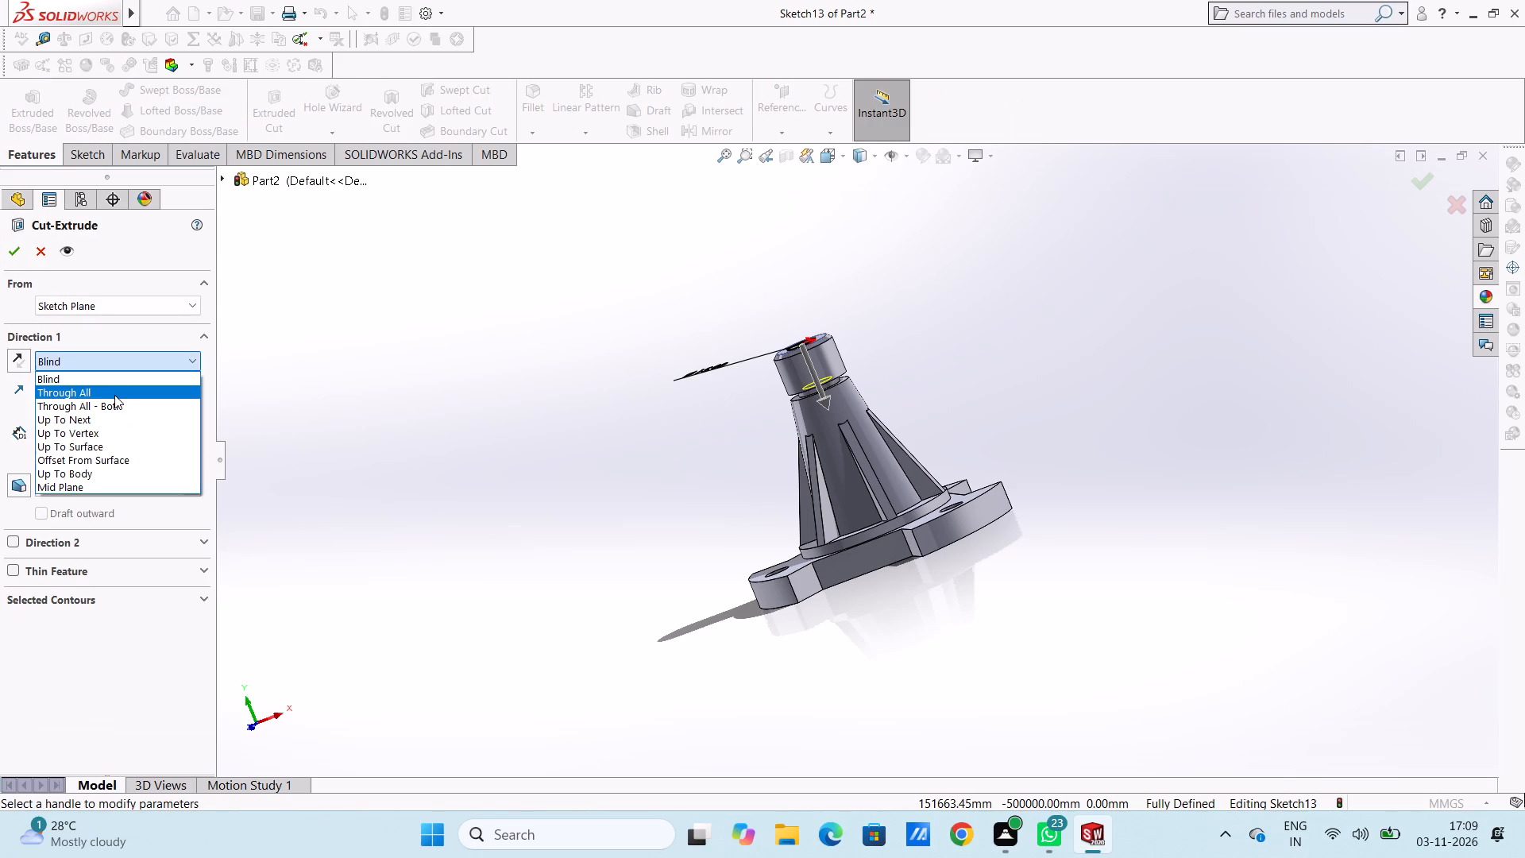
click(14, 254)
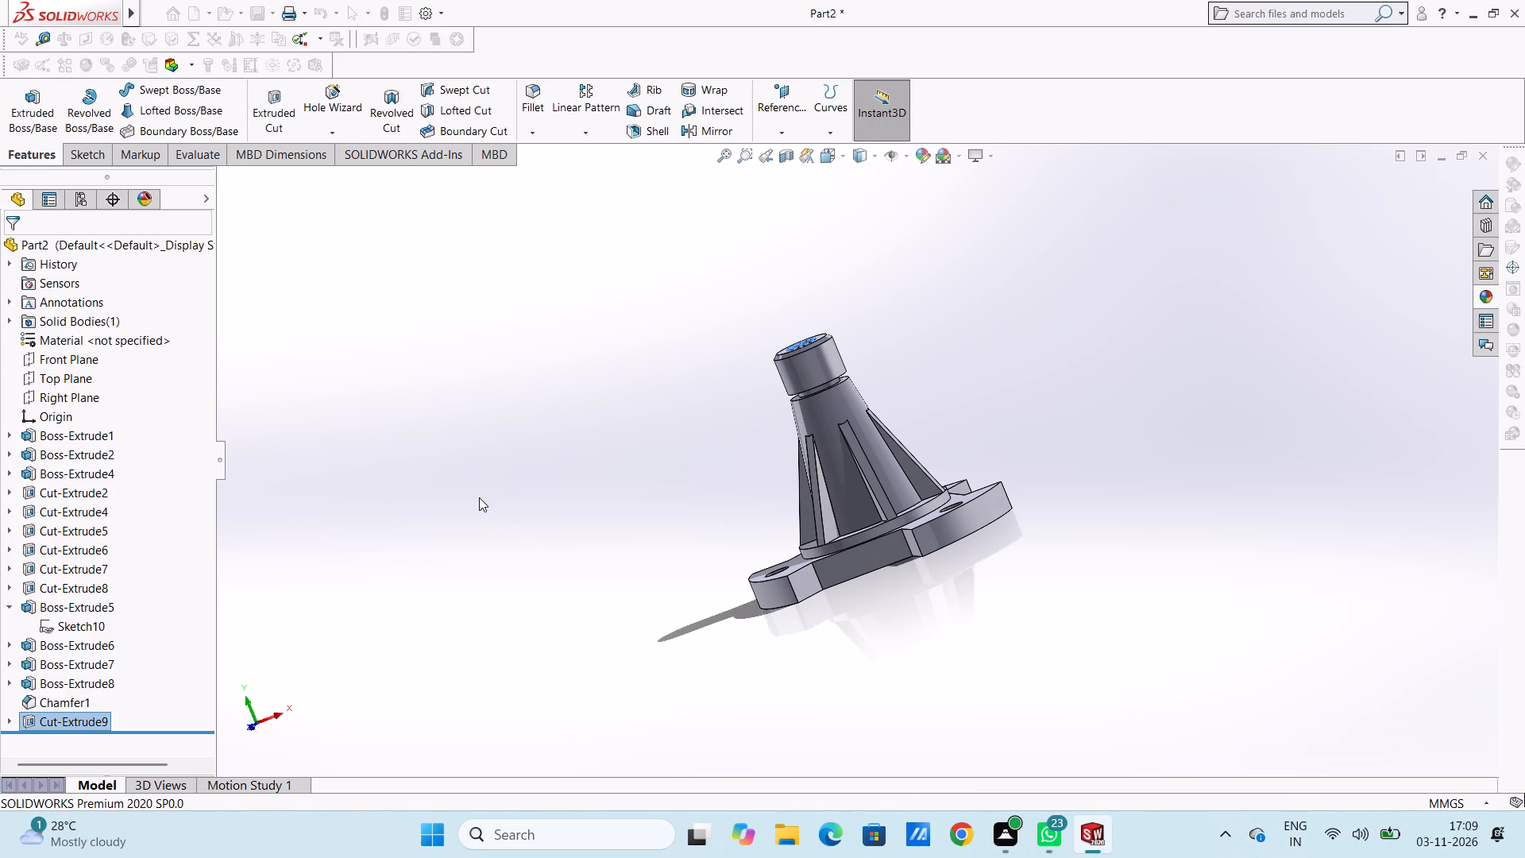
click(479, 497)
Examine the central bore from above and from the flange's underside, finishing in the top view.
middle_drag(607, 404, 684, 721)
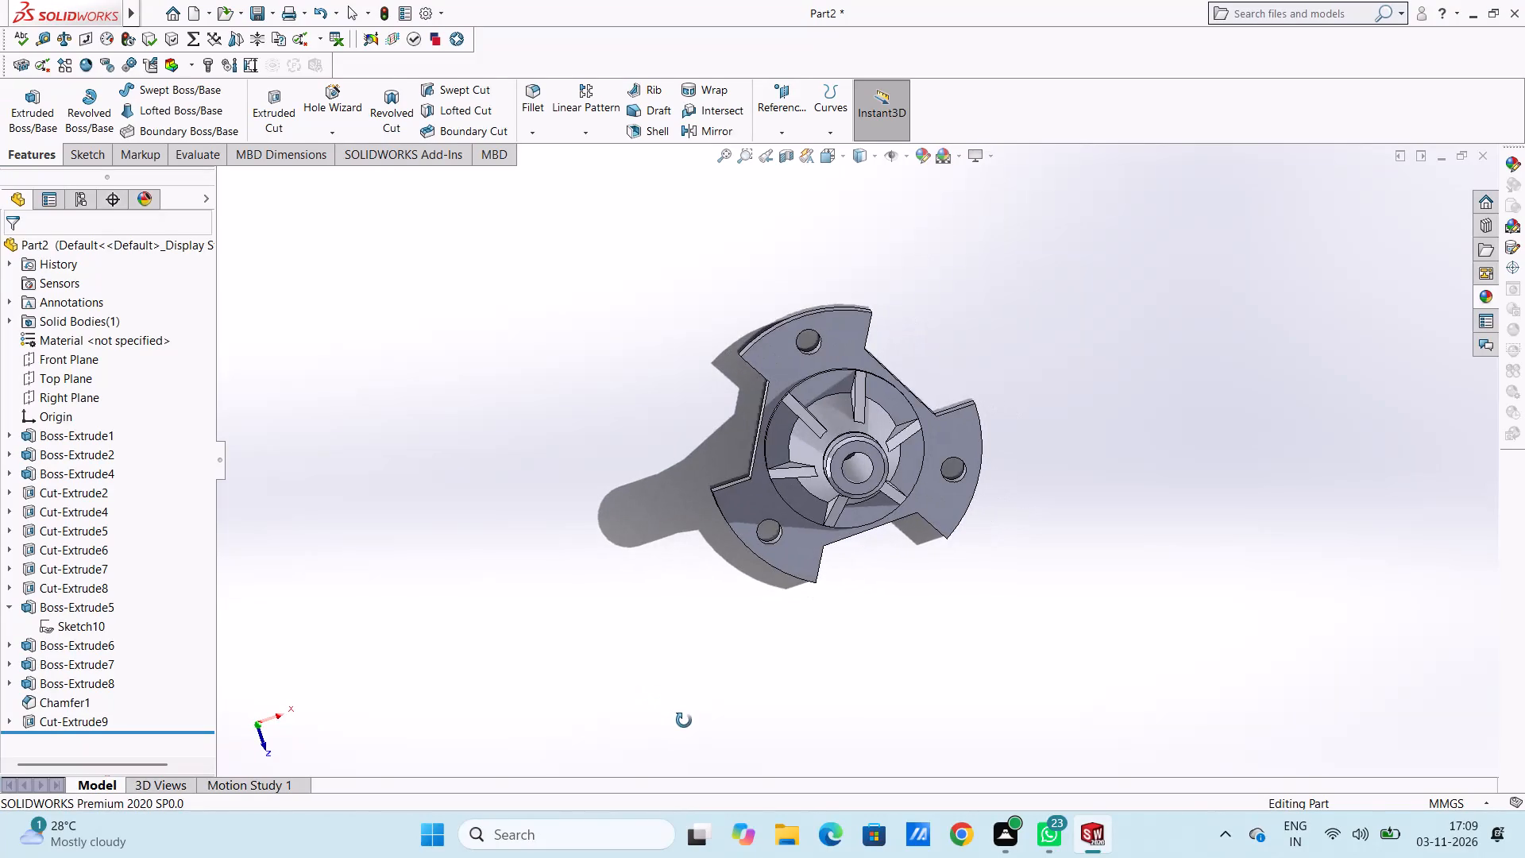
middle_drag(684, 721, 666, 506)
middle_drag(662, 648, 667, 470)
middle_drag(636, 601, 629, 516)
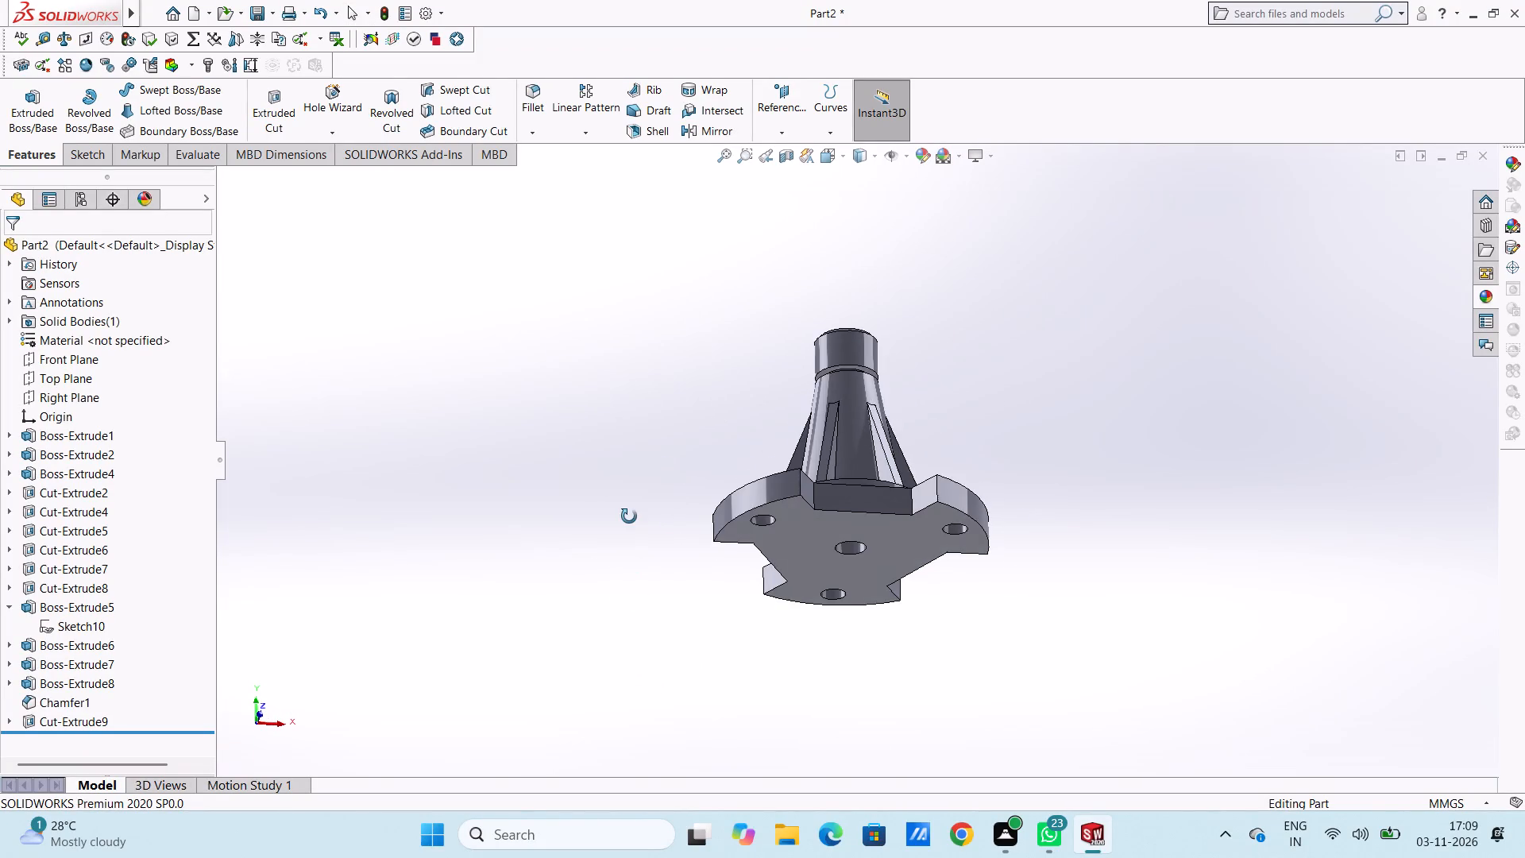
middle_drag(629, 516, 614, 677)
middle_drag(648, 451, 652, 721)
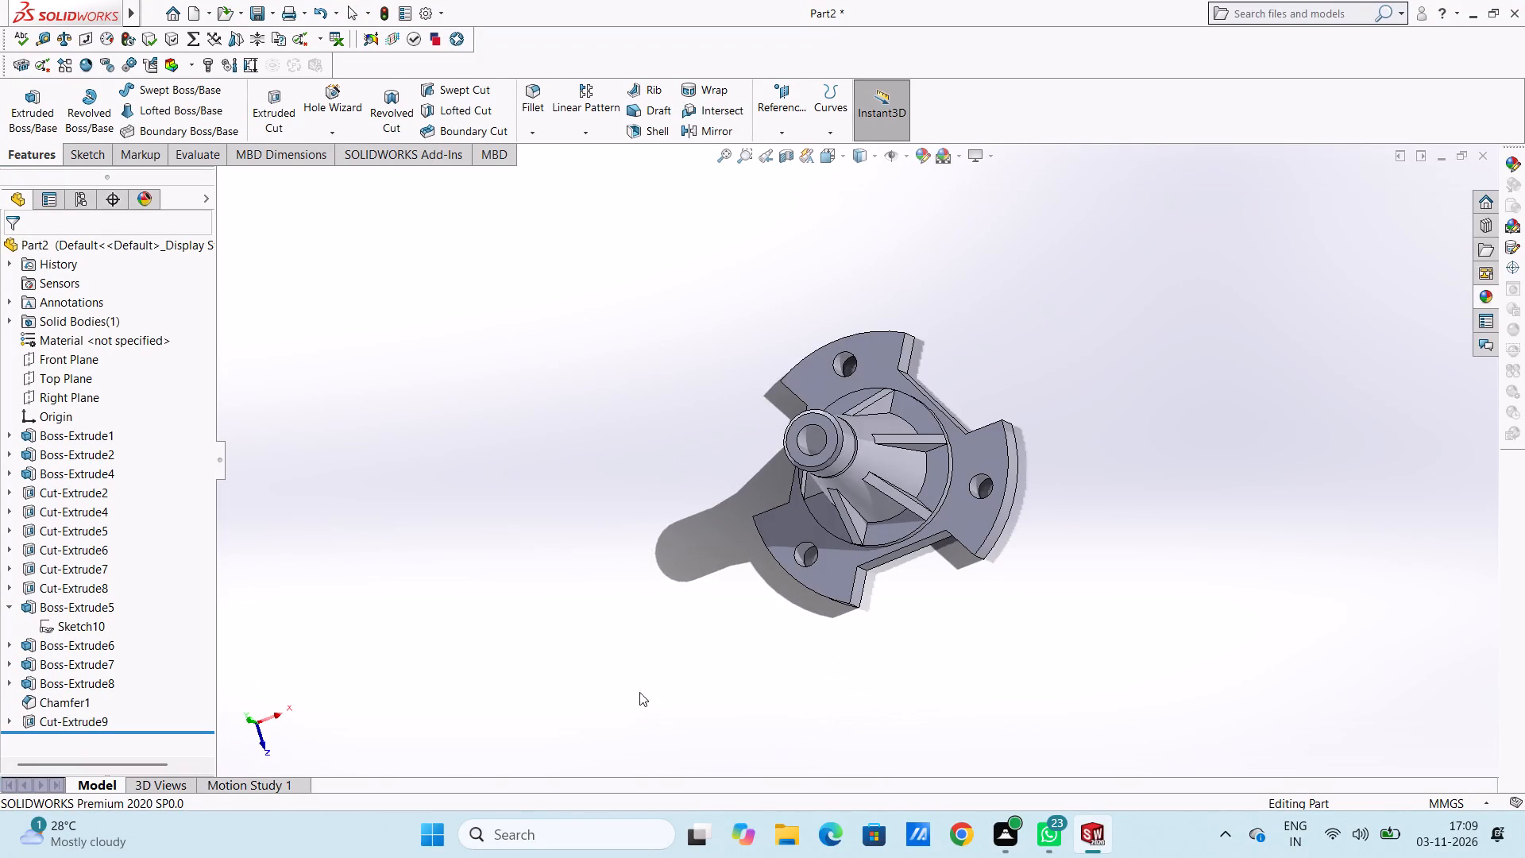
middle_drag(641, 543, 662, 427)
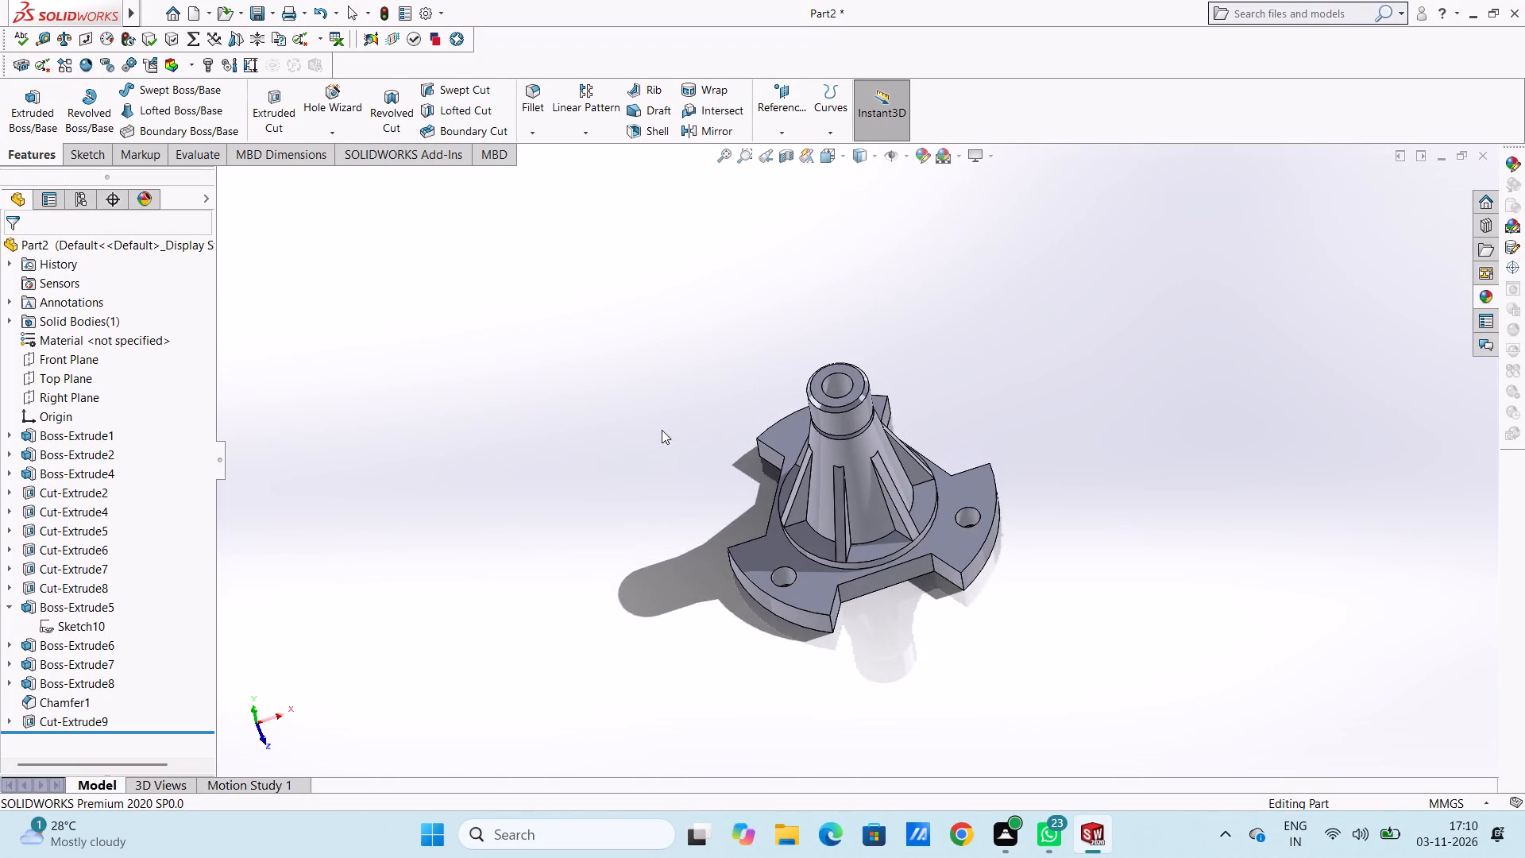
middle_drag(634, 562, 640, 406)
middle_drag(638, 532, 603, 448)
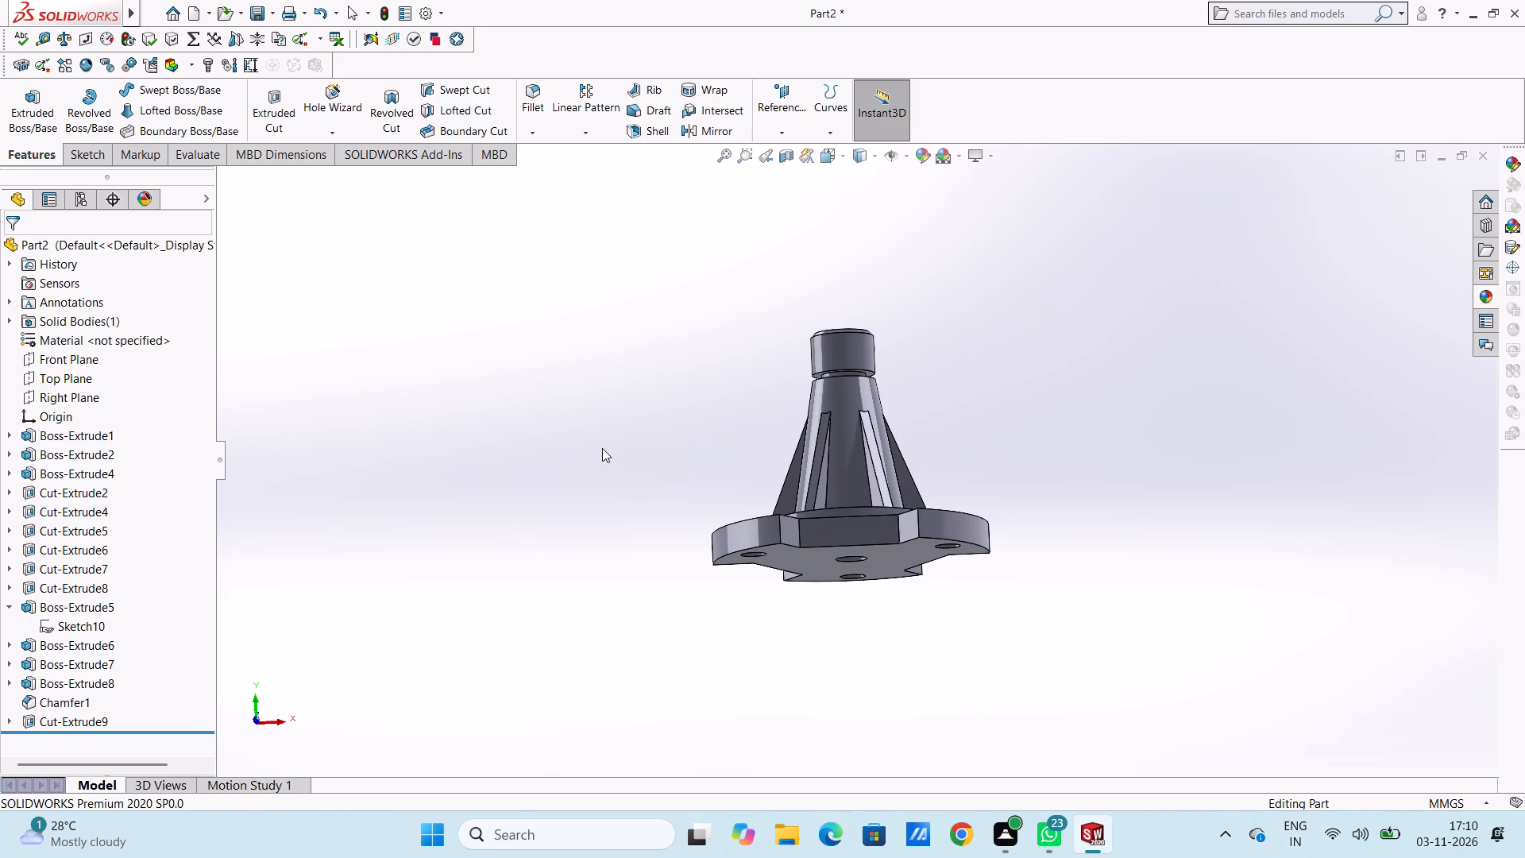
key(ctrl+5)
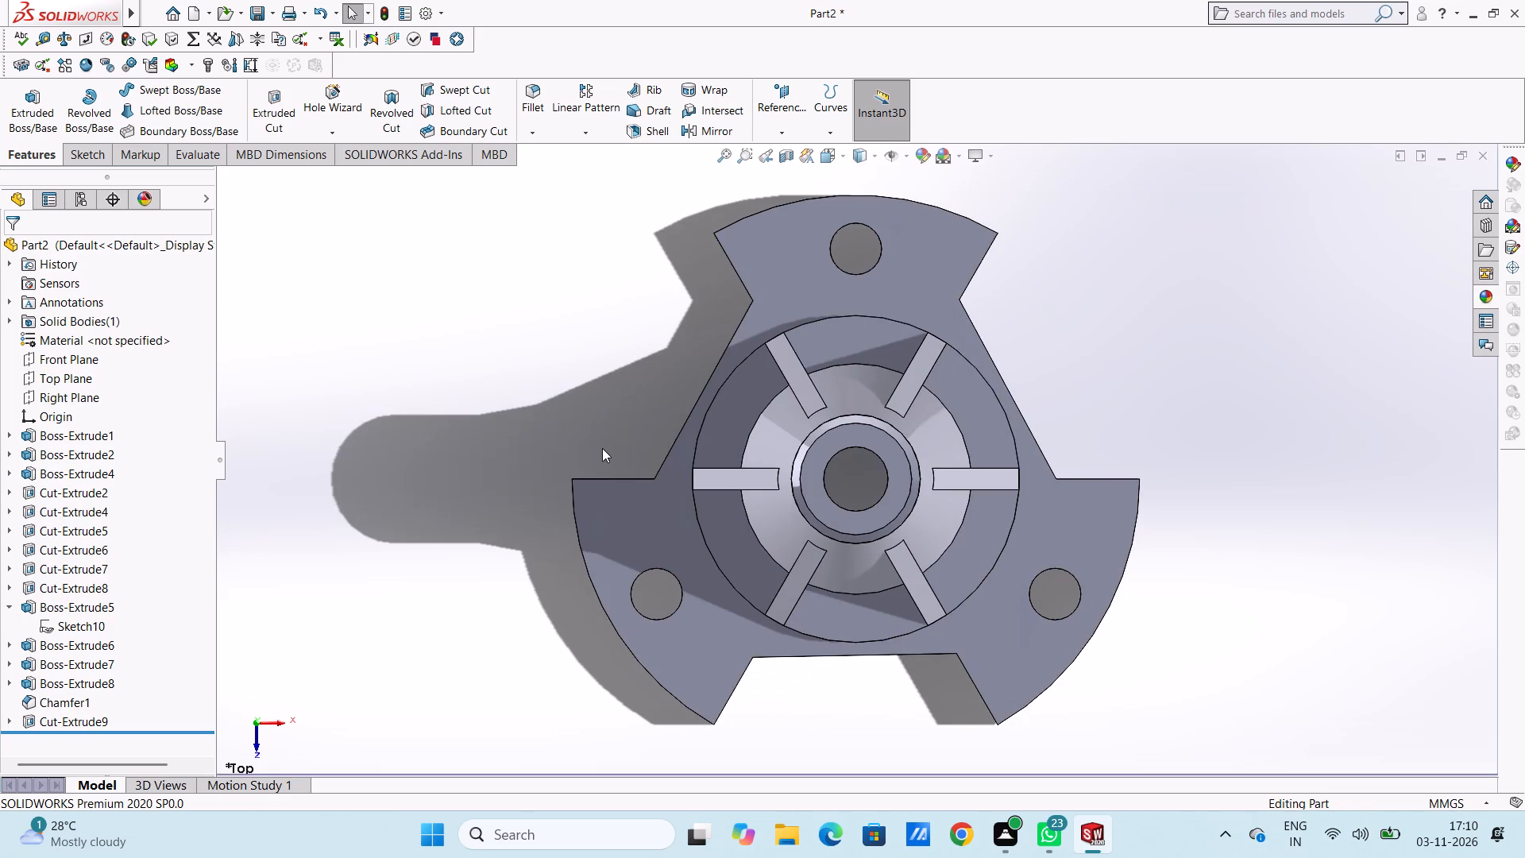
Sketch a circle of about 29.1 mm radius centred on the origin on the flange's flat underside.
key(ctrl+6)
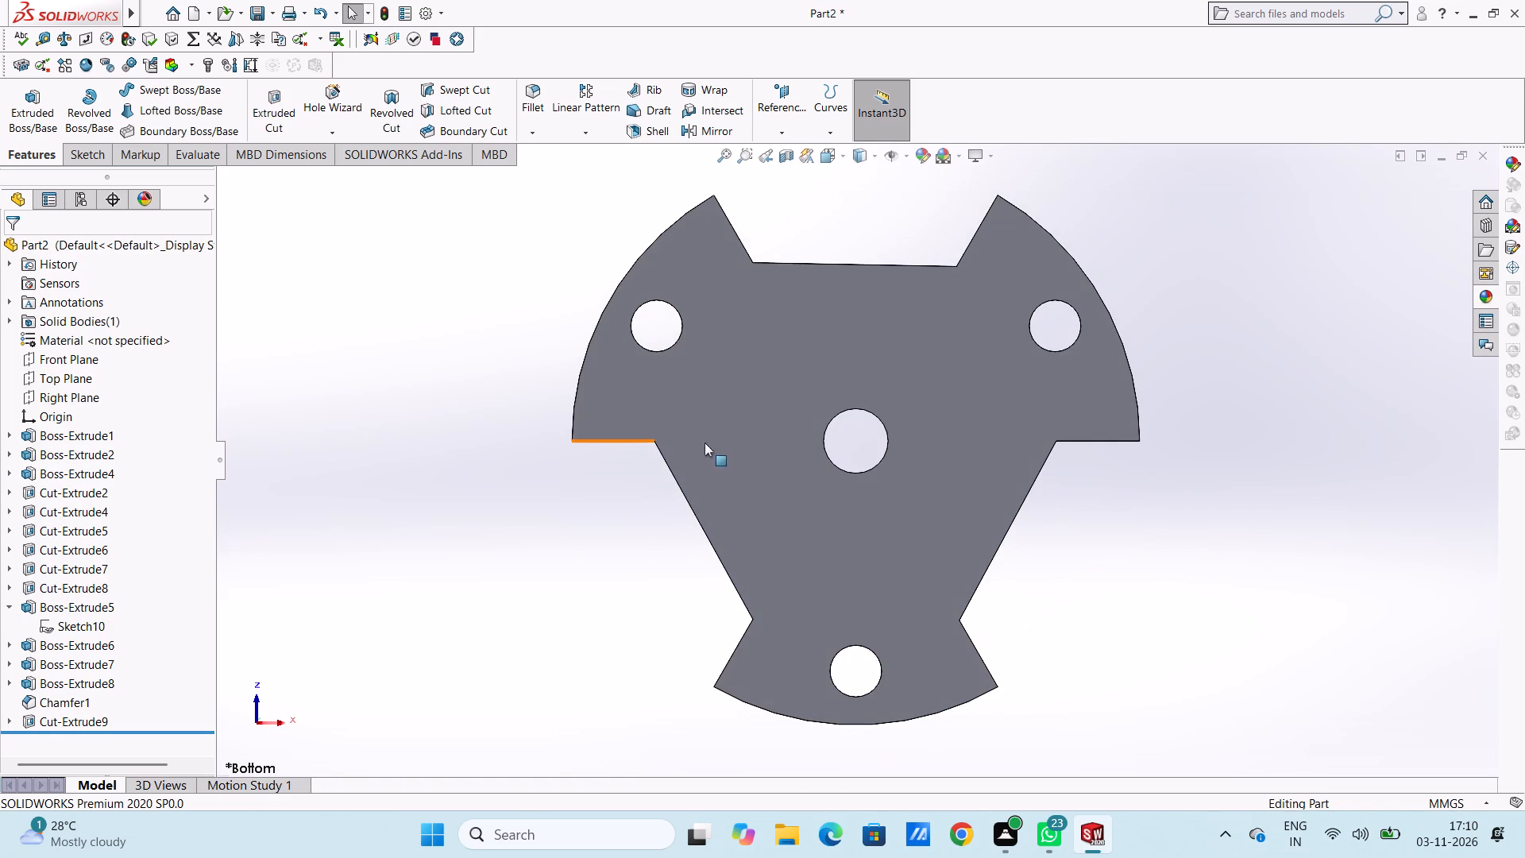
click(915, 388)
click(986, 343)
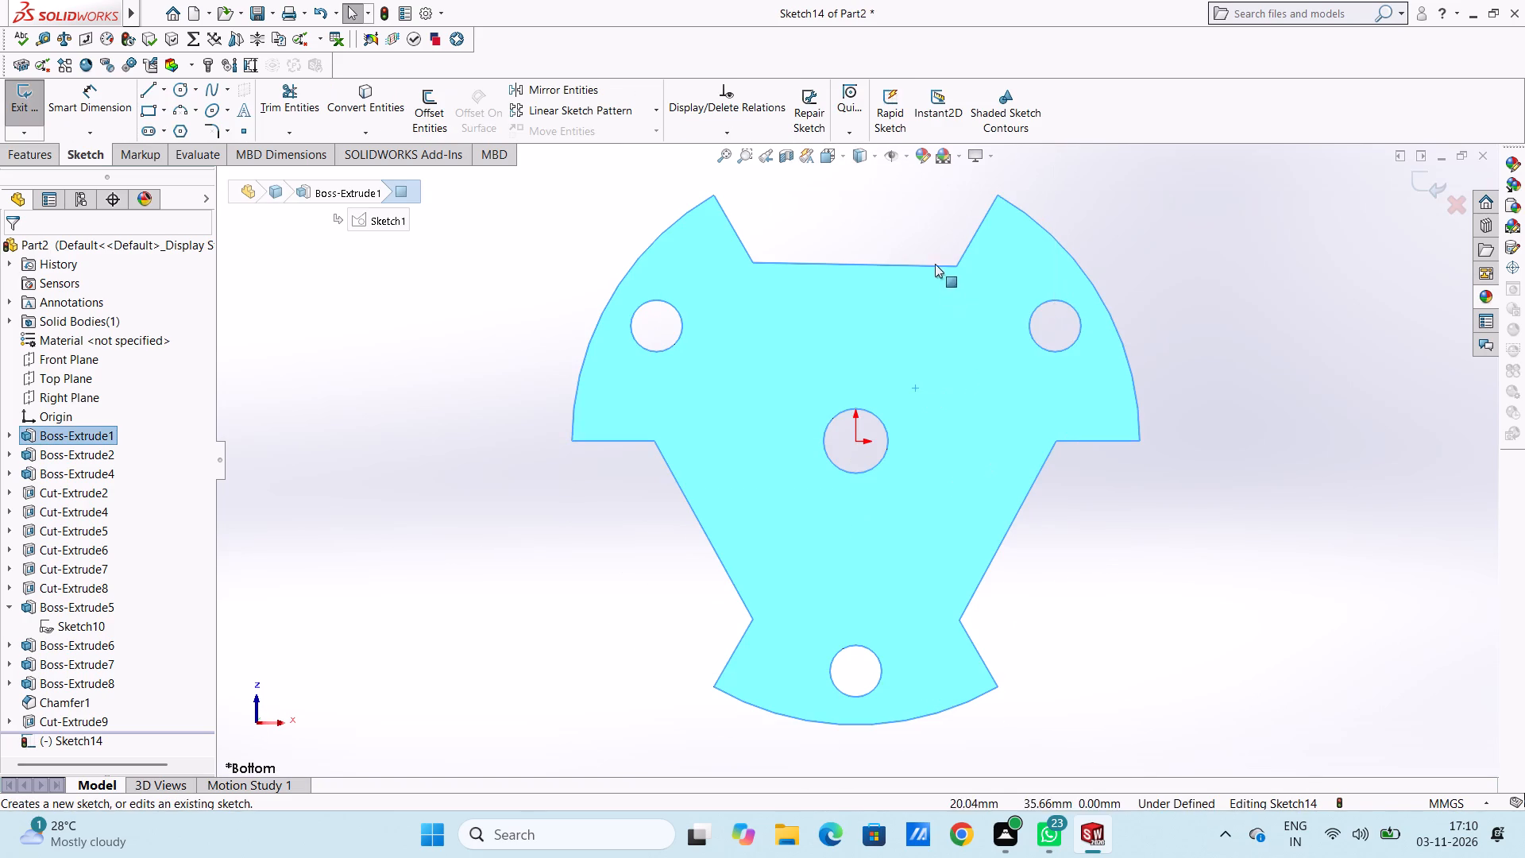
click(920, 216)
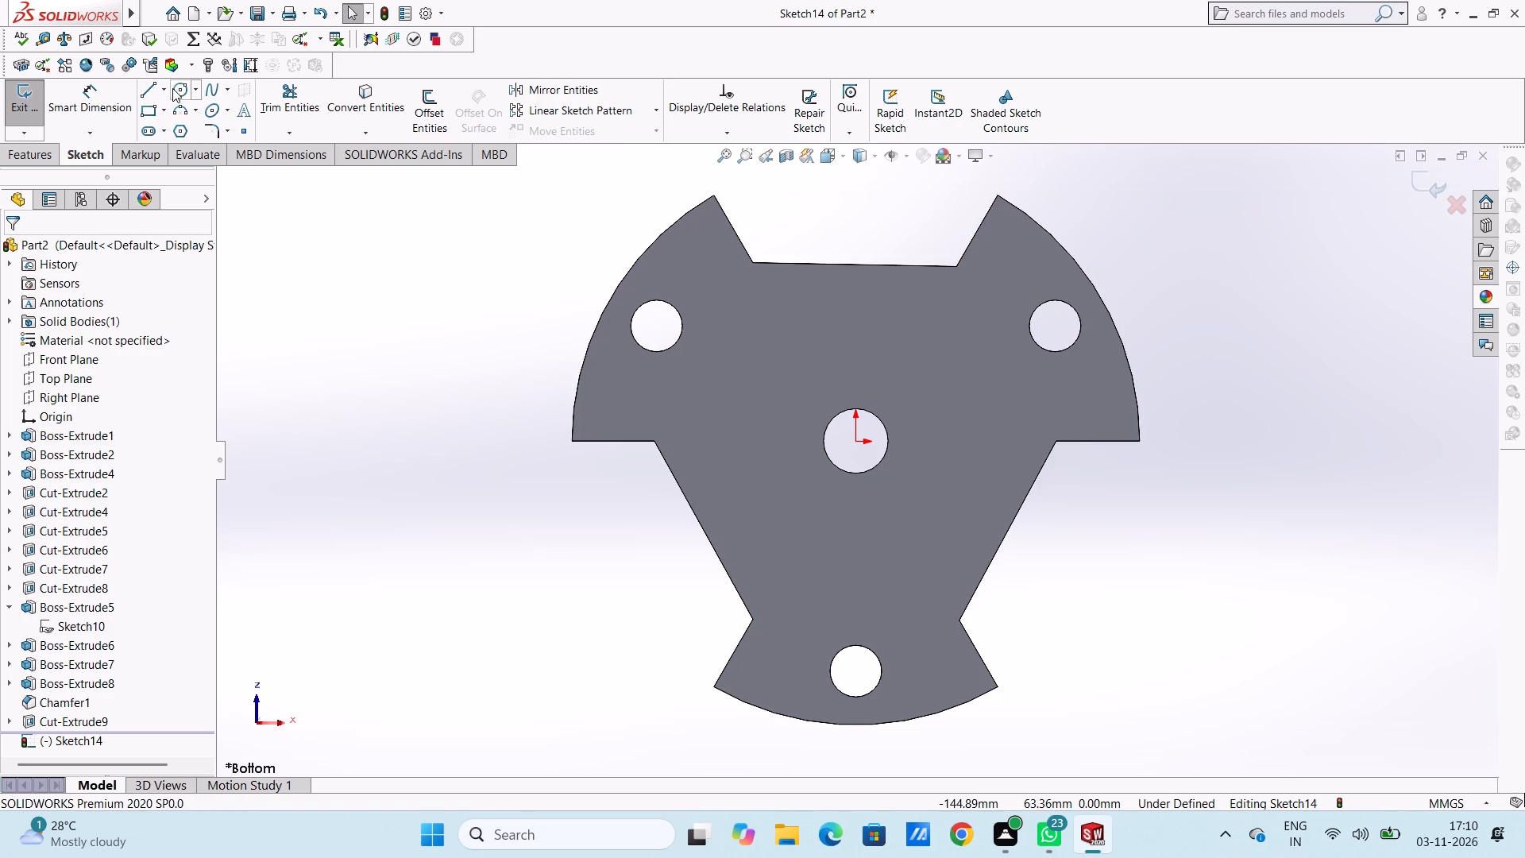
click(172, 88)
click(858, 442)
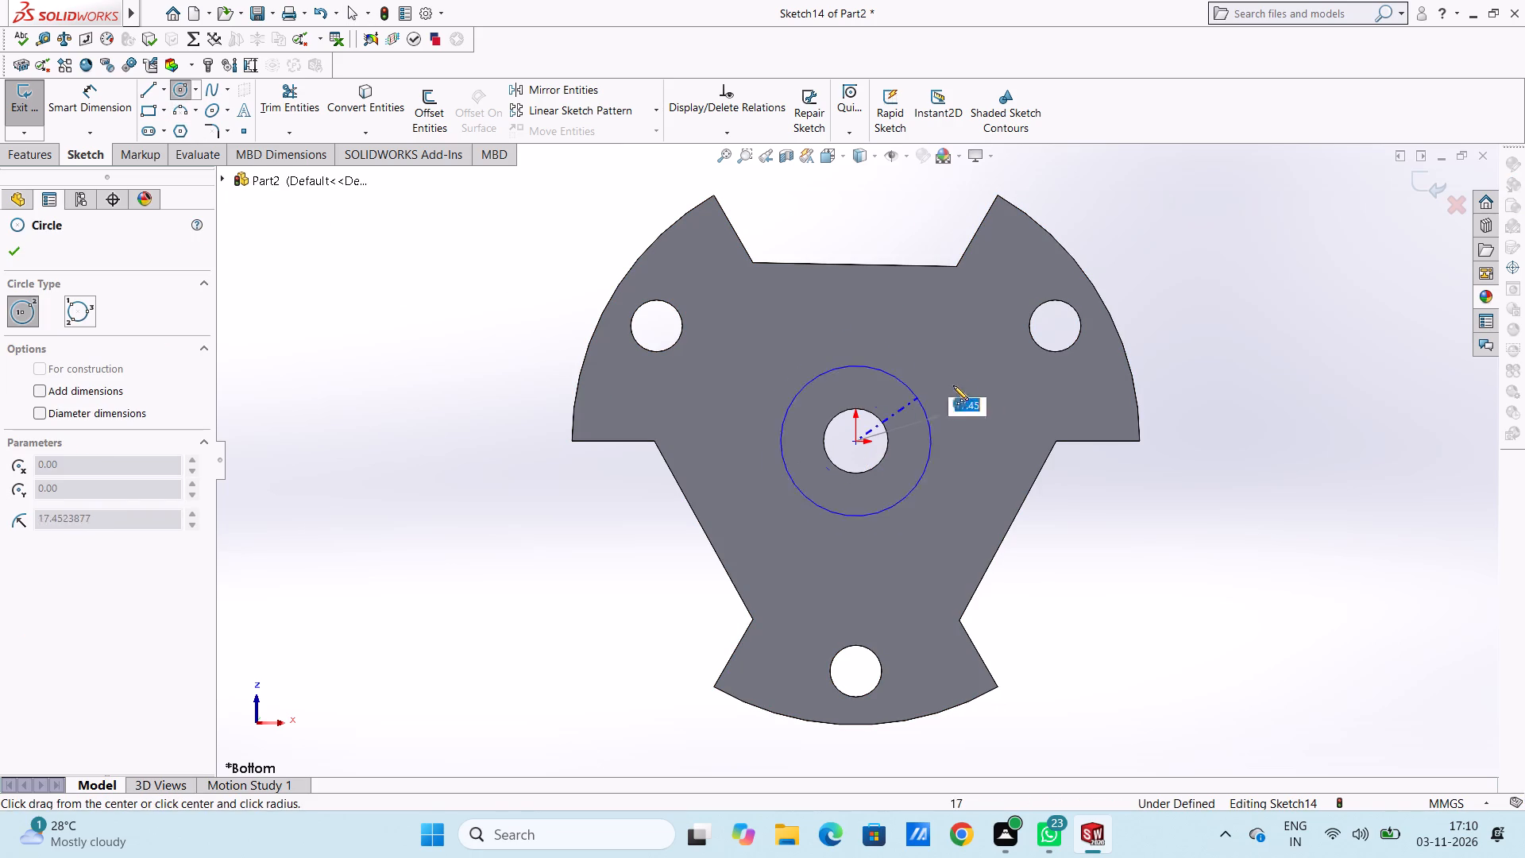
click(965, 380)
right_click(360, 330)
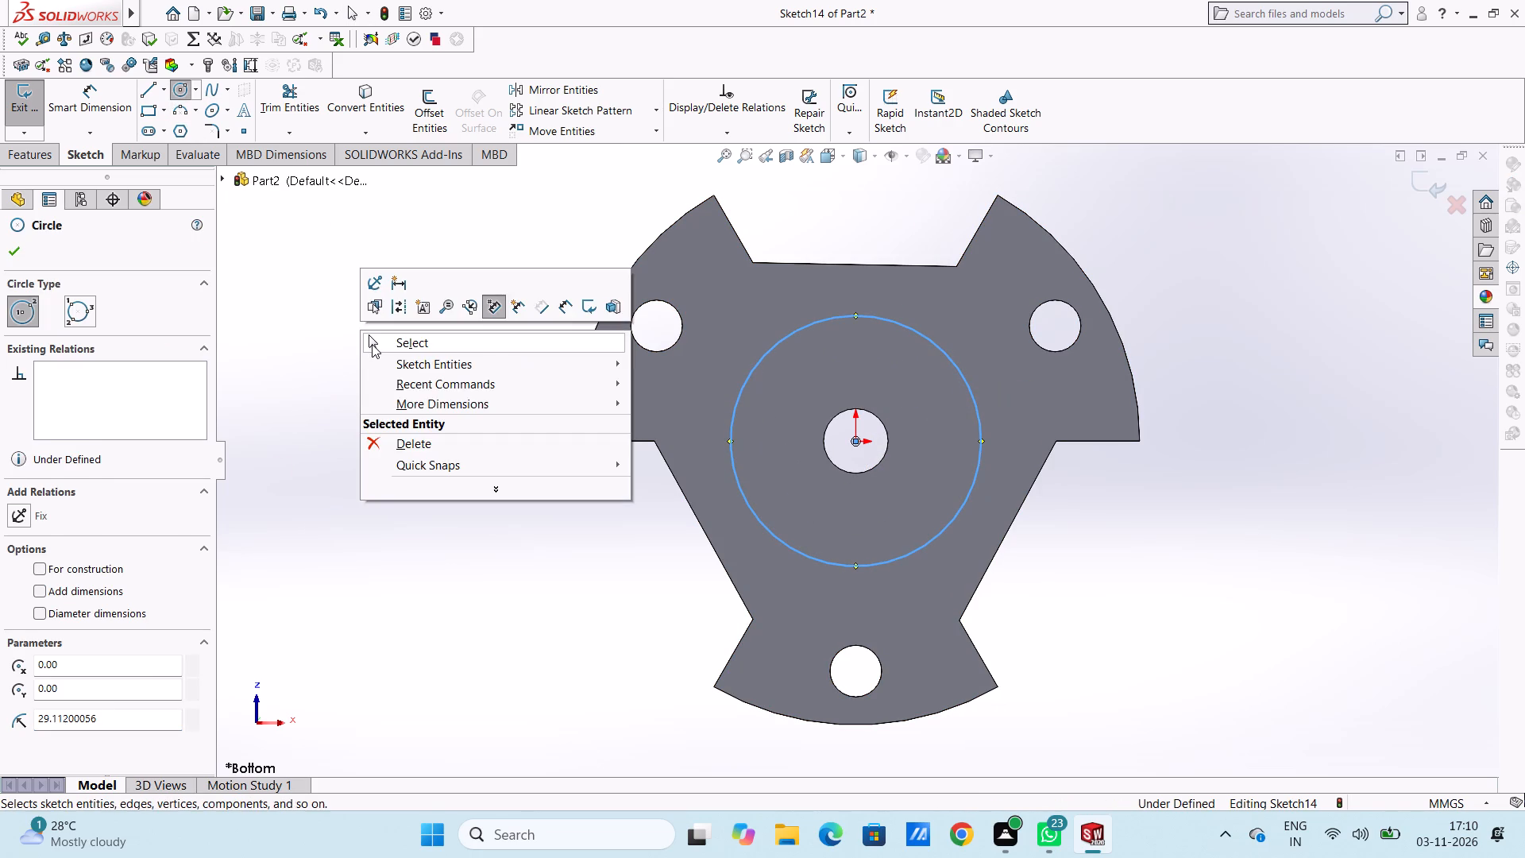
click(372, 344)
click(363, 392)
Dimension the underside circle's diameter at 44 mm.
click(96, 97)
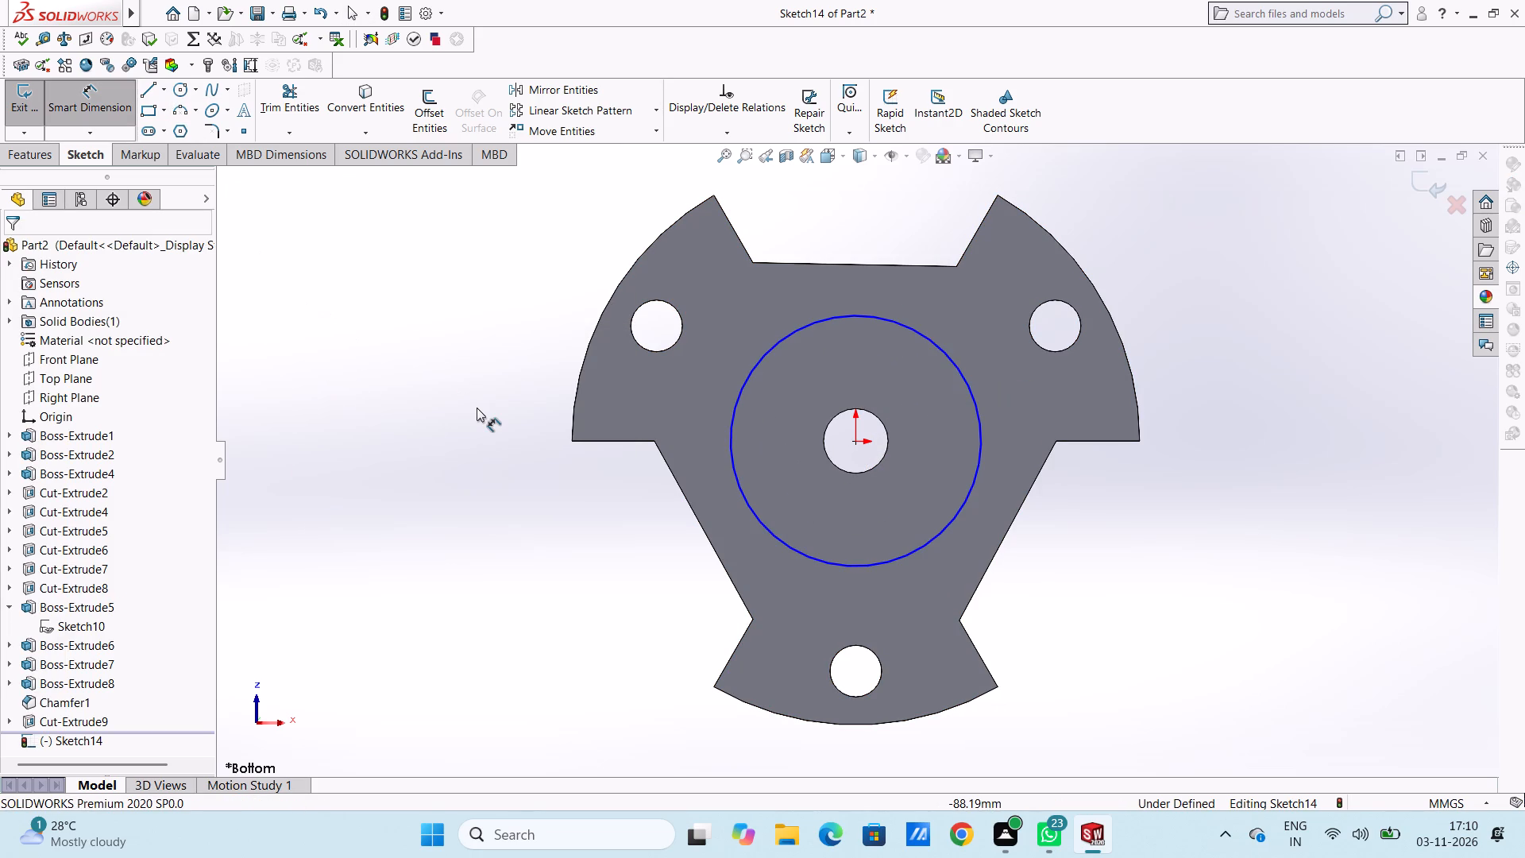
click(746, 497)
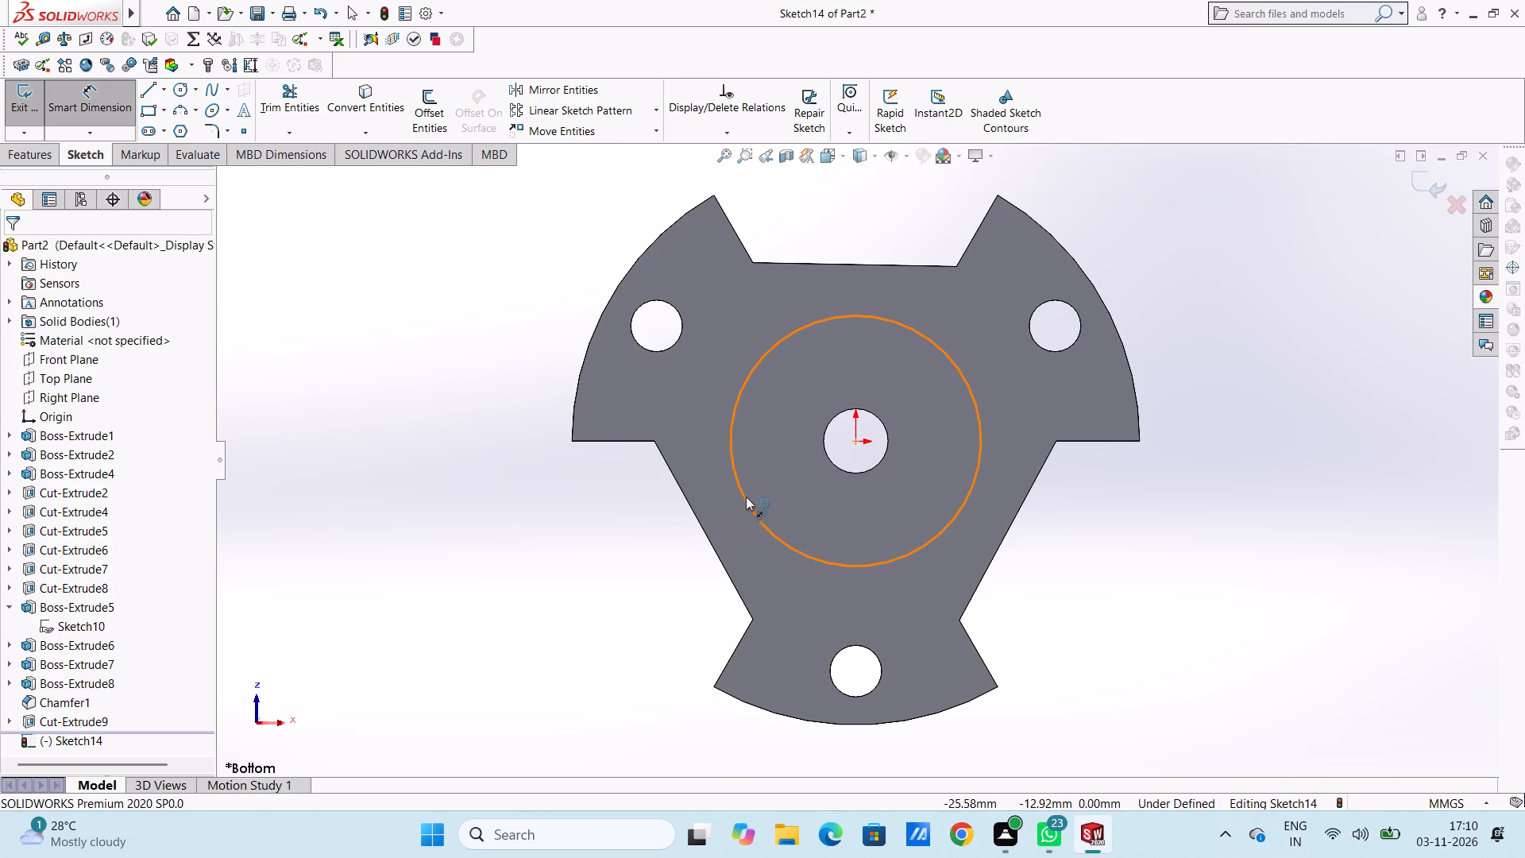
click(531, 624)
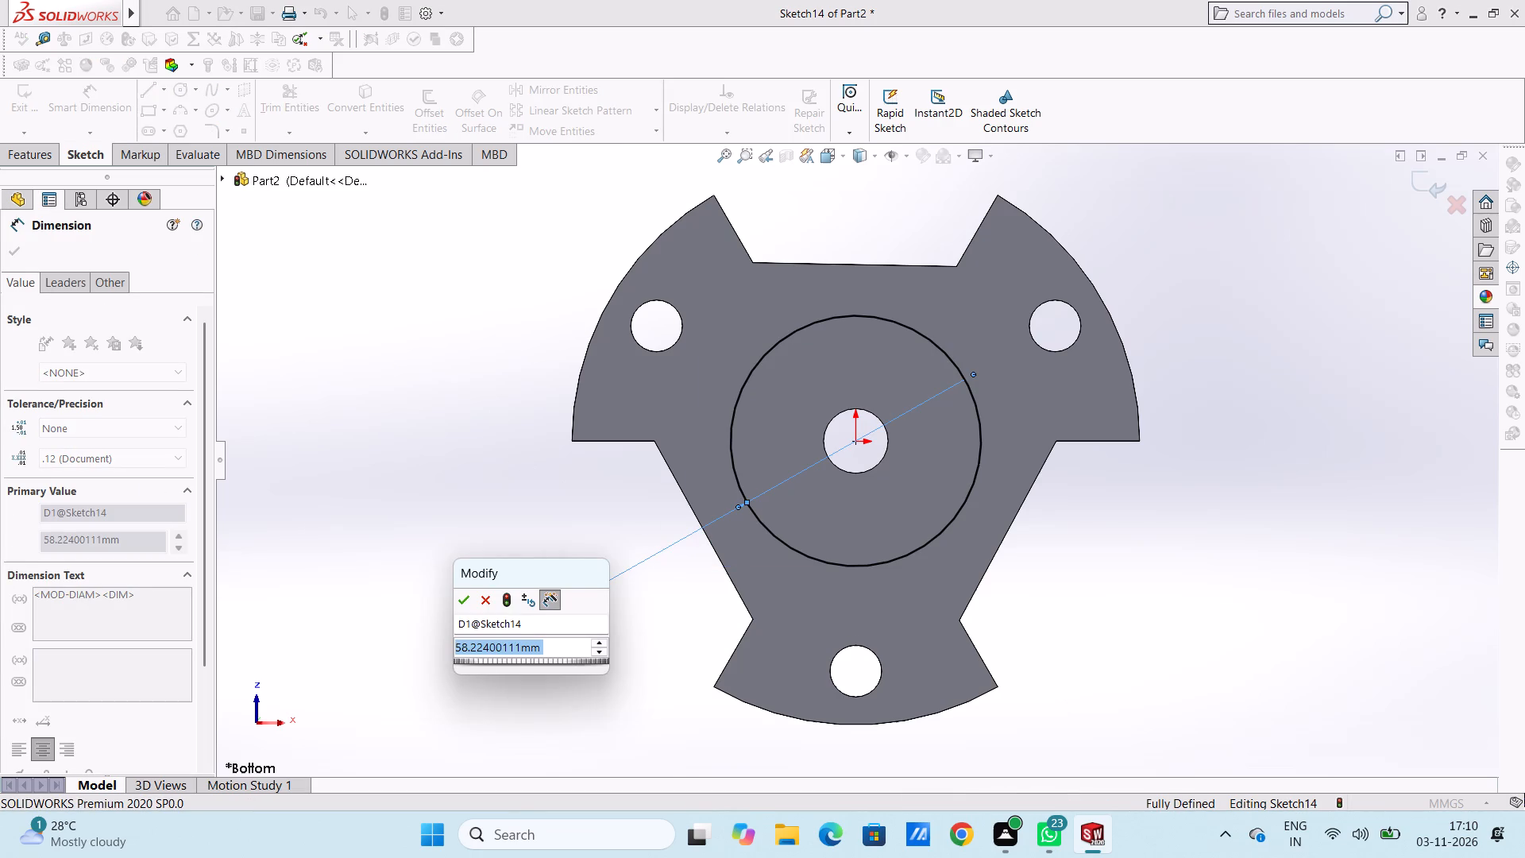
text(44)
key(Return)
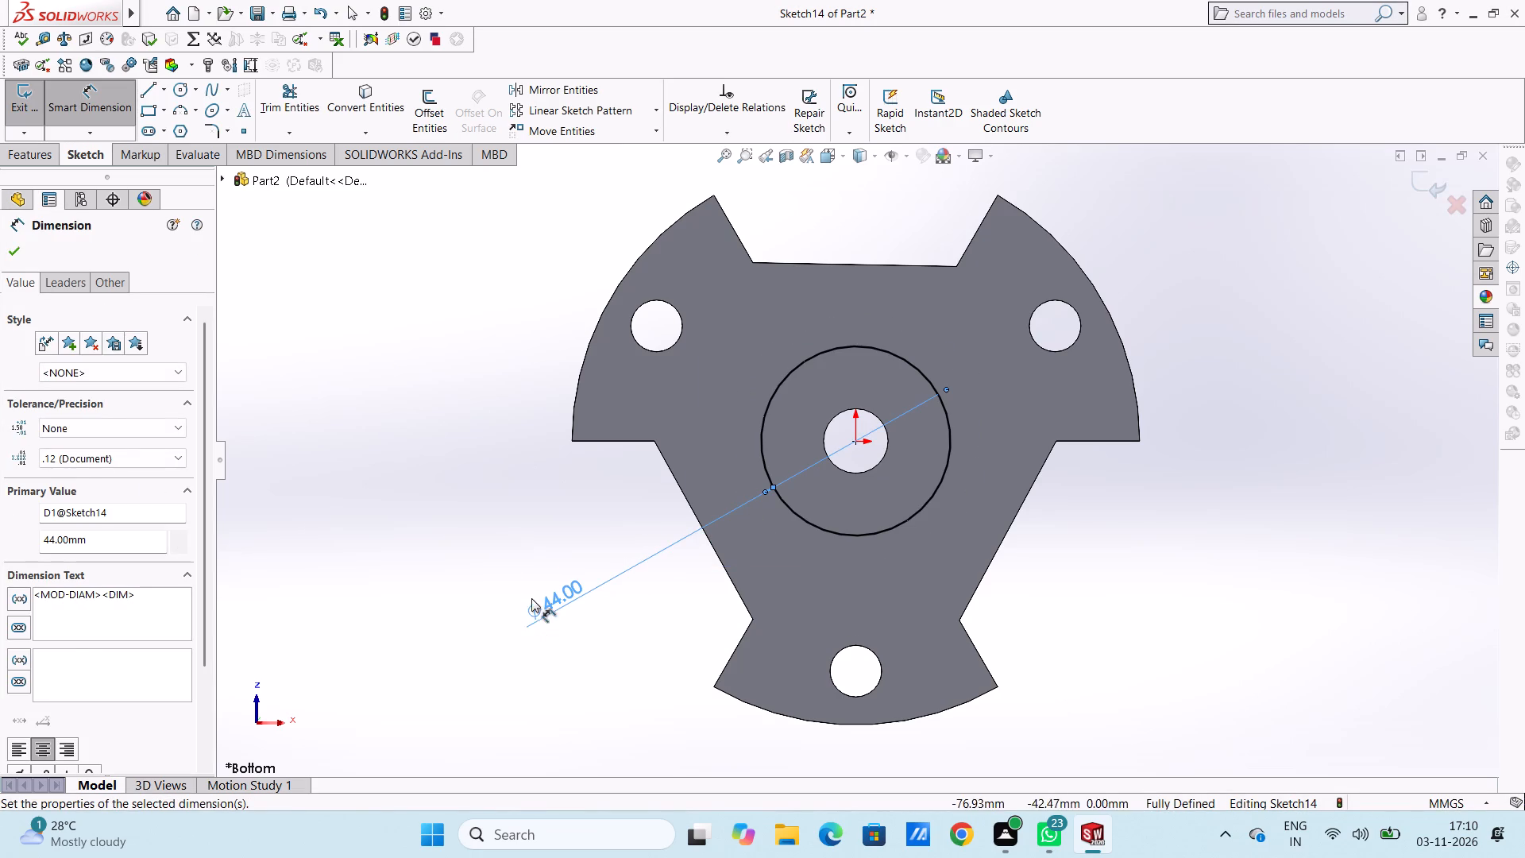
click(535, 543)
Cut the 44 mm circle 15 mm deep into the flange's underside with a blind extruded cut.
middle_drag(520, 331, 549, 524)
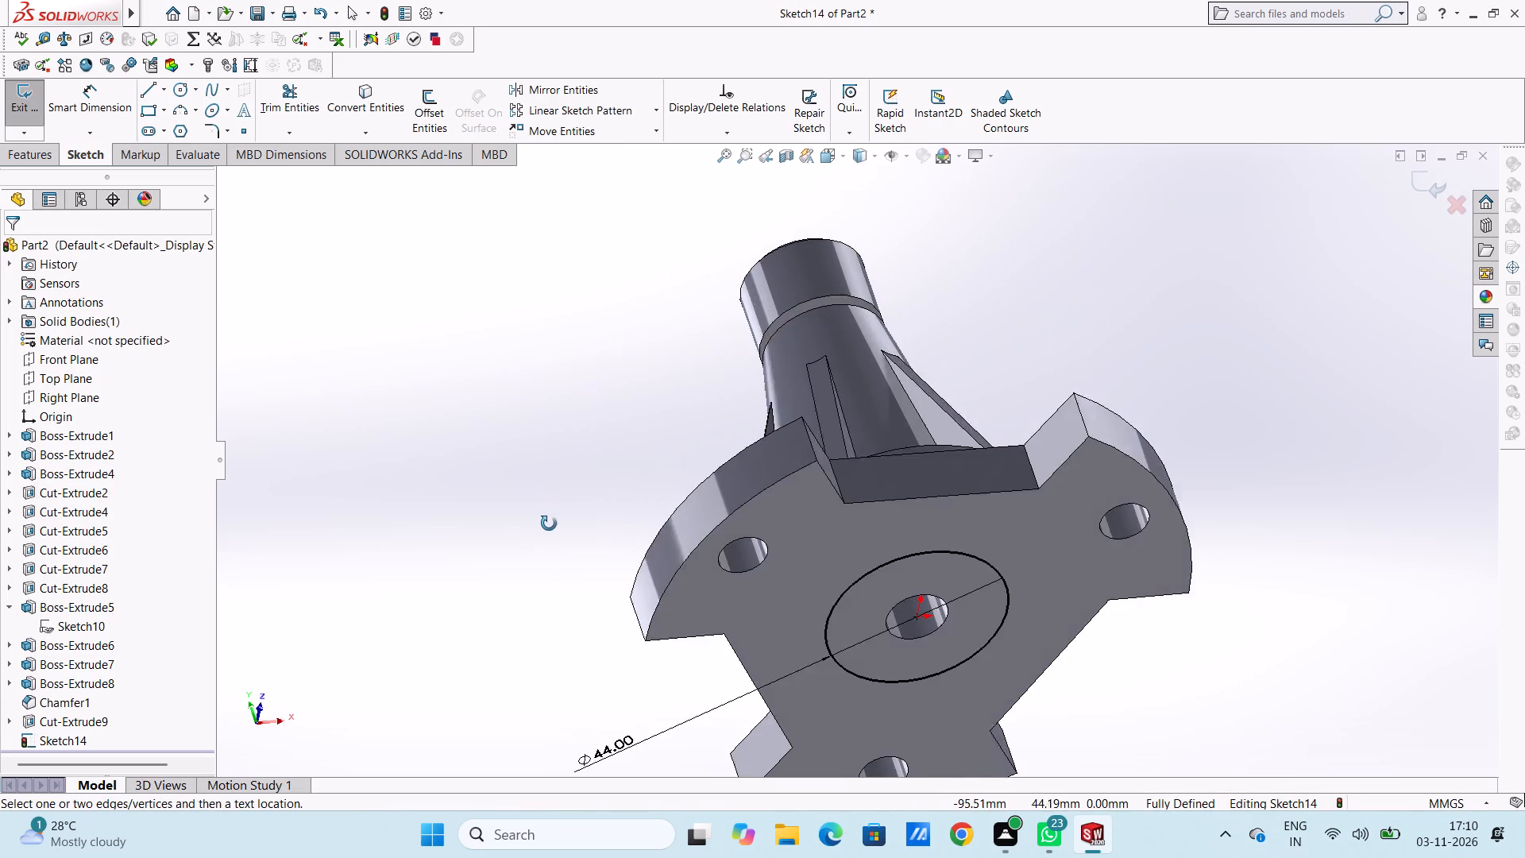
middle_drag(549, 524, 538, 545)
scroll(535, 551, up, 2)
middle_drag(539, 482, 501, 591)
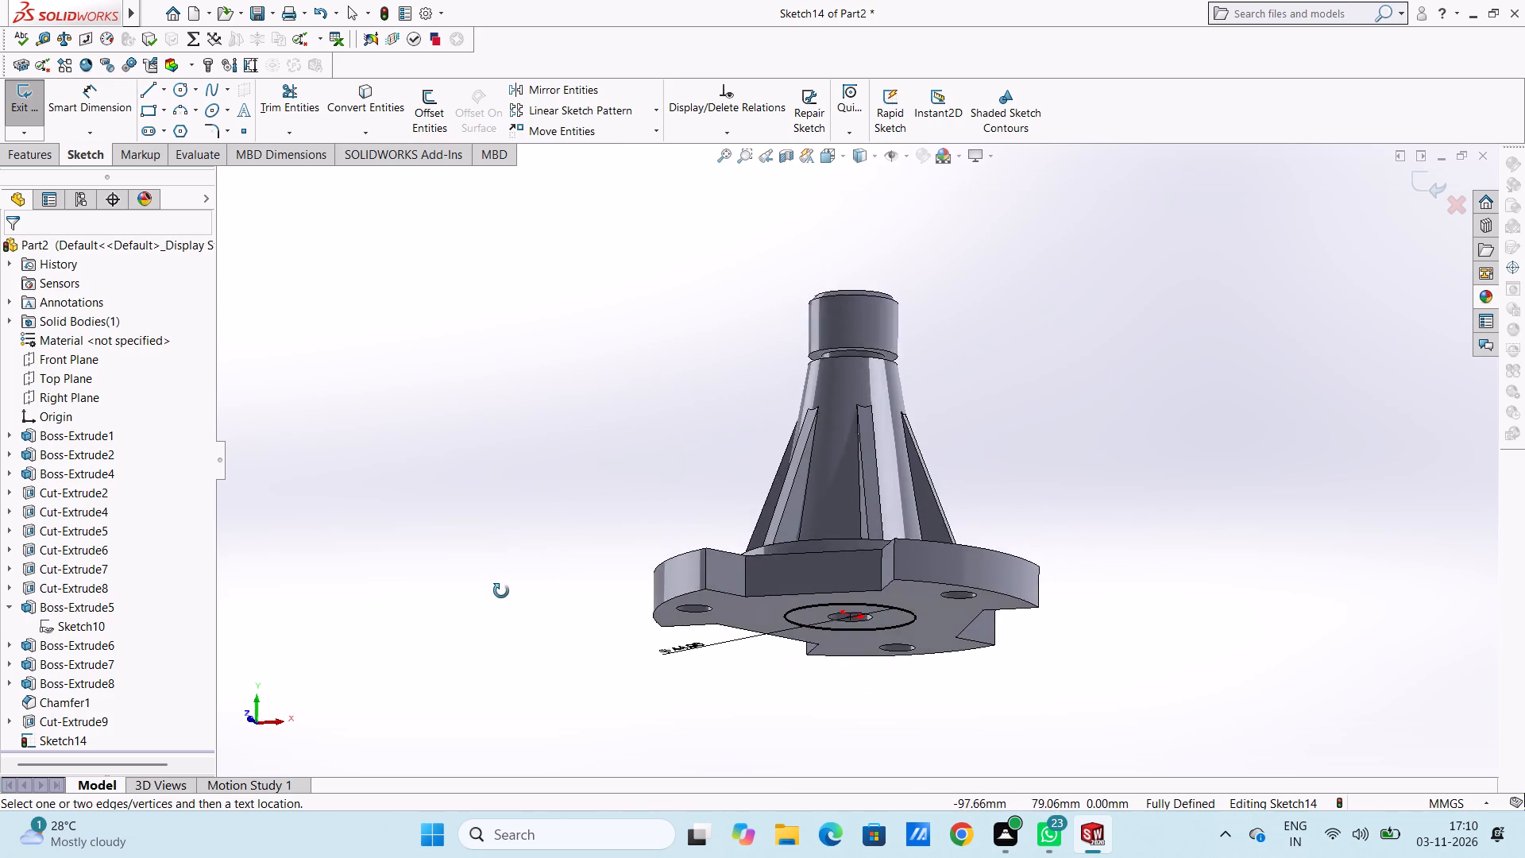
middle_drag(501, 591, 499, 453)
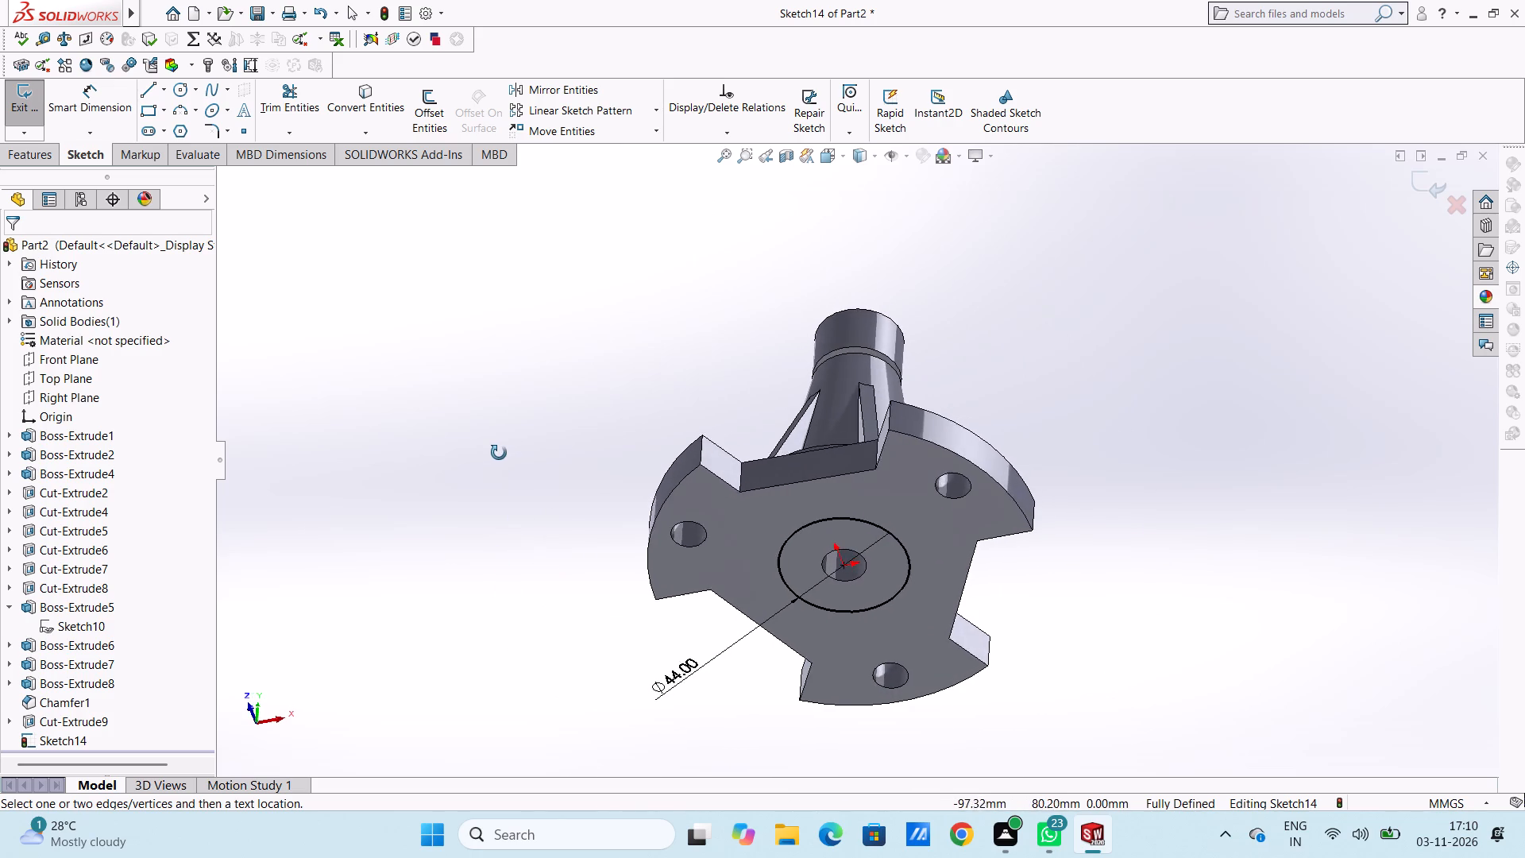
middle_drag(499, 453, 524, 575)
middle_drag(513, 491, 546, 620)
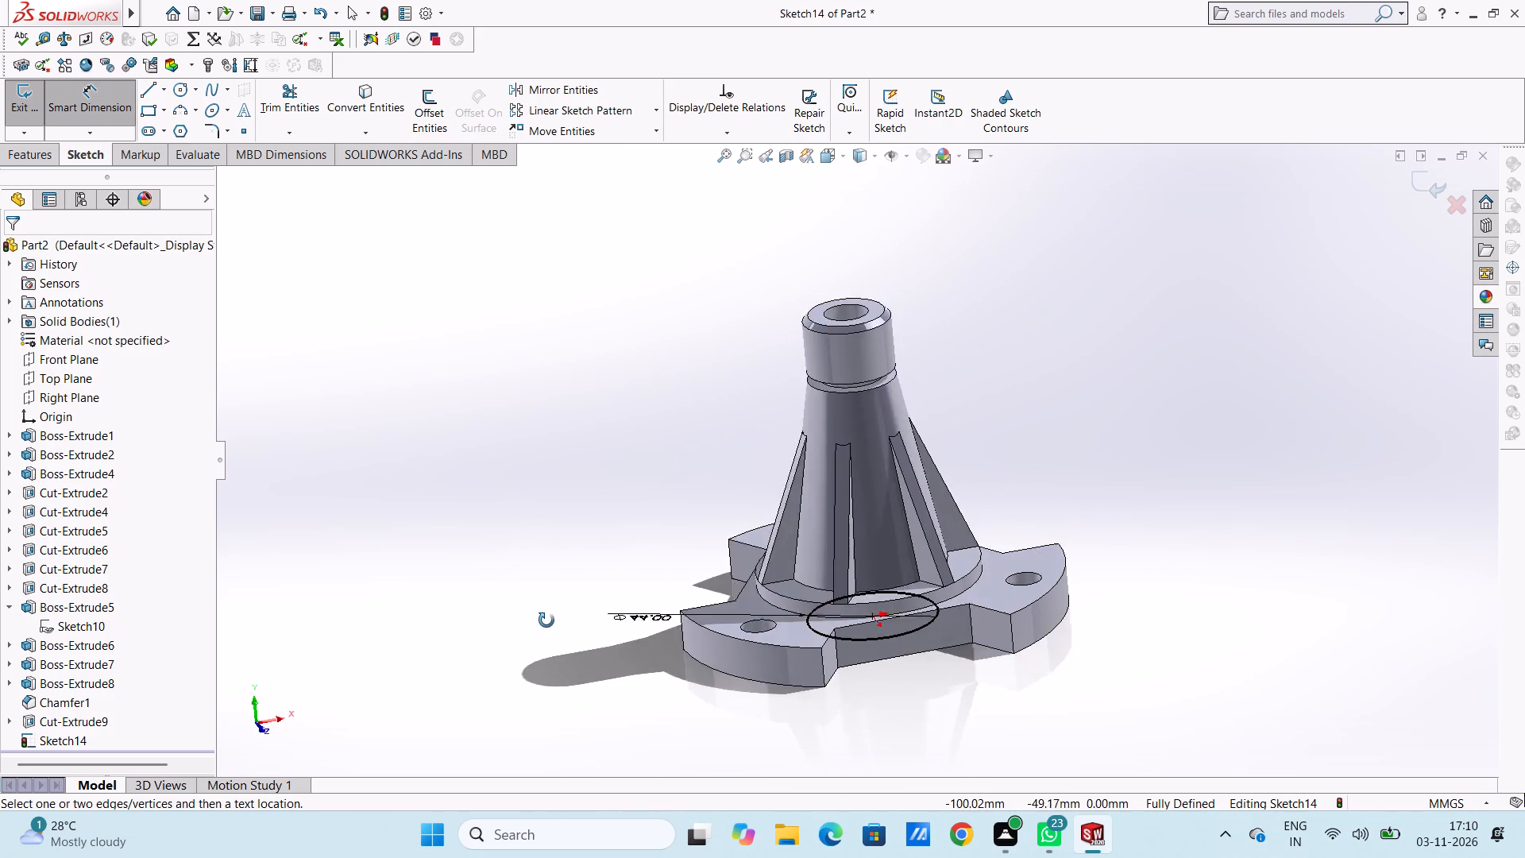
middle_drag(546, 620, 479, 548)
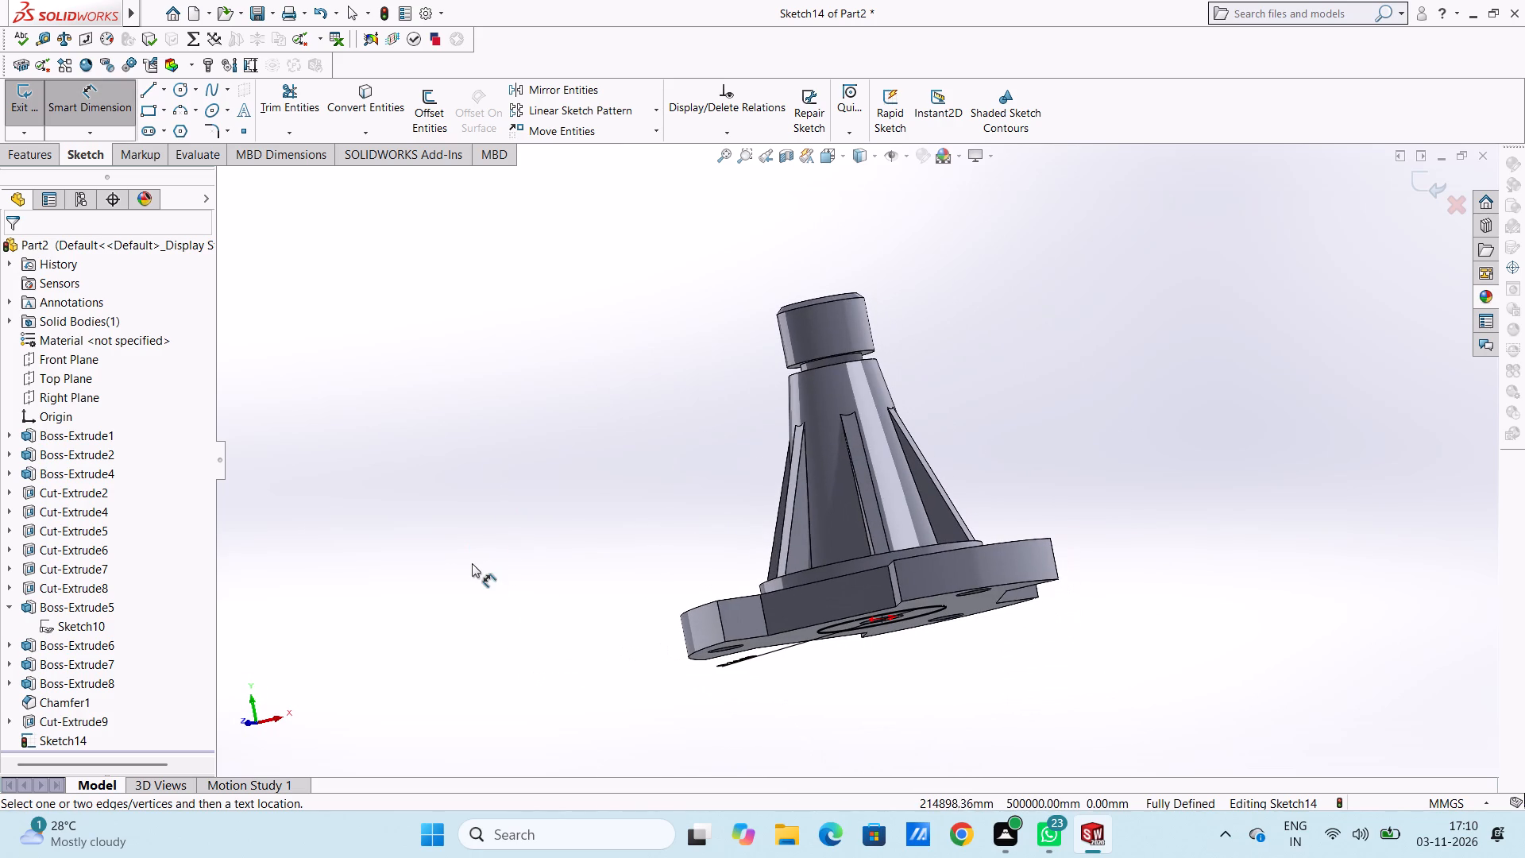
click(92, 110)
click(35, 153)
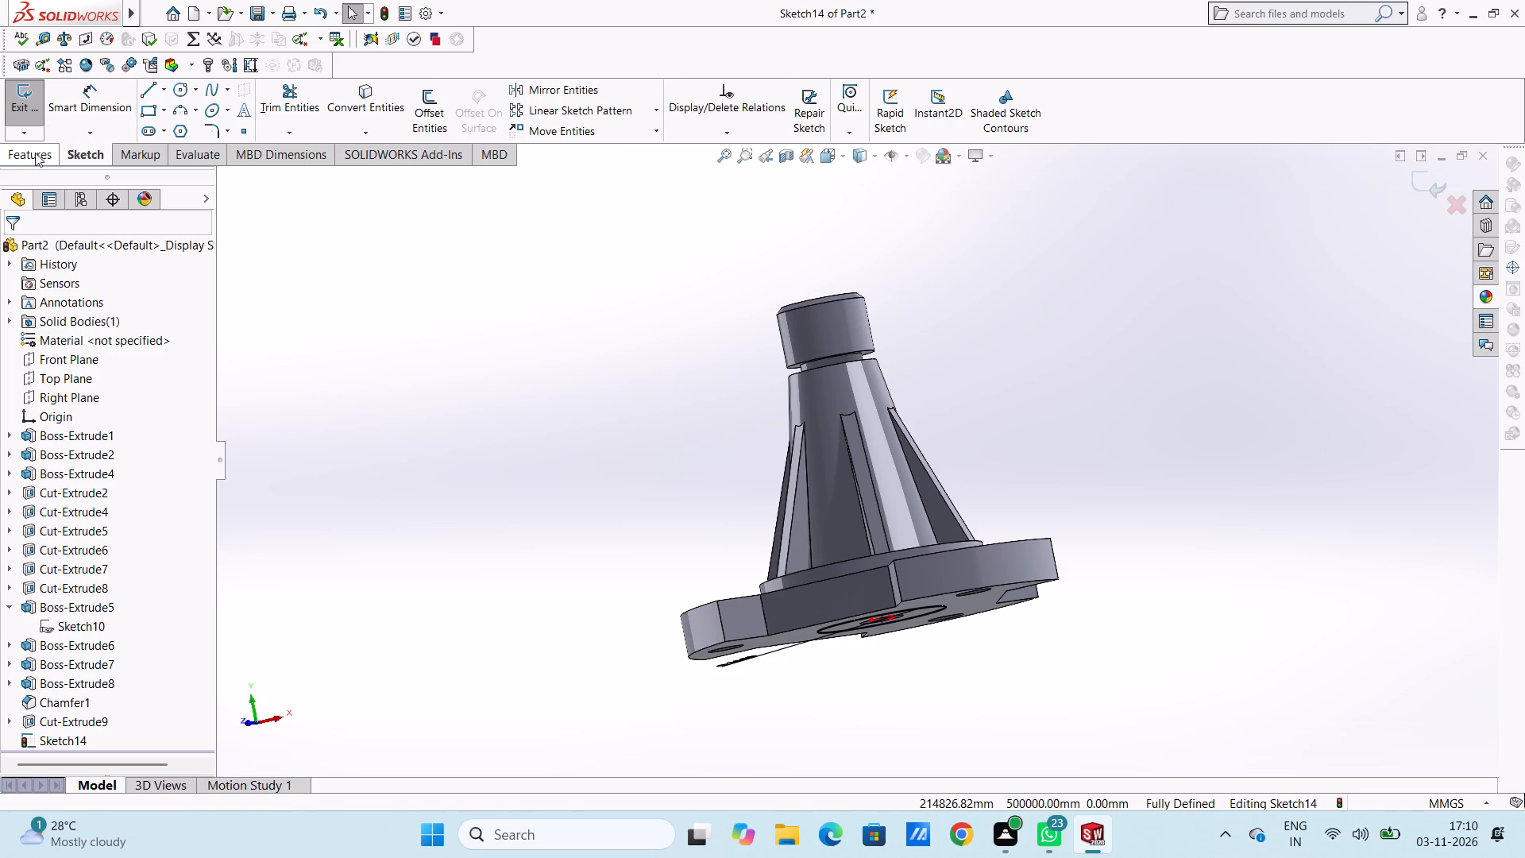
click(265, 95)
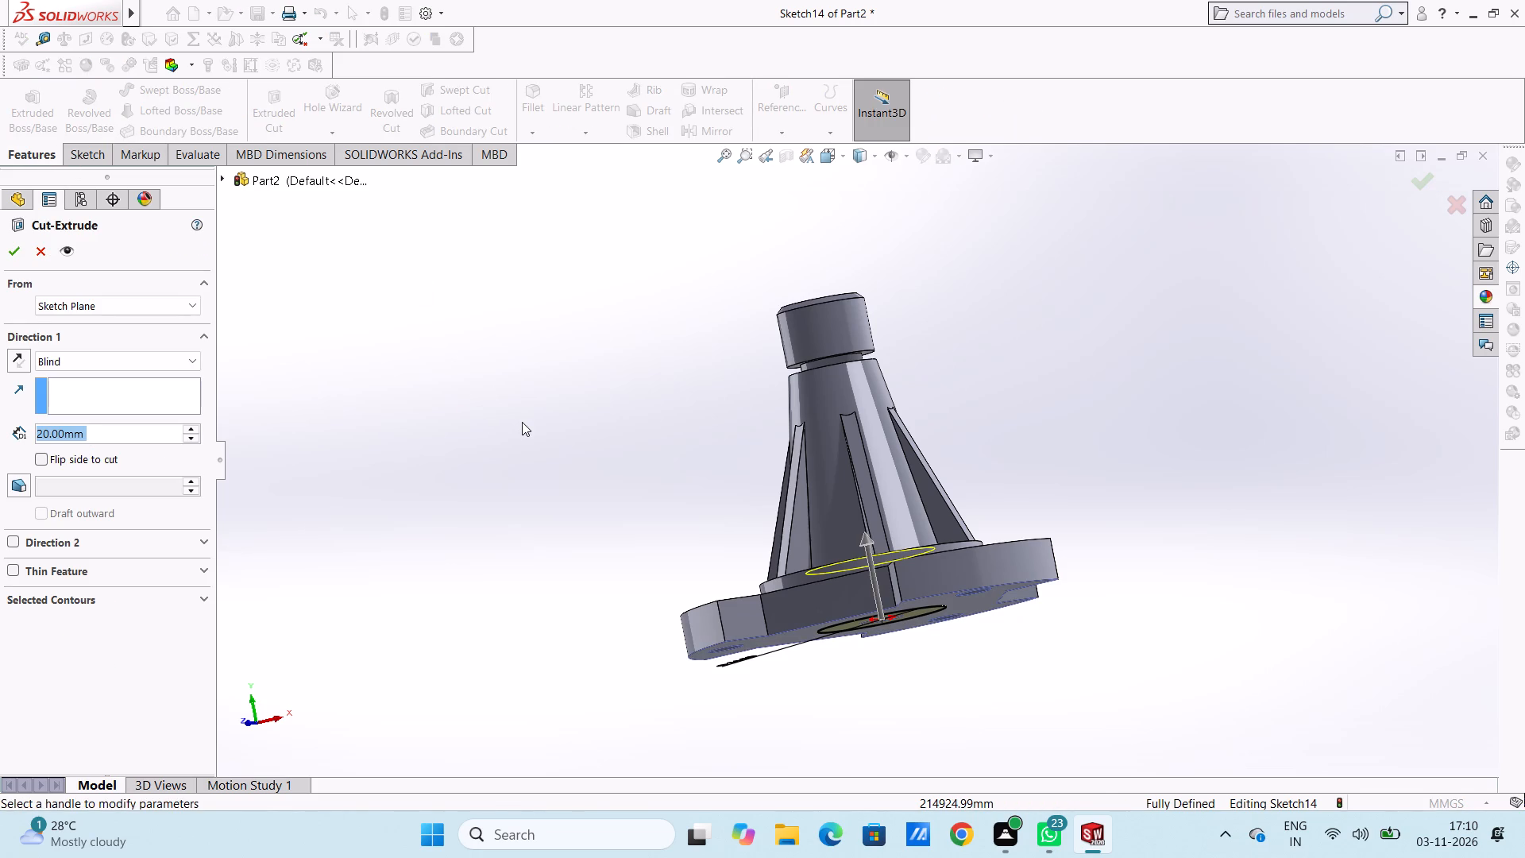
text(15)
key(Return)
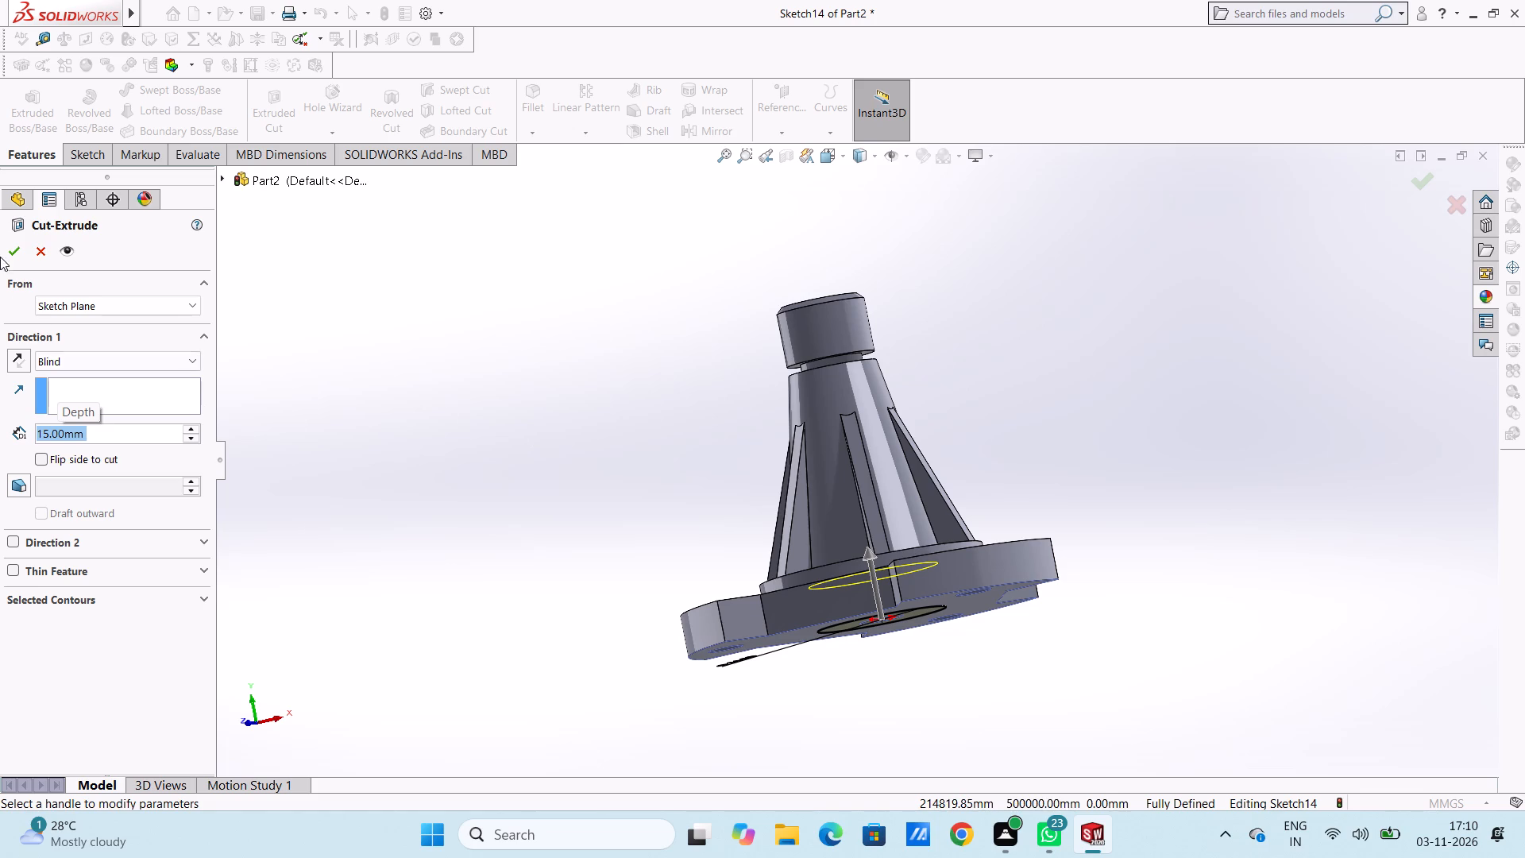
click(8, 256)
click(441, 363)
Sketch a circle of about 16.2 mm radius centred on the origin on the floor of the 44 mm recess.
middle_drag(512, 465, 499, 351)
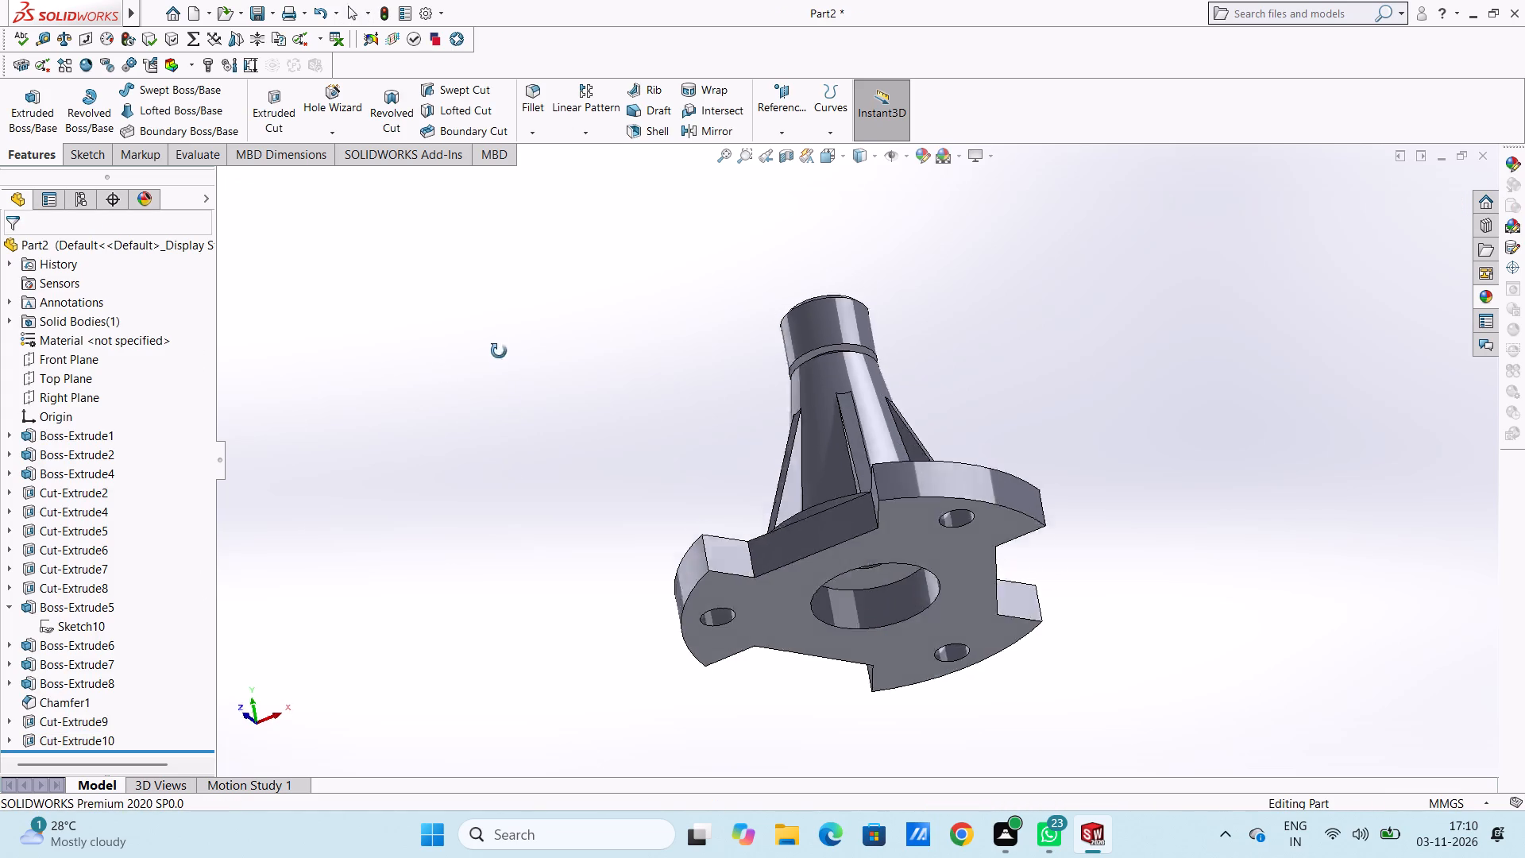
middle_drag(499, 351, 498, 347)
middle_drag(524, 500, 493, 387)
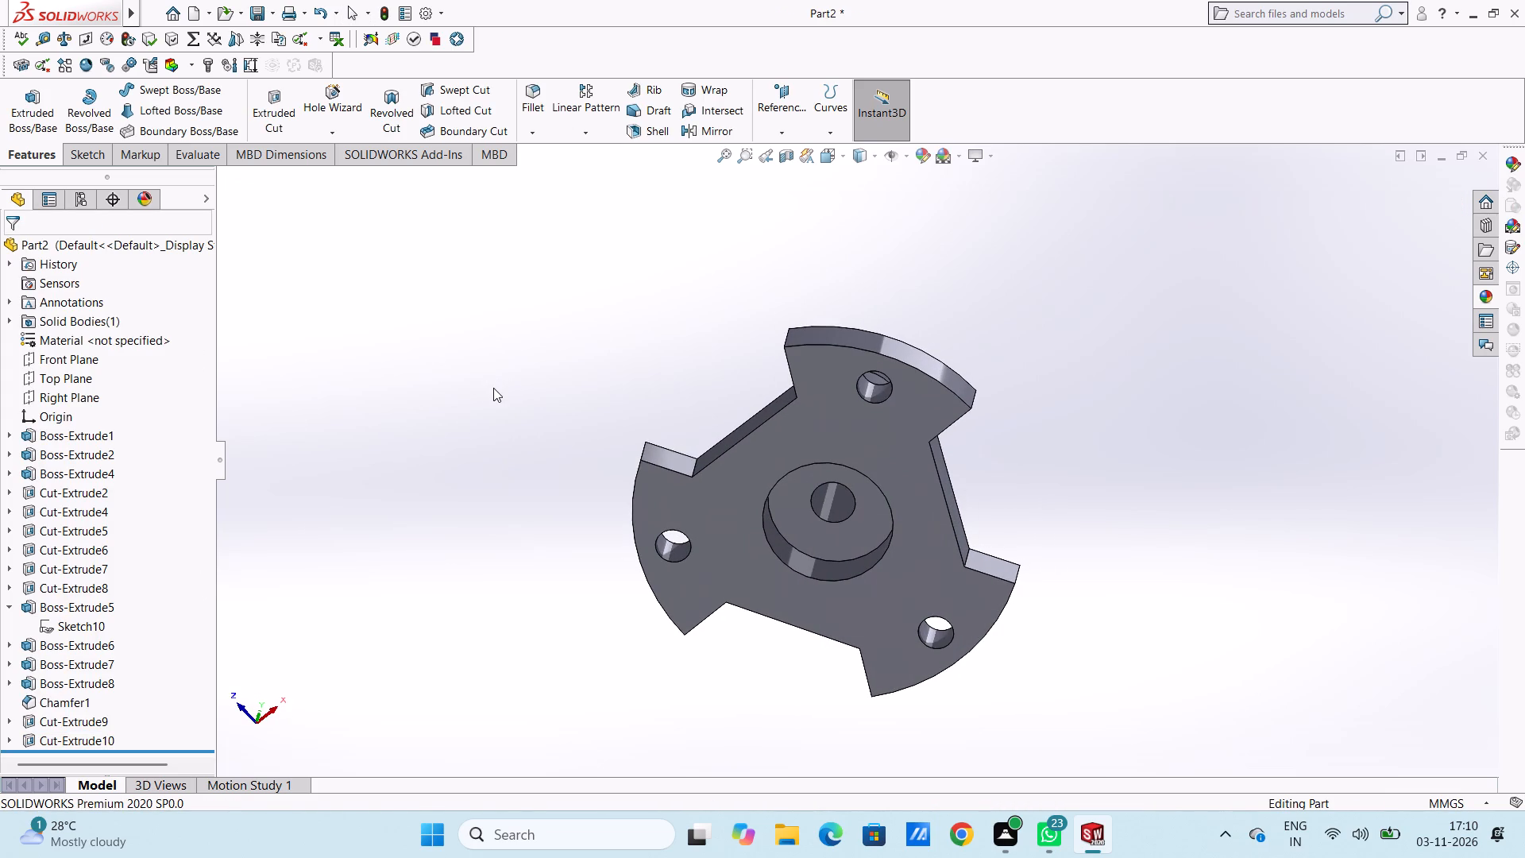
key(ctrl+5)
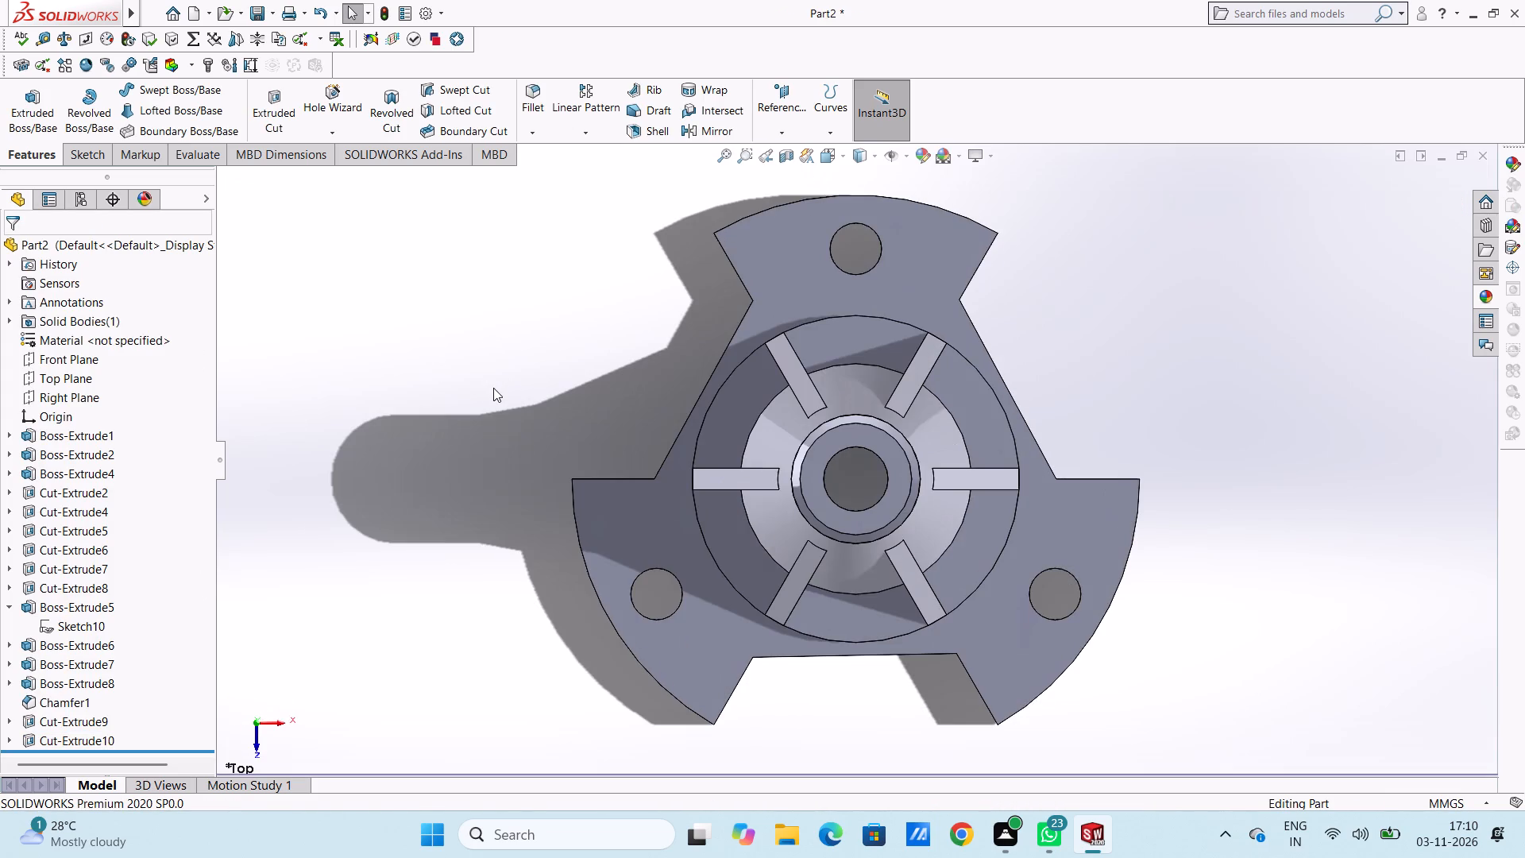
key(ctrl+6)
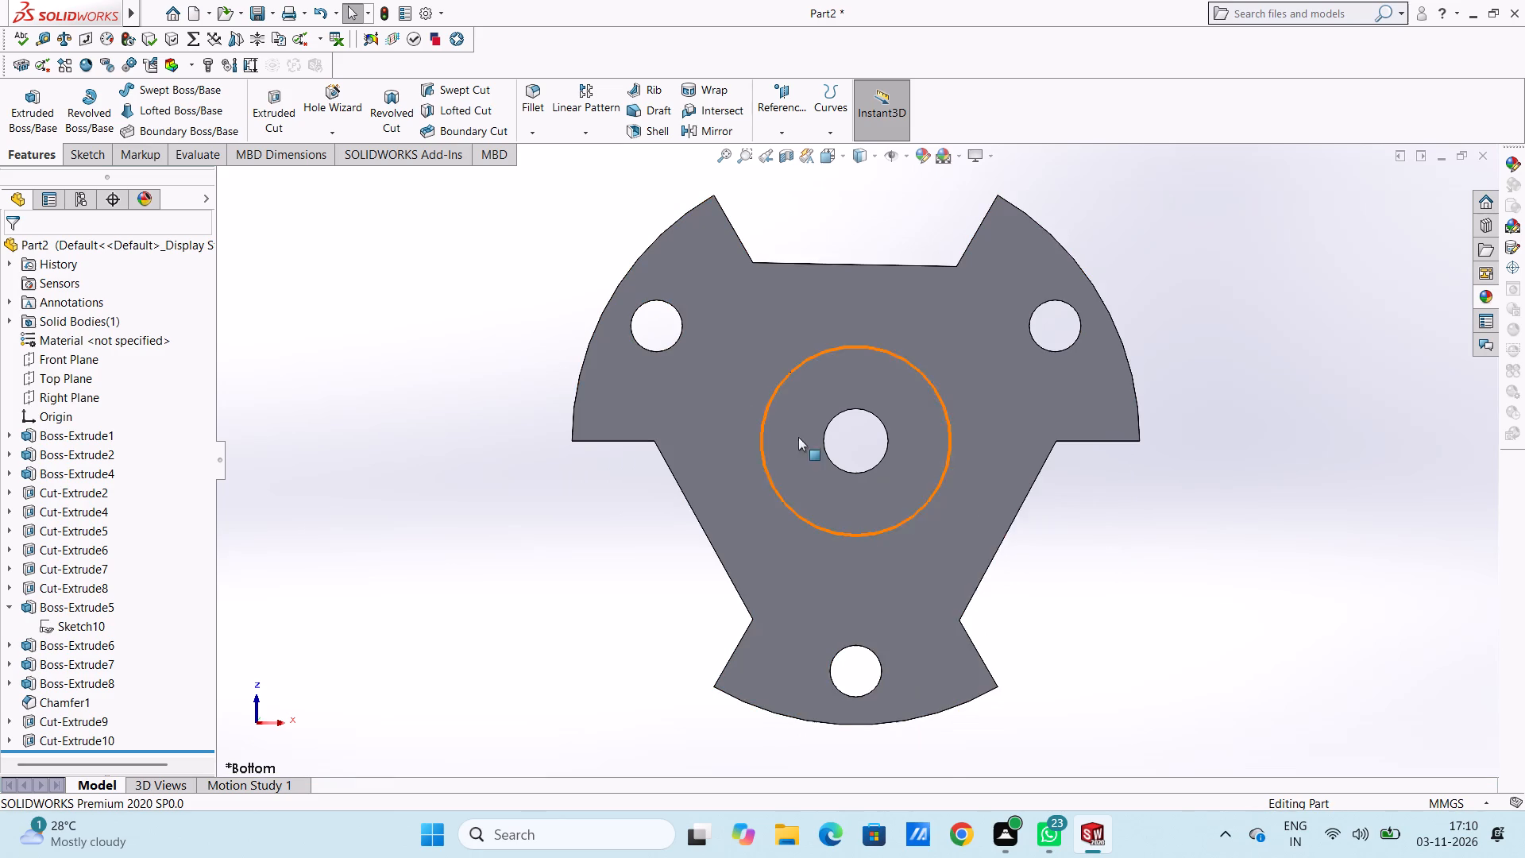
scroll(897, 406, down, 1)
click(847, 392)
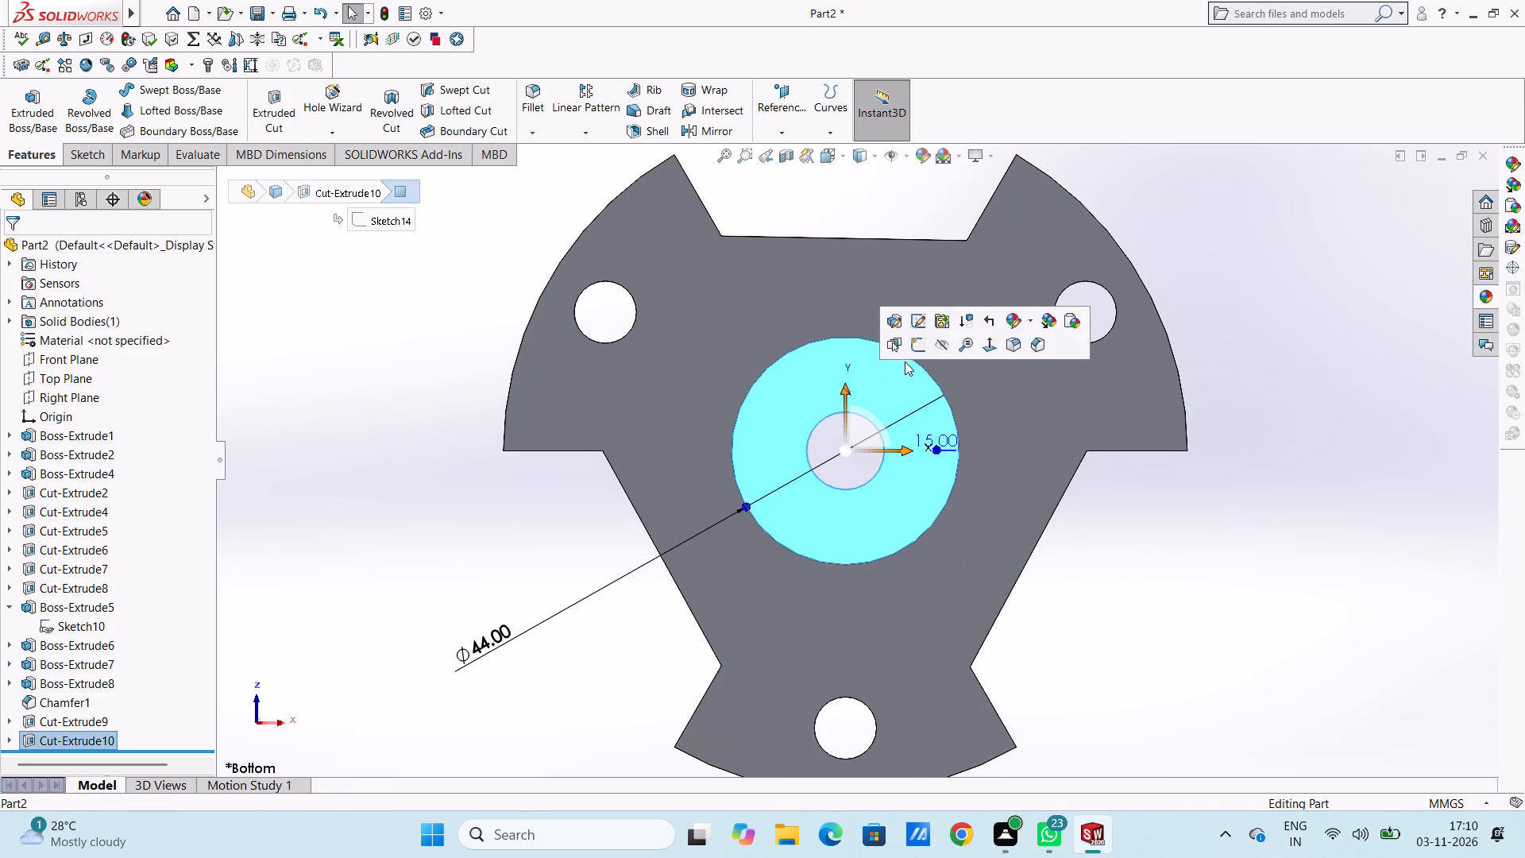
click(917, 346)
click(538, 528)
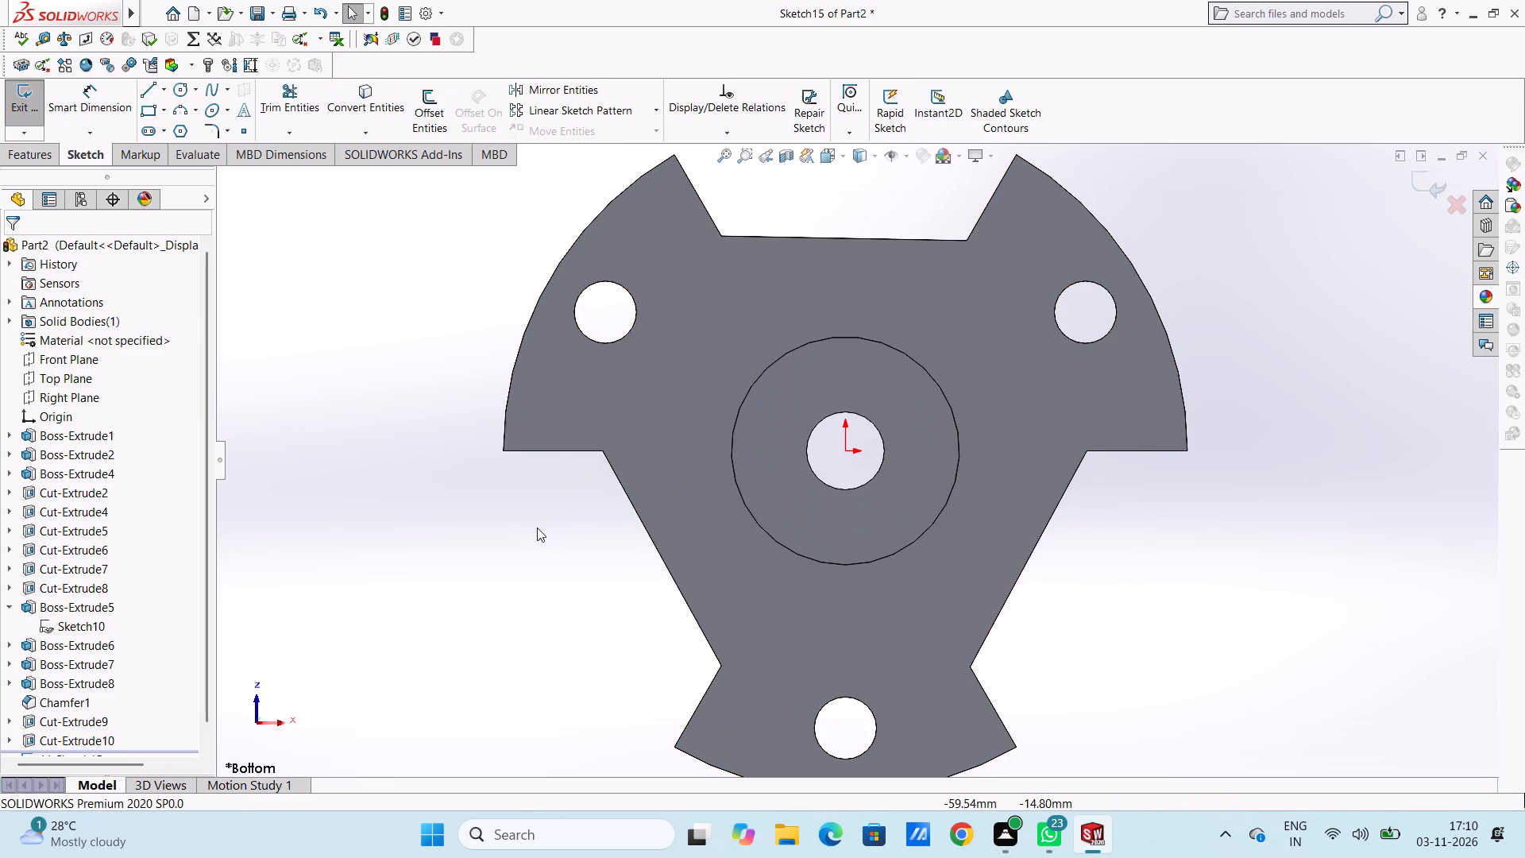
click(178, 92)
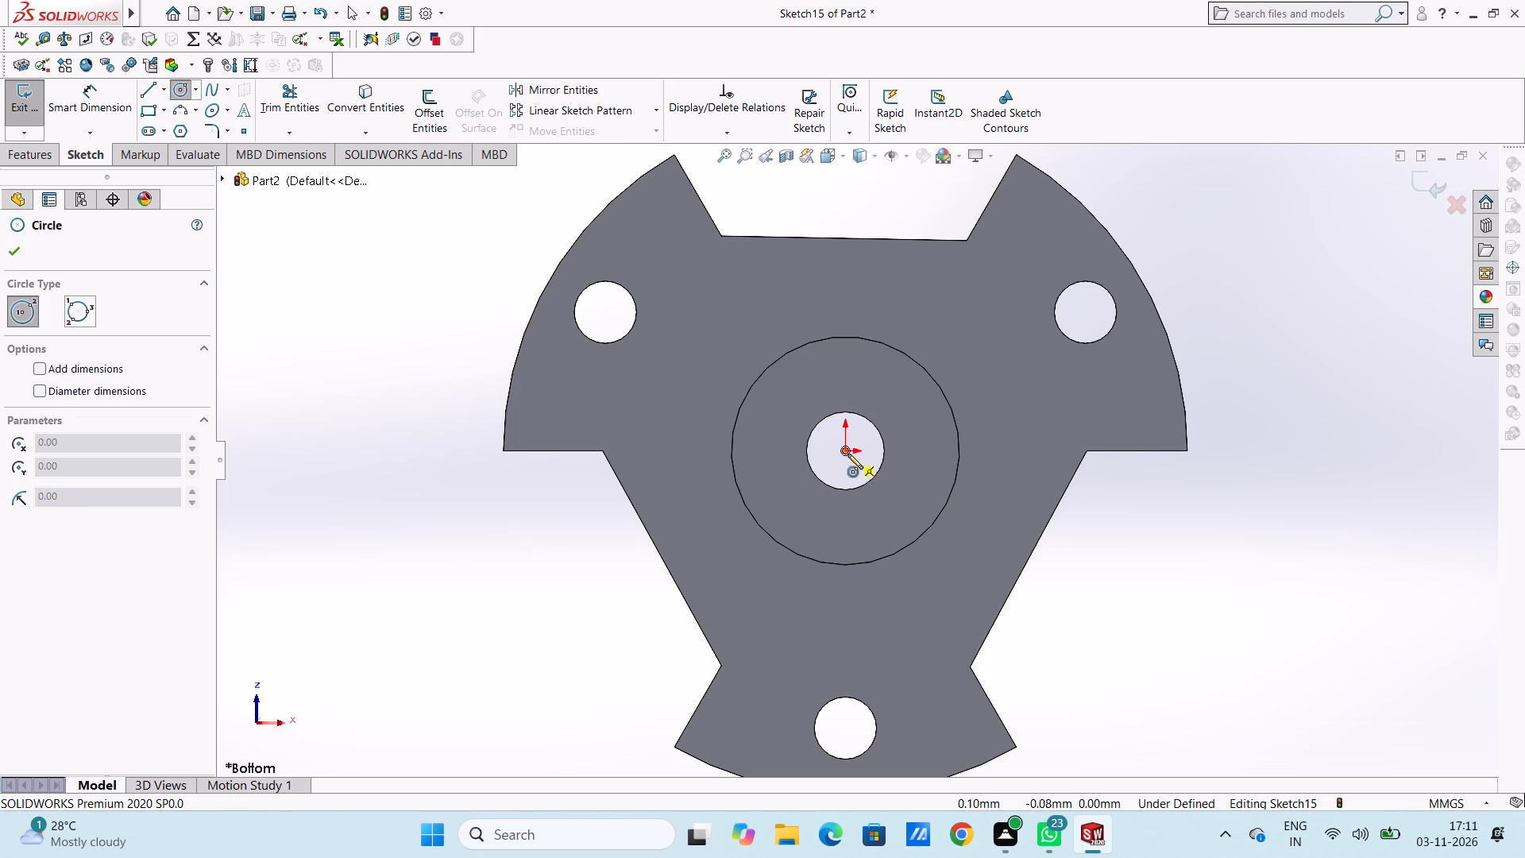
click(847, 454)
click(882, 526)
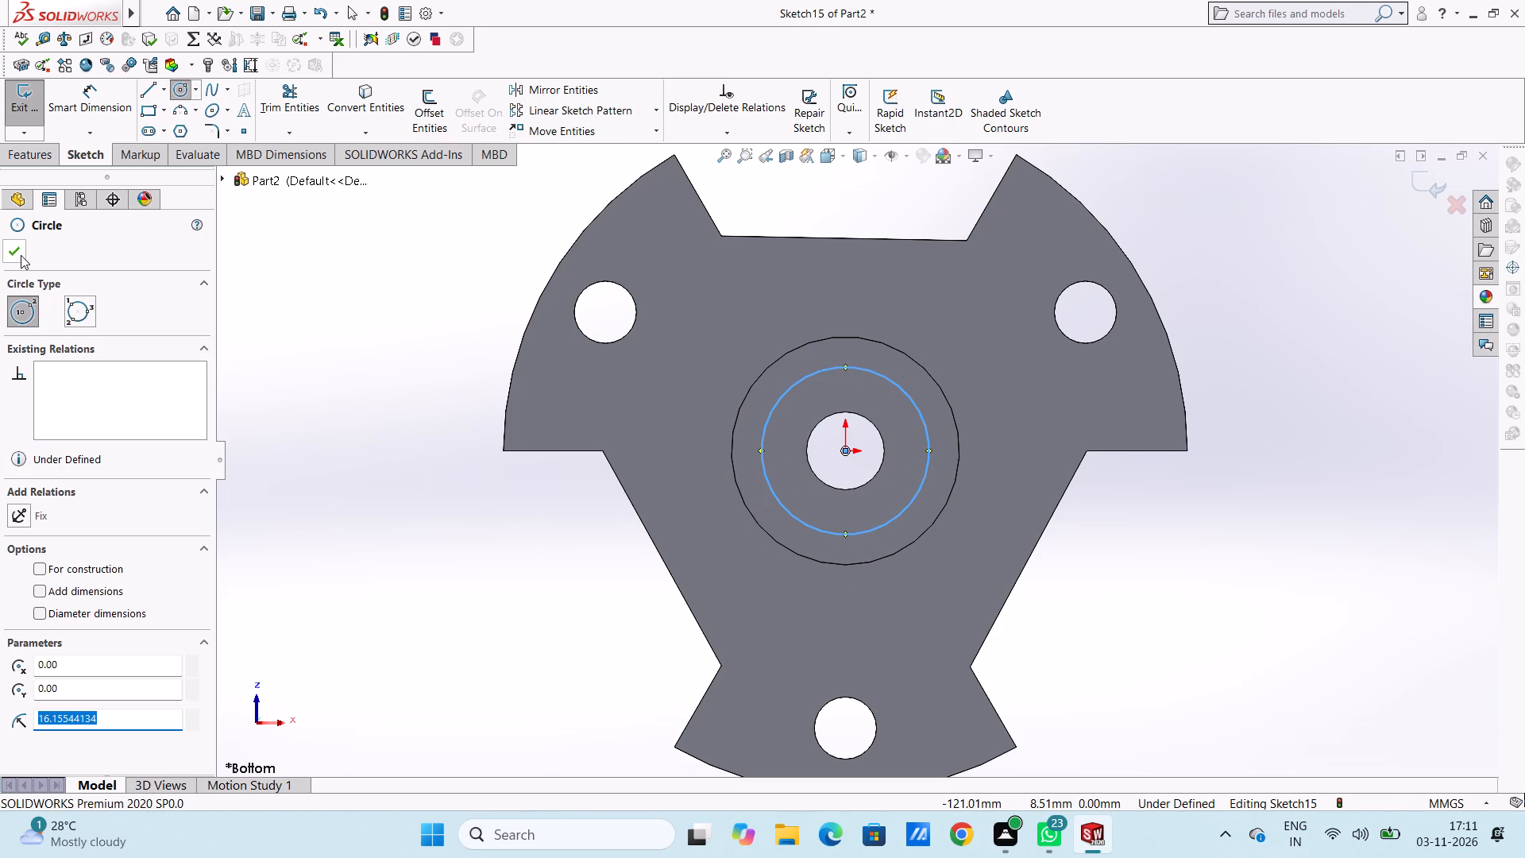
click(19, 245)
click(458, 437)
Dimension the recess-floor circle's diameter at 21 mm.
click(113, 94)
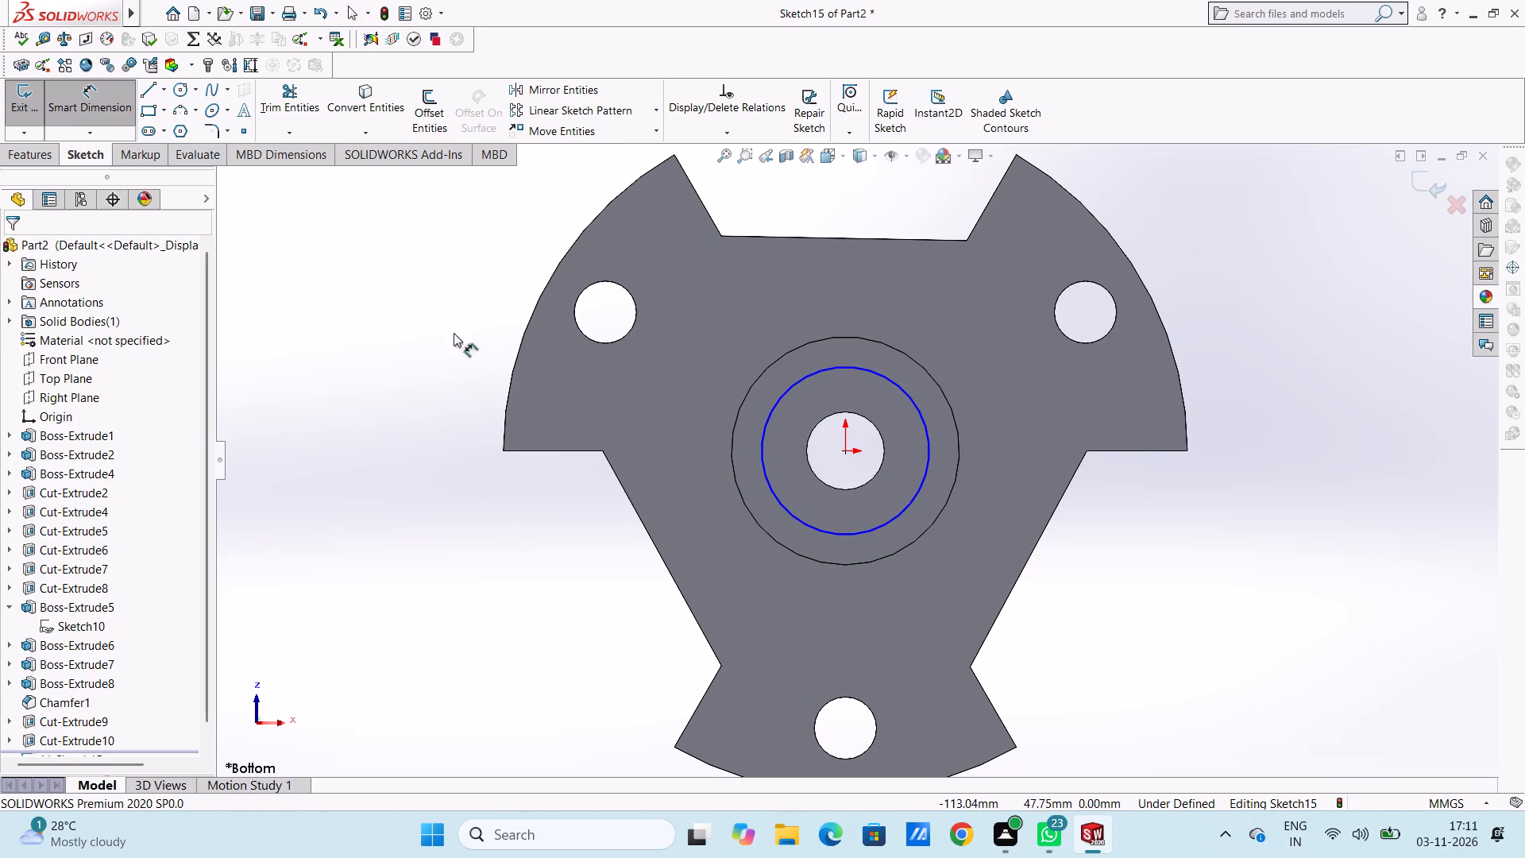
scroll(823, 543, up, 3)
click(832, 500)
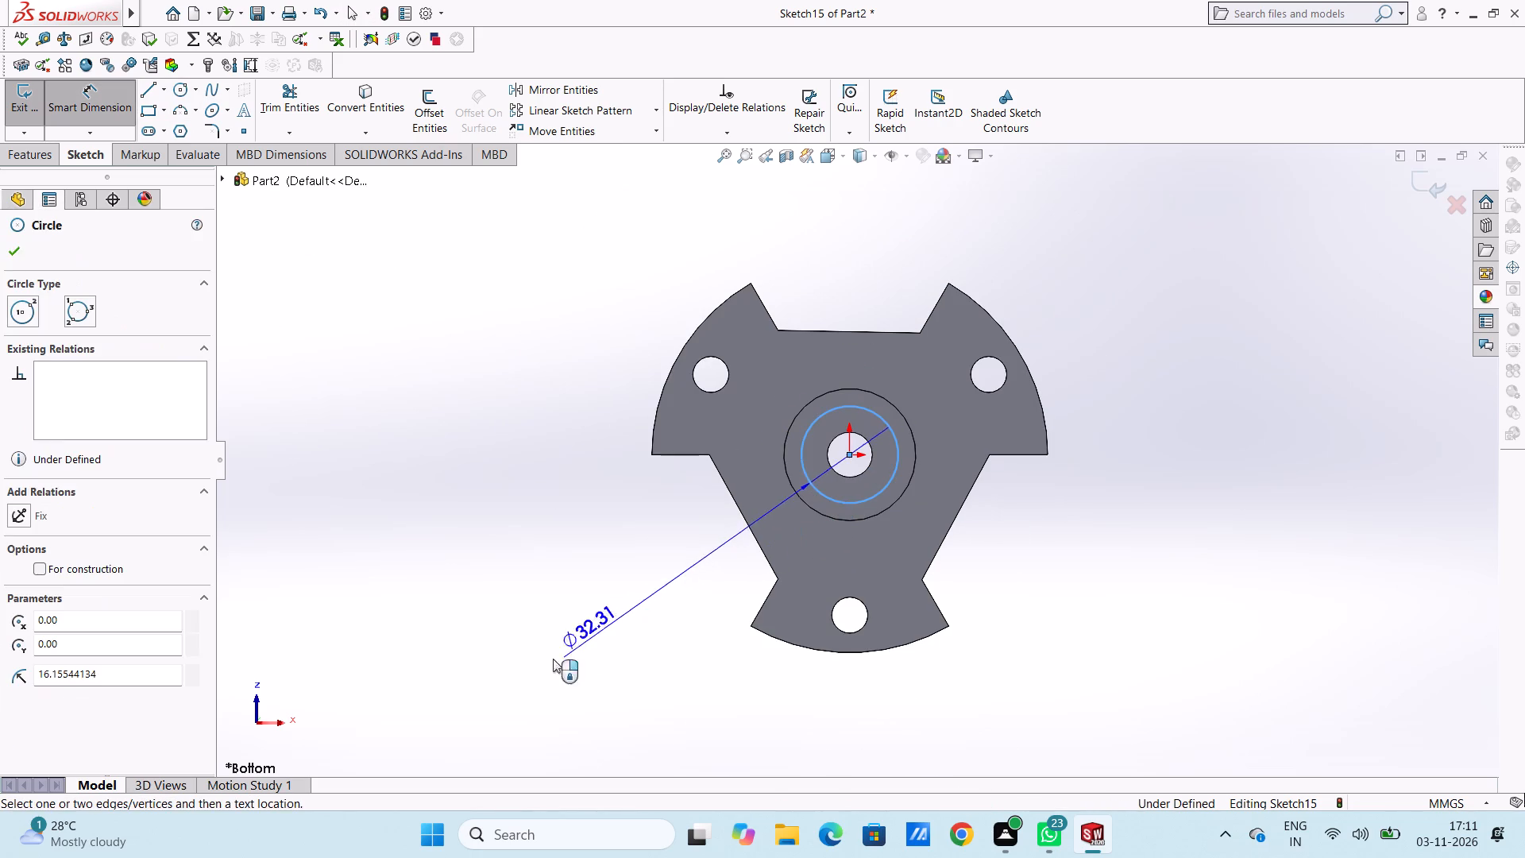
click(512, 679)
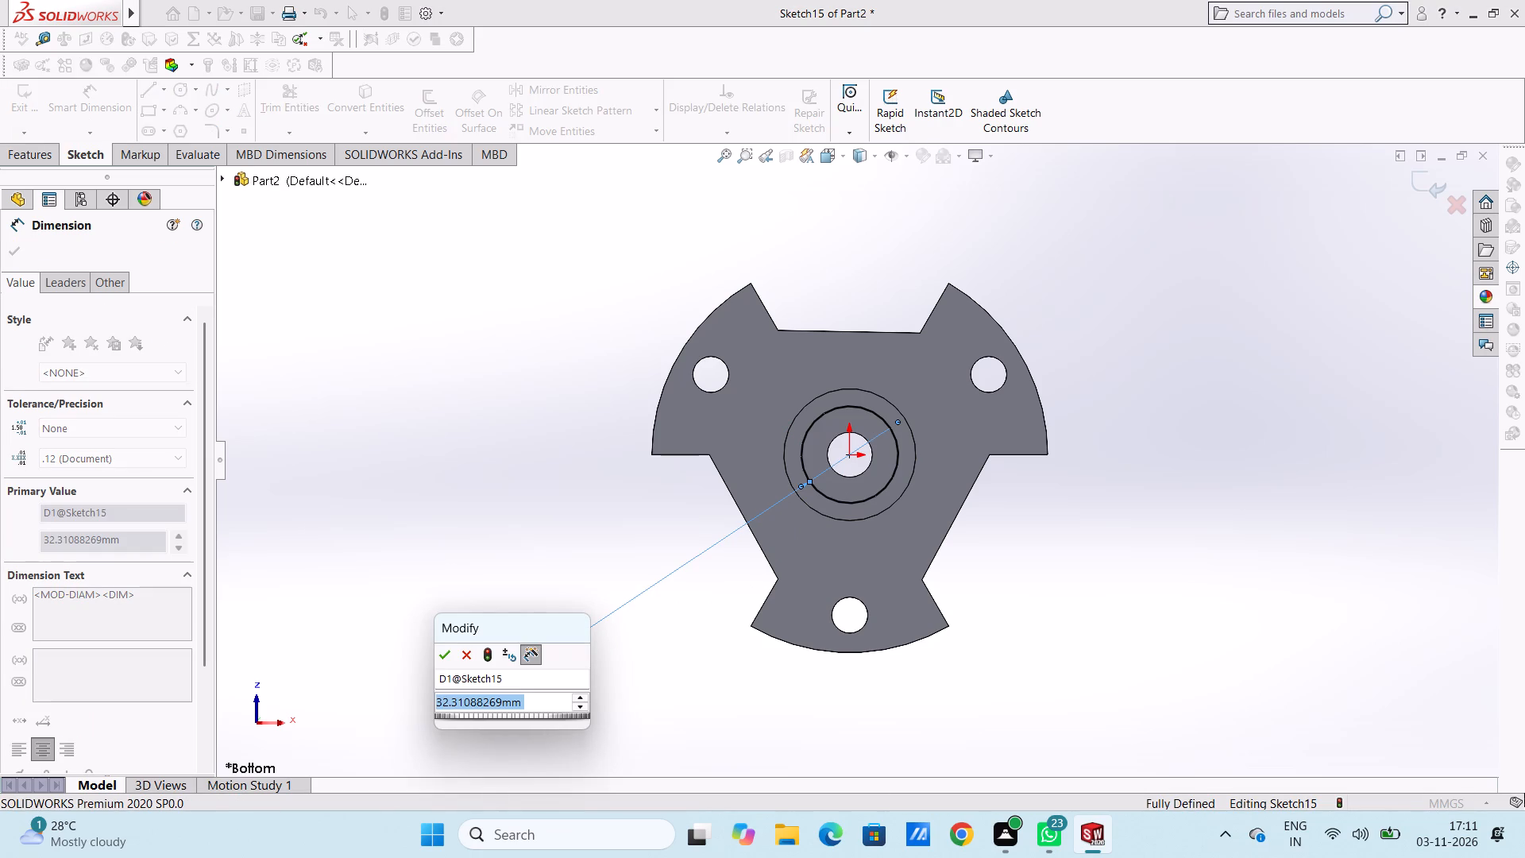
text(21)
key(Return)
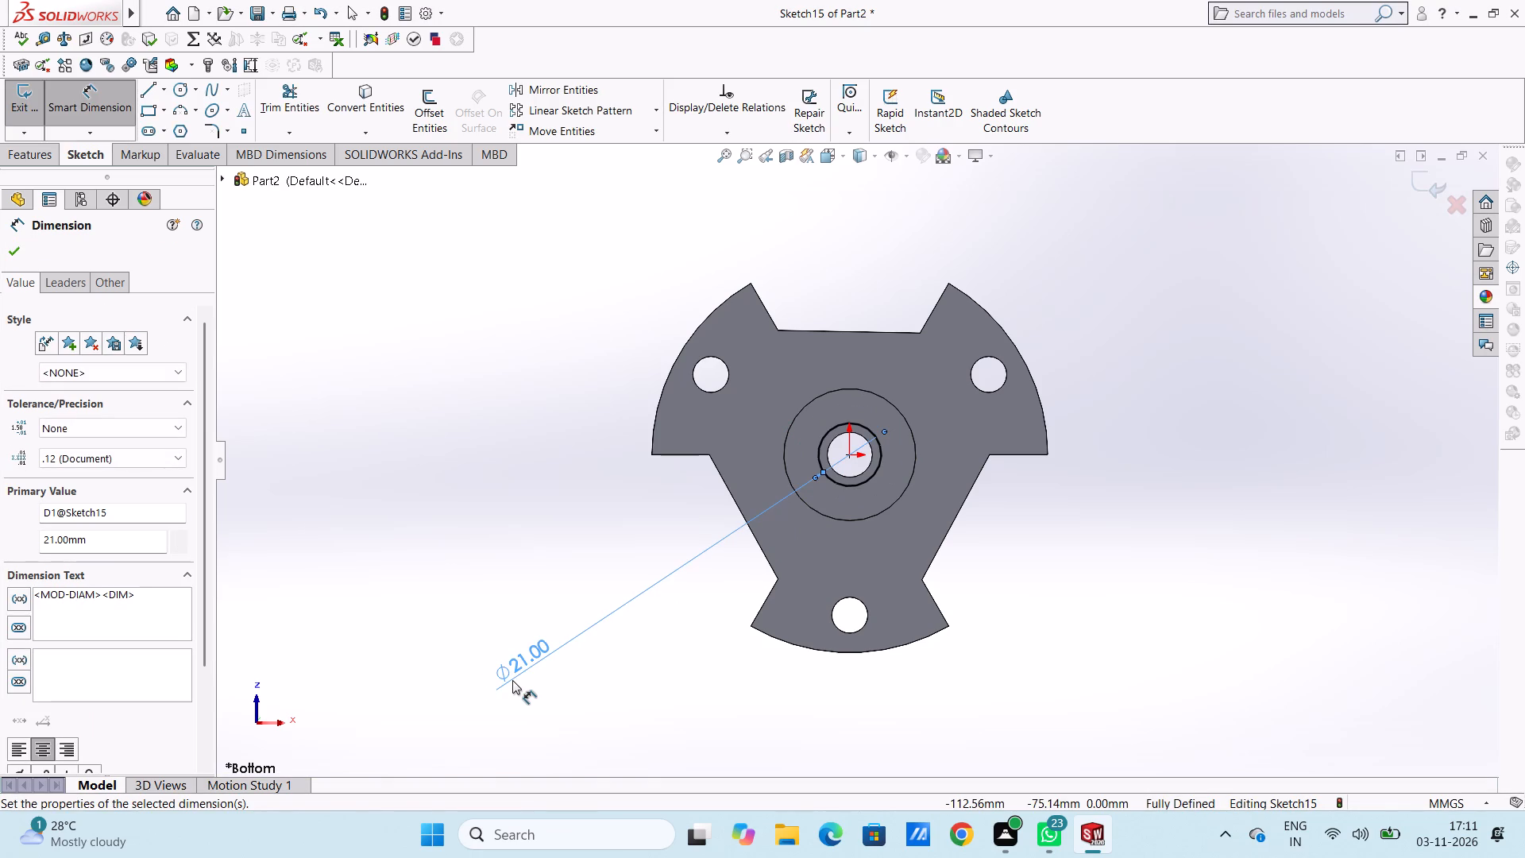
click(527, 537)
Set up a blind extruded cut of the 21 mm recess-floor circle into the hub with a depth of 60 mm.
middle_drag(539, 427, 574, 555)
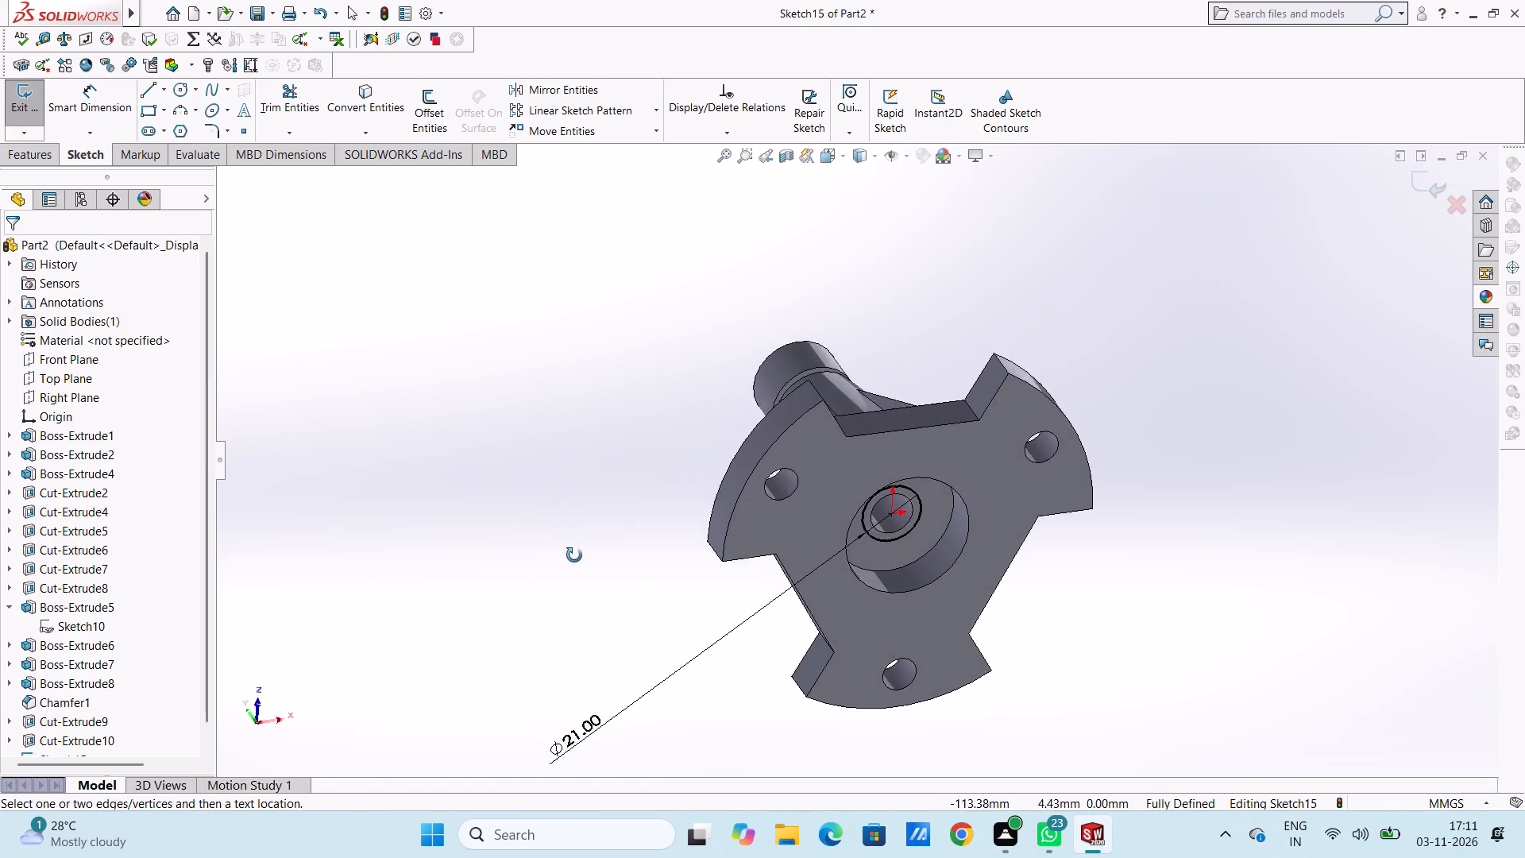
middle_drag(574, 555, 575, 564)
click(99, 110)
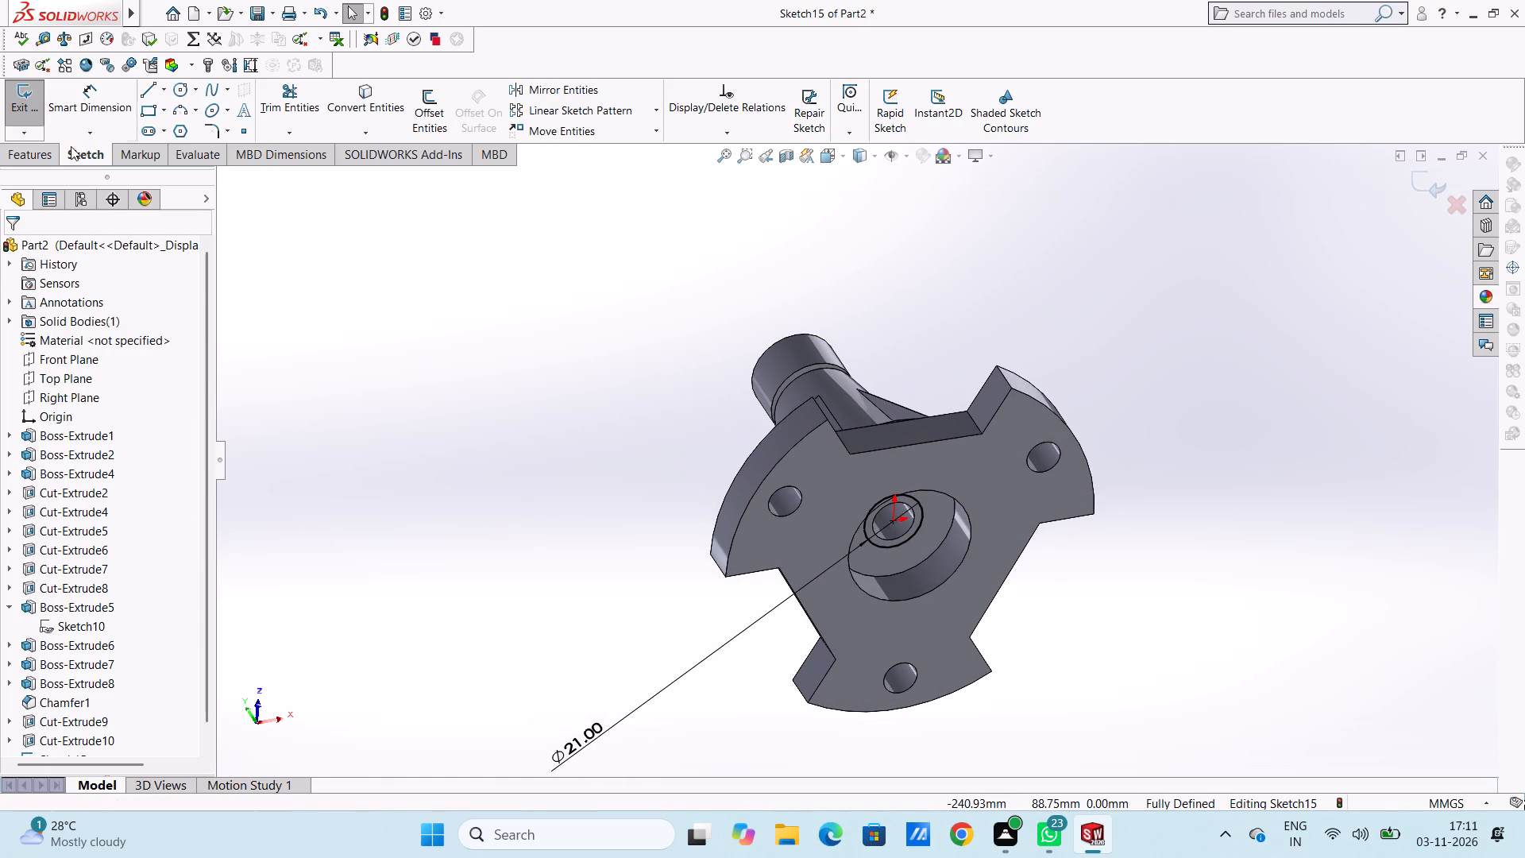
click(46, 153)
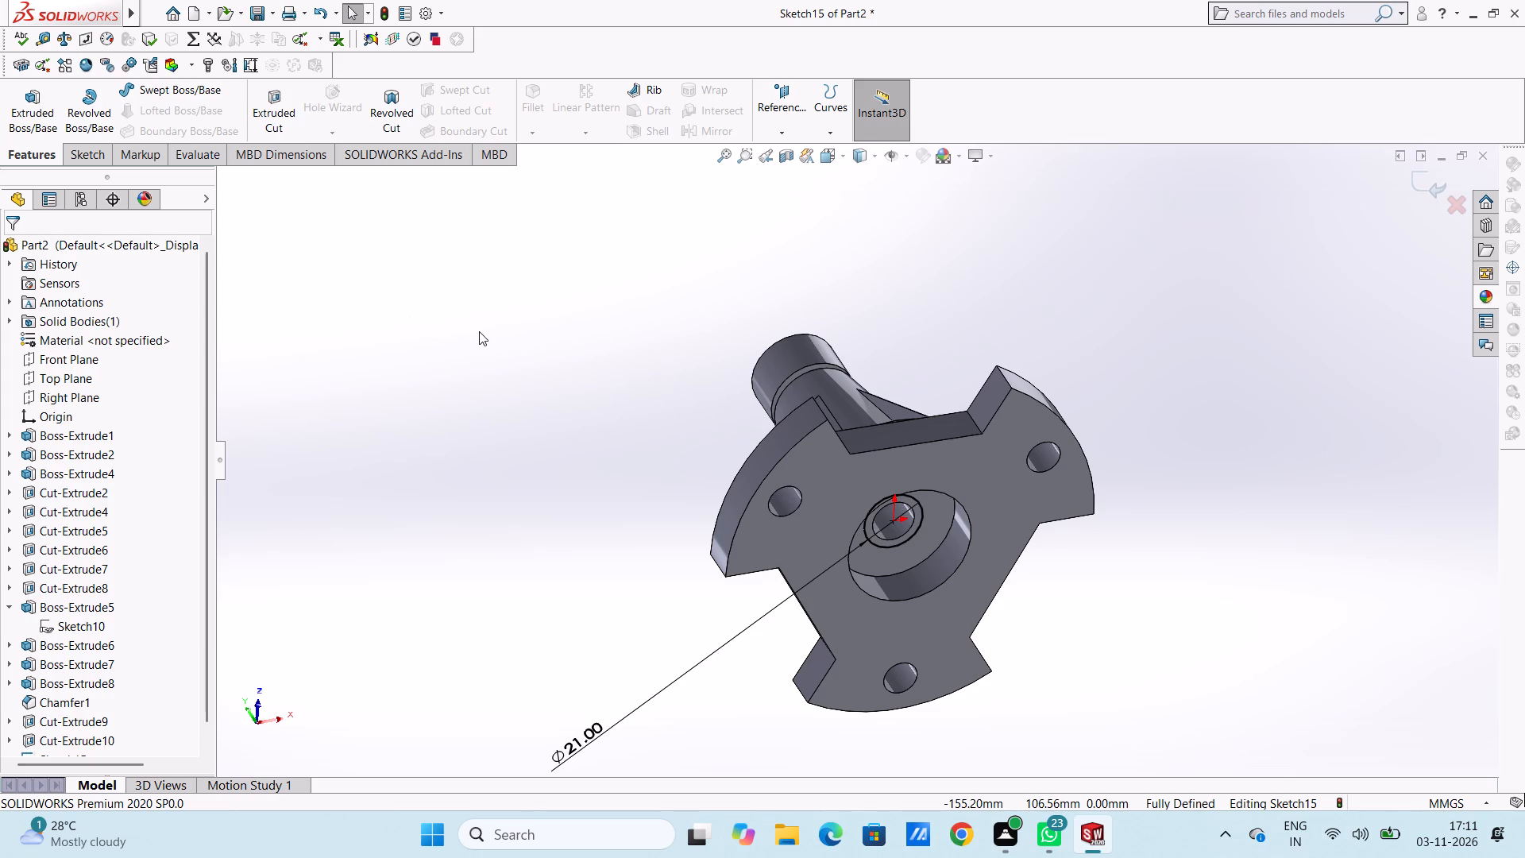
middle_drag(479, 330, 474, 412)
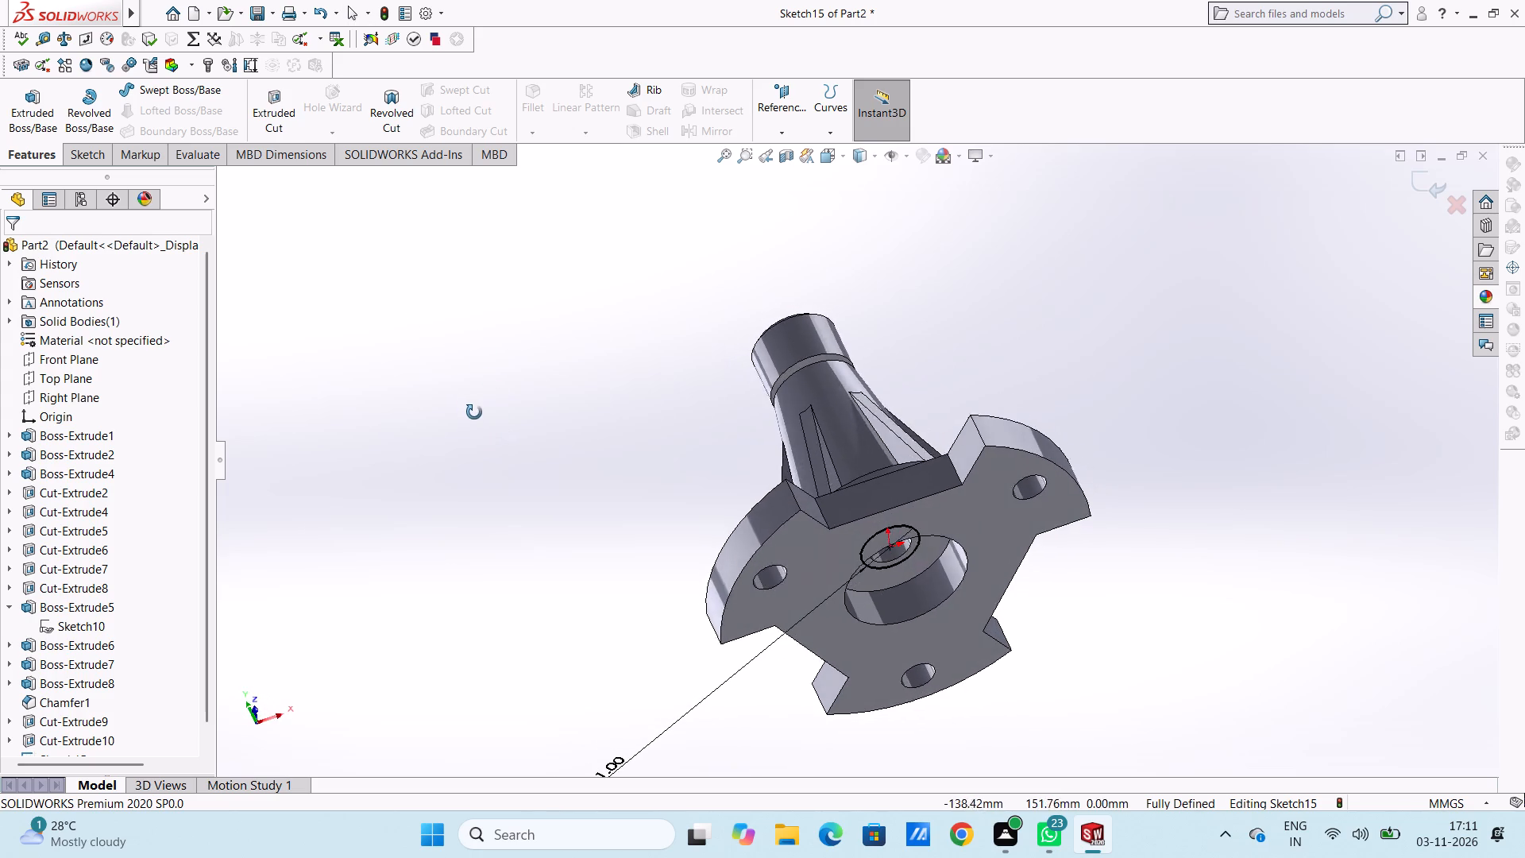
middle_drag(474, 412, 454, 431)
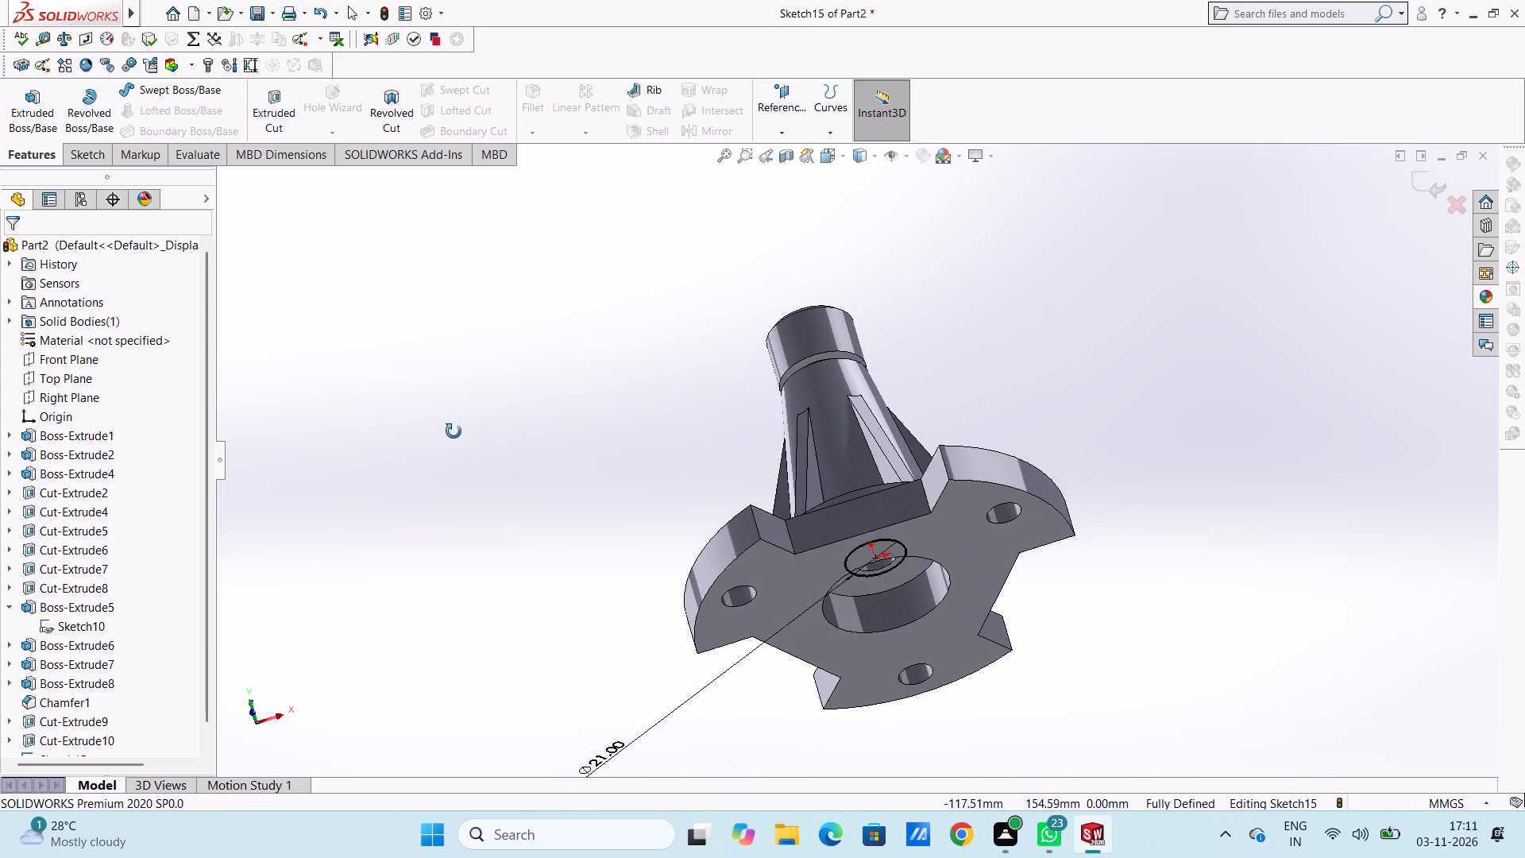
middle_drag(454, 431, 454, 443)
click(279, 107)
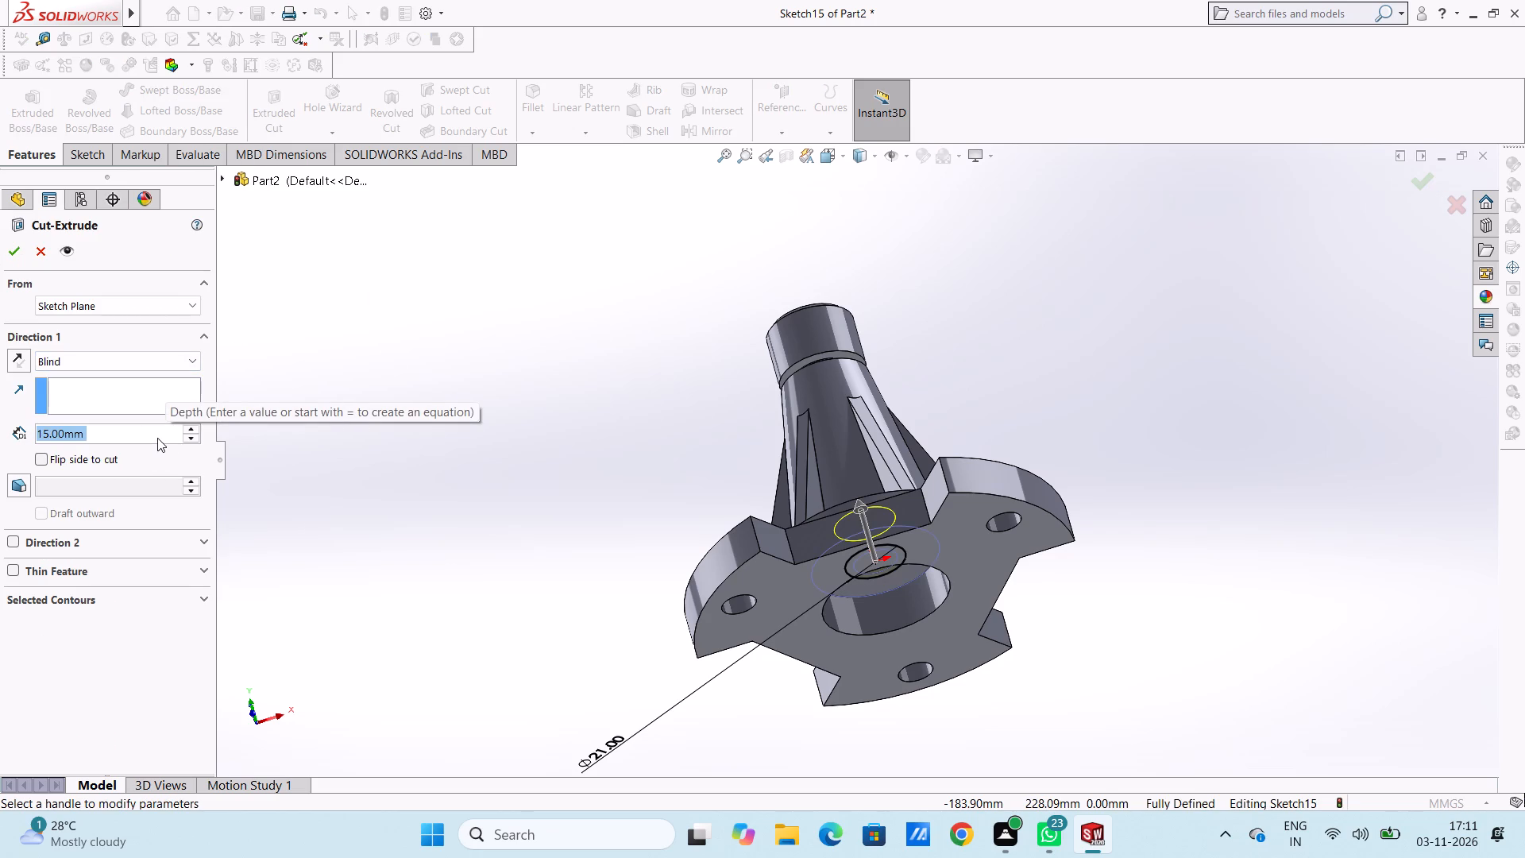
middle_drag(339, 354, 342, 446)
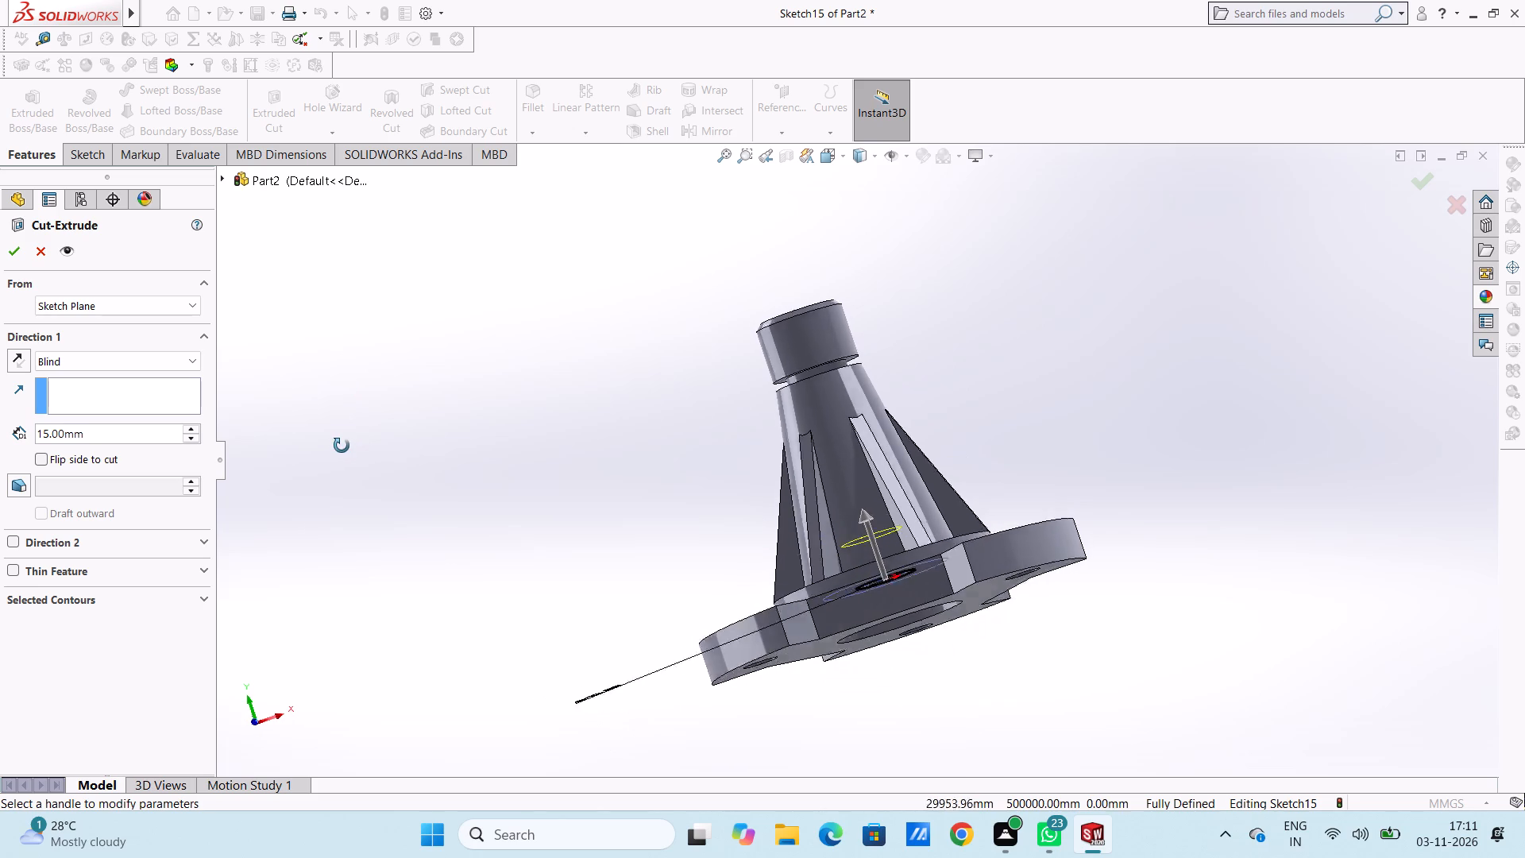
middle_drag(342, 446, 312, 435)
double_click(150, 435)
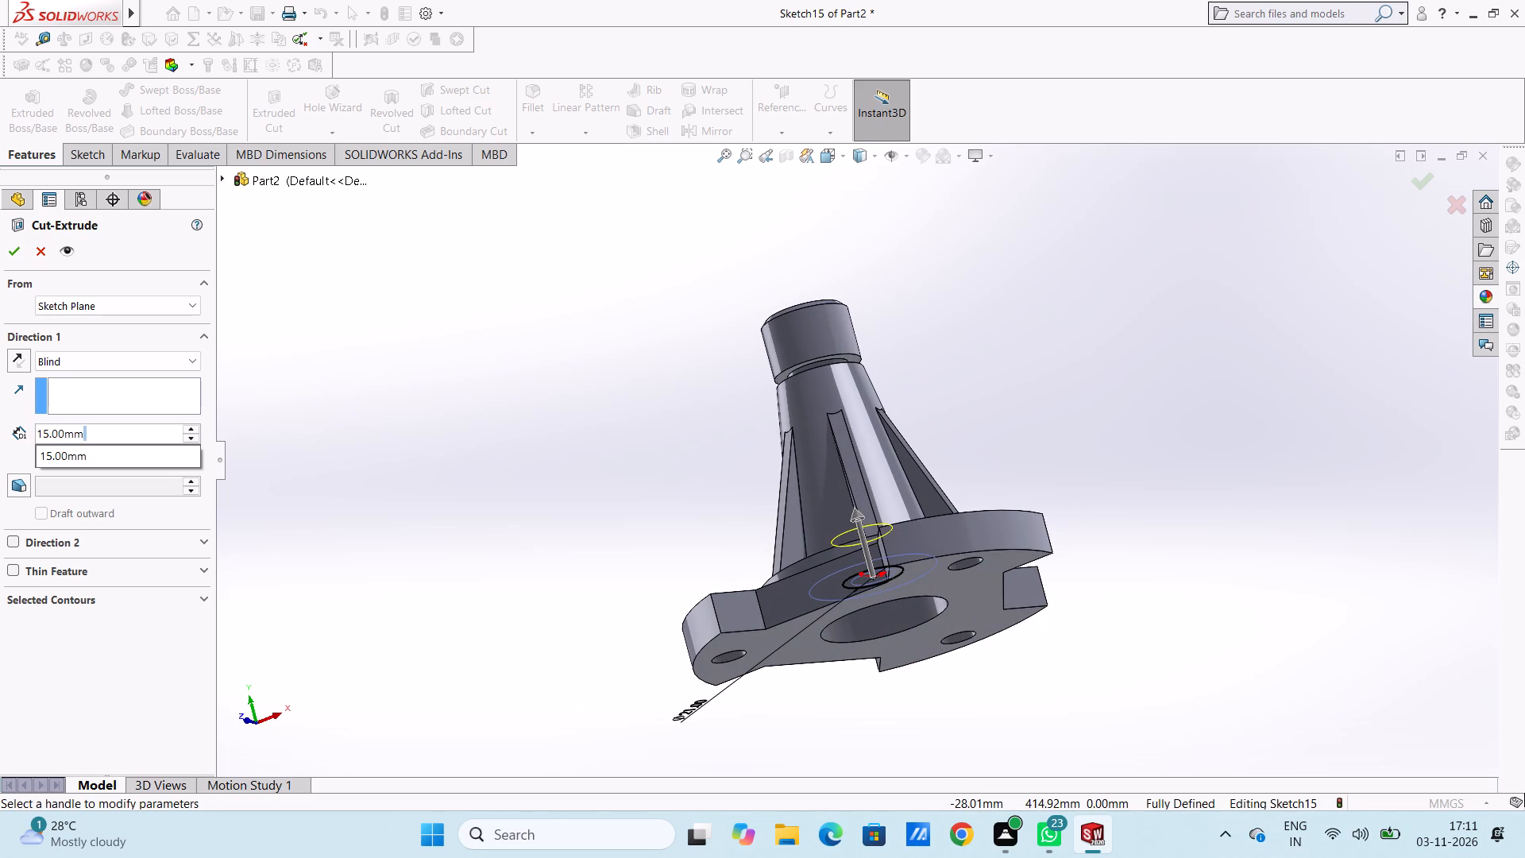
text(60)
key(Return)
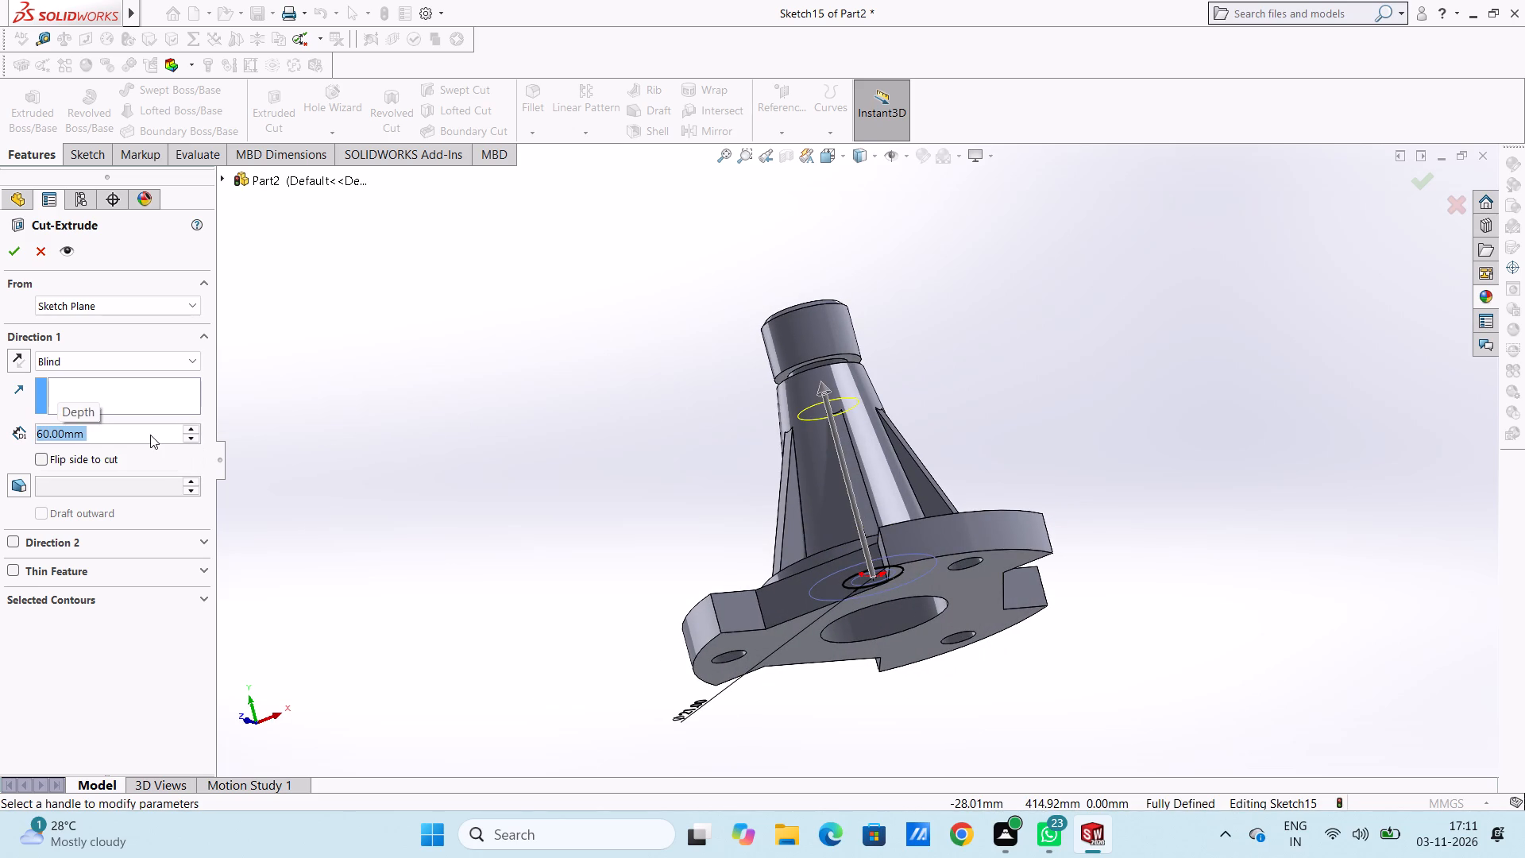
Set the 21 mm circle's cut depth to 65 mm and complete the extruded cut.
middle_drag(605, 288, 606, 404)
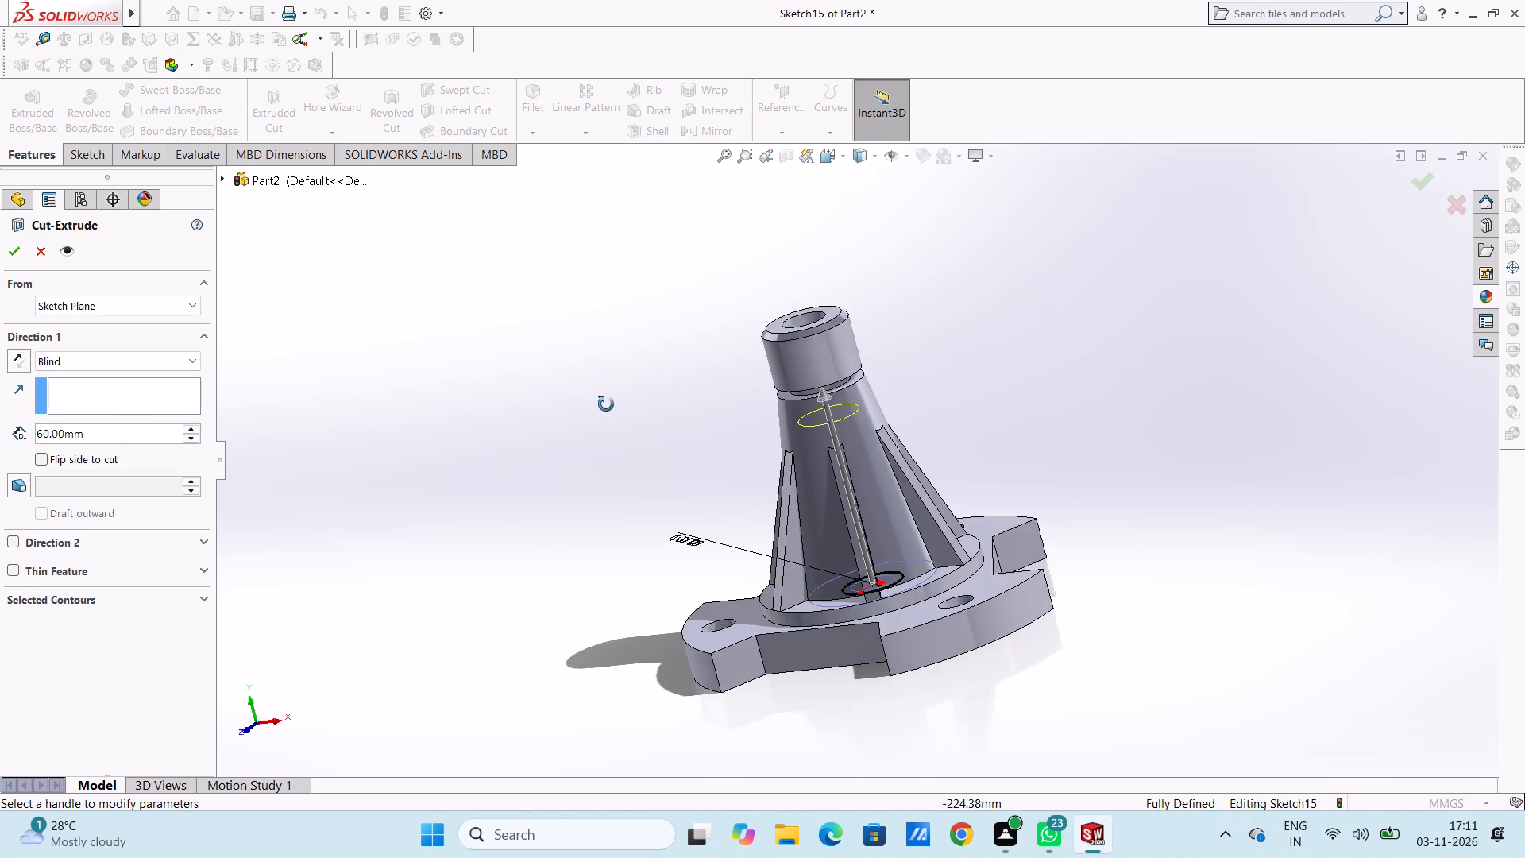
middle_drag(606, 404, 572, 365)
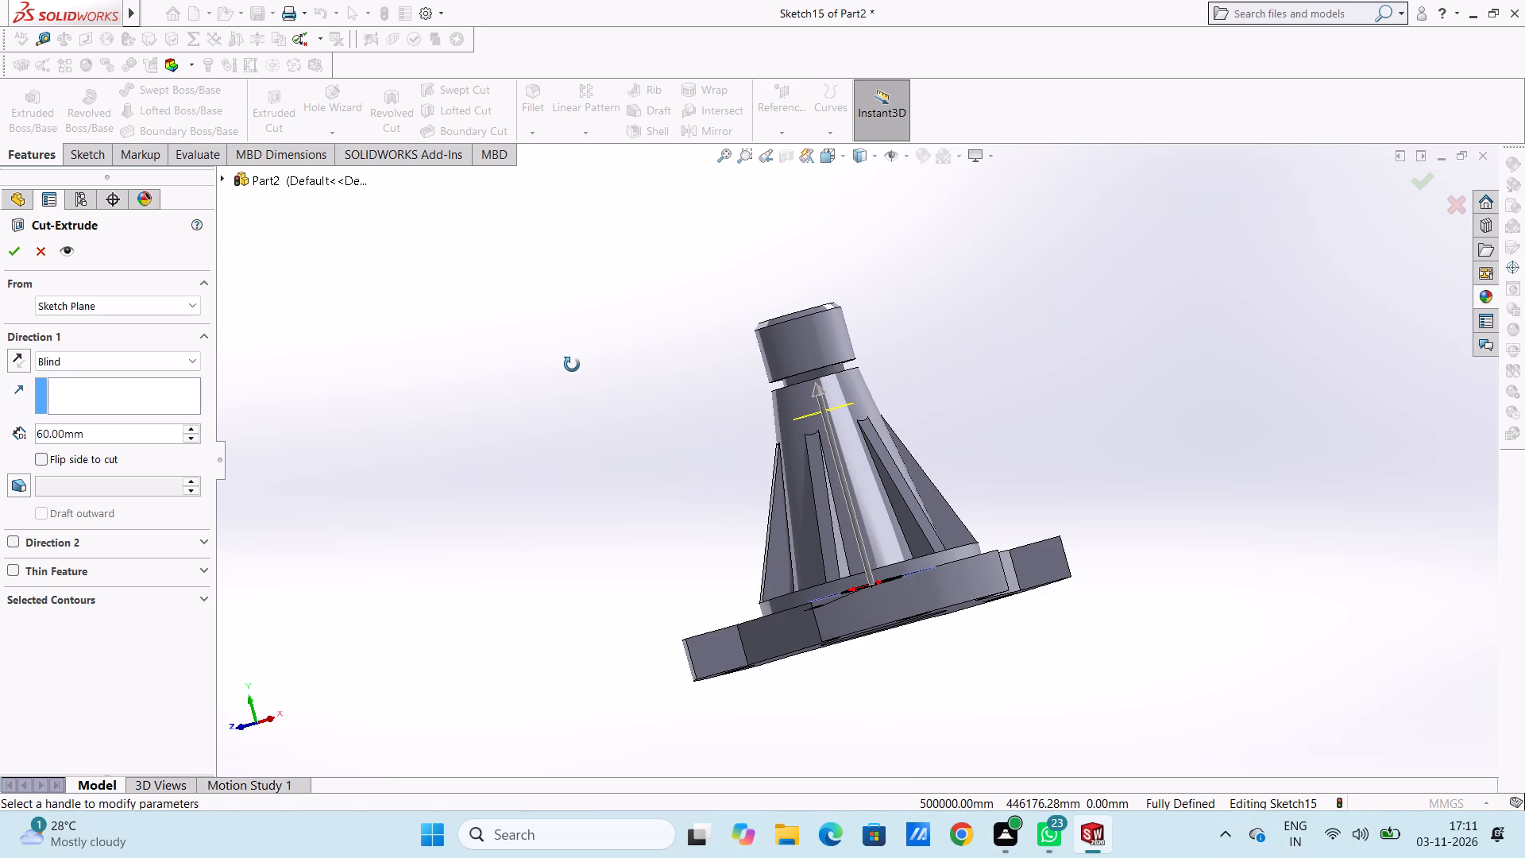
middle_drag(572, 365, 566, 365)
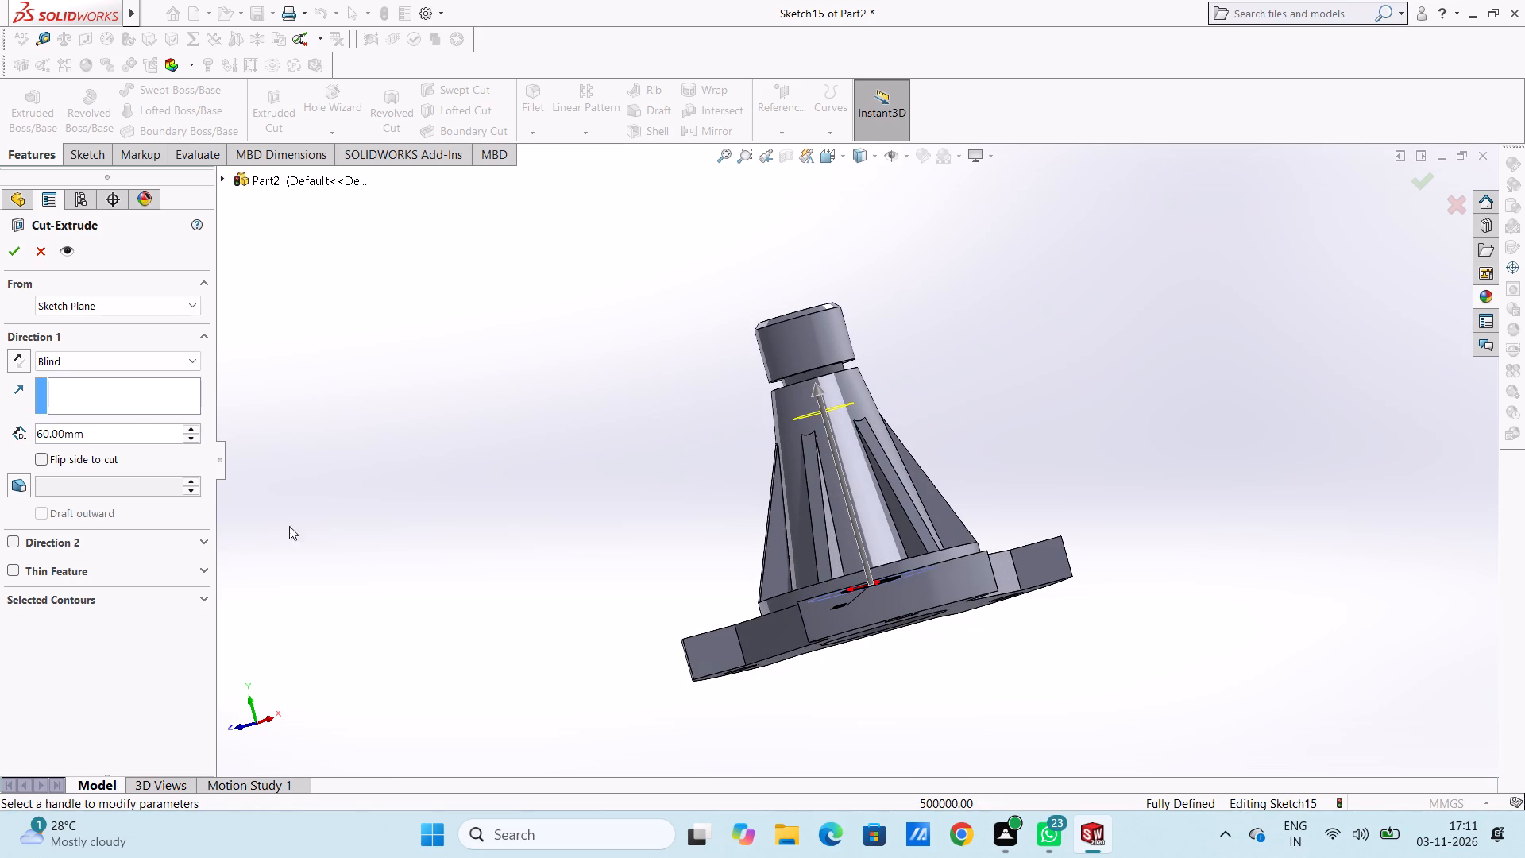
double_click(137, 428)
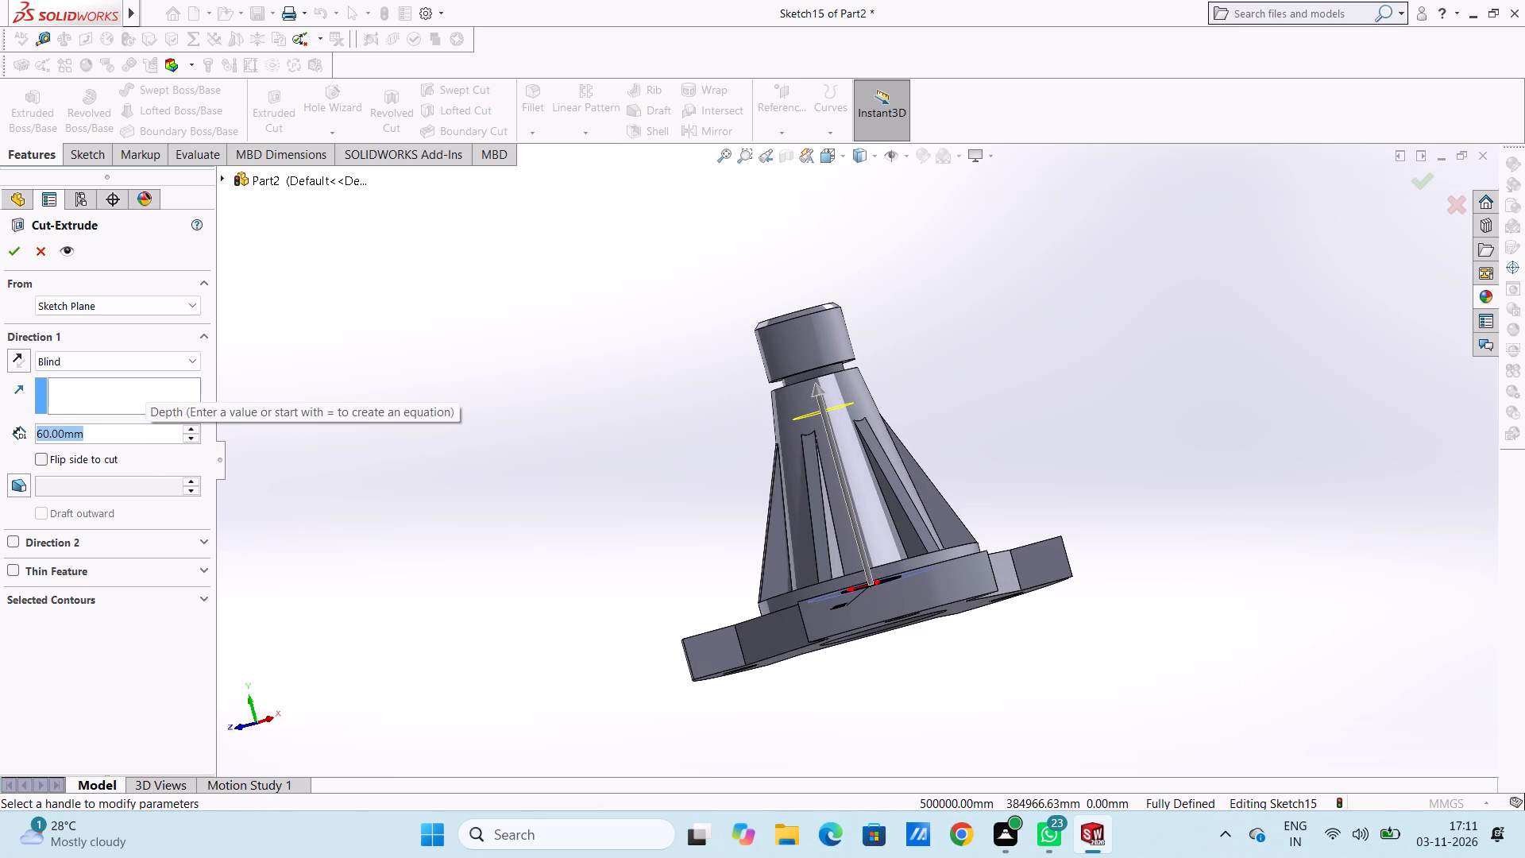
text(63)
key(Return)
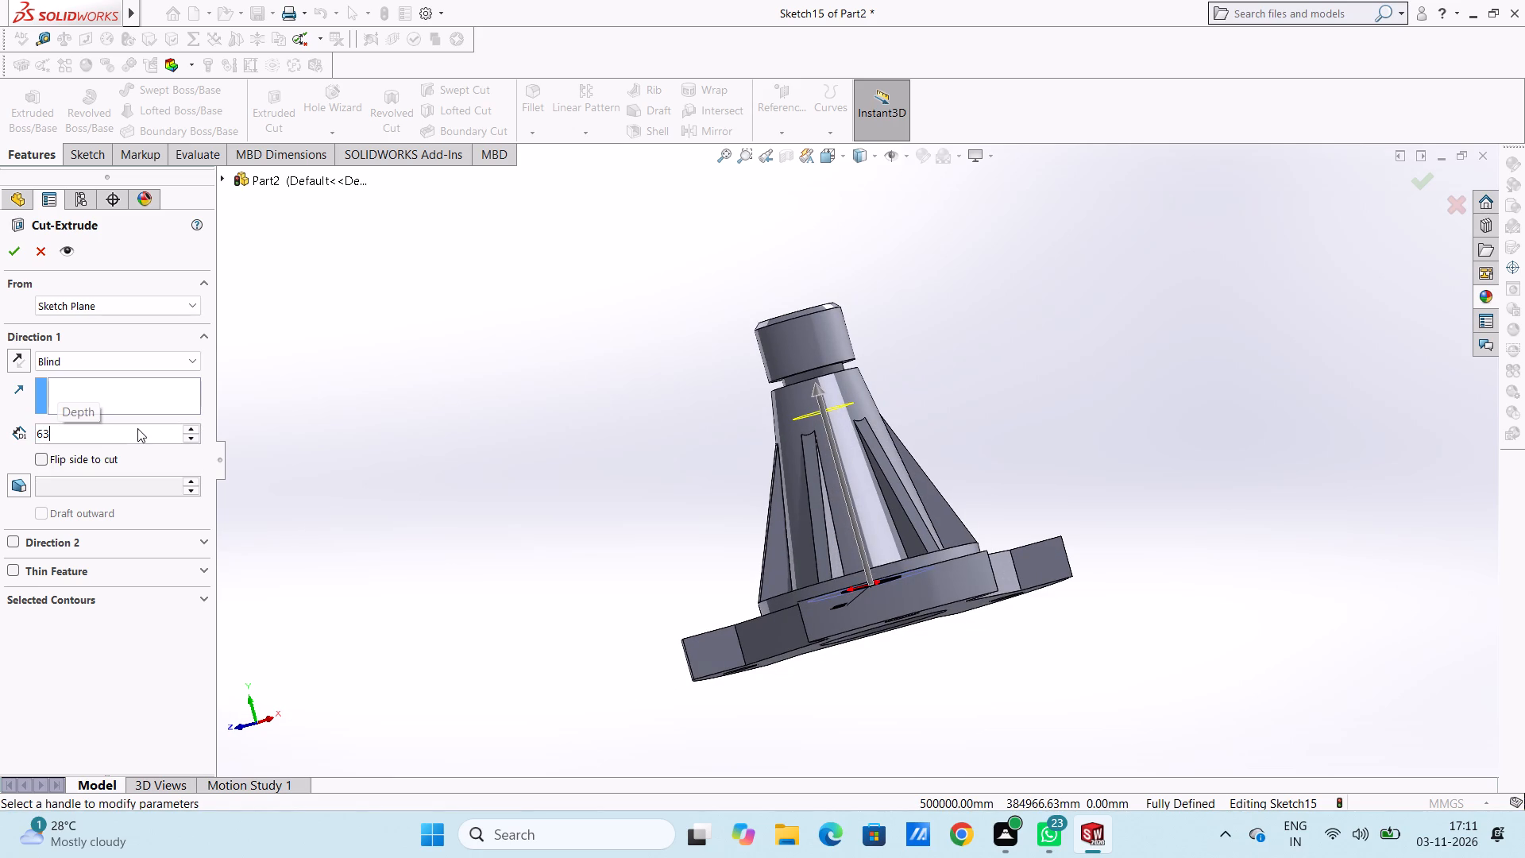
text(65)
key(Return)
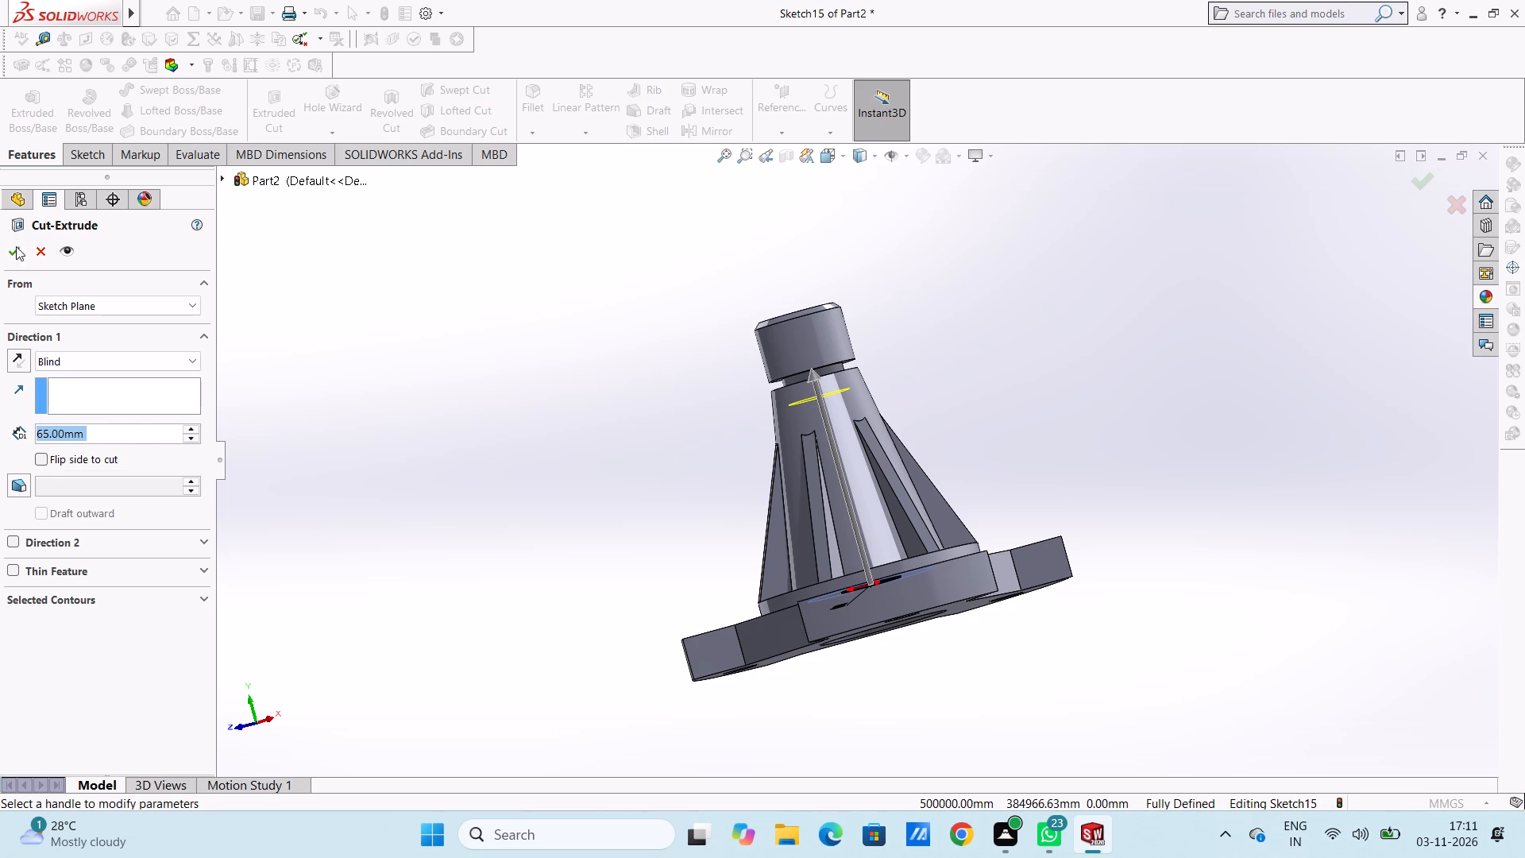
click(14, 255)
click(461, 372)
Examine the flange's underside, the stepped bore and the ribbed hub from several angles.
scroll(566, 499, up, 3)
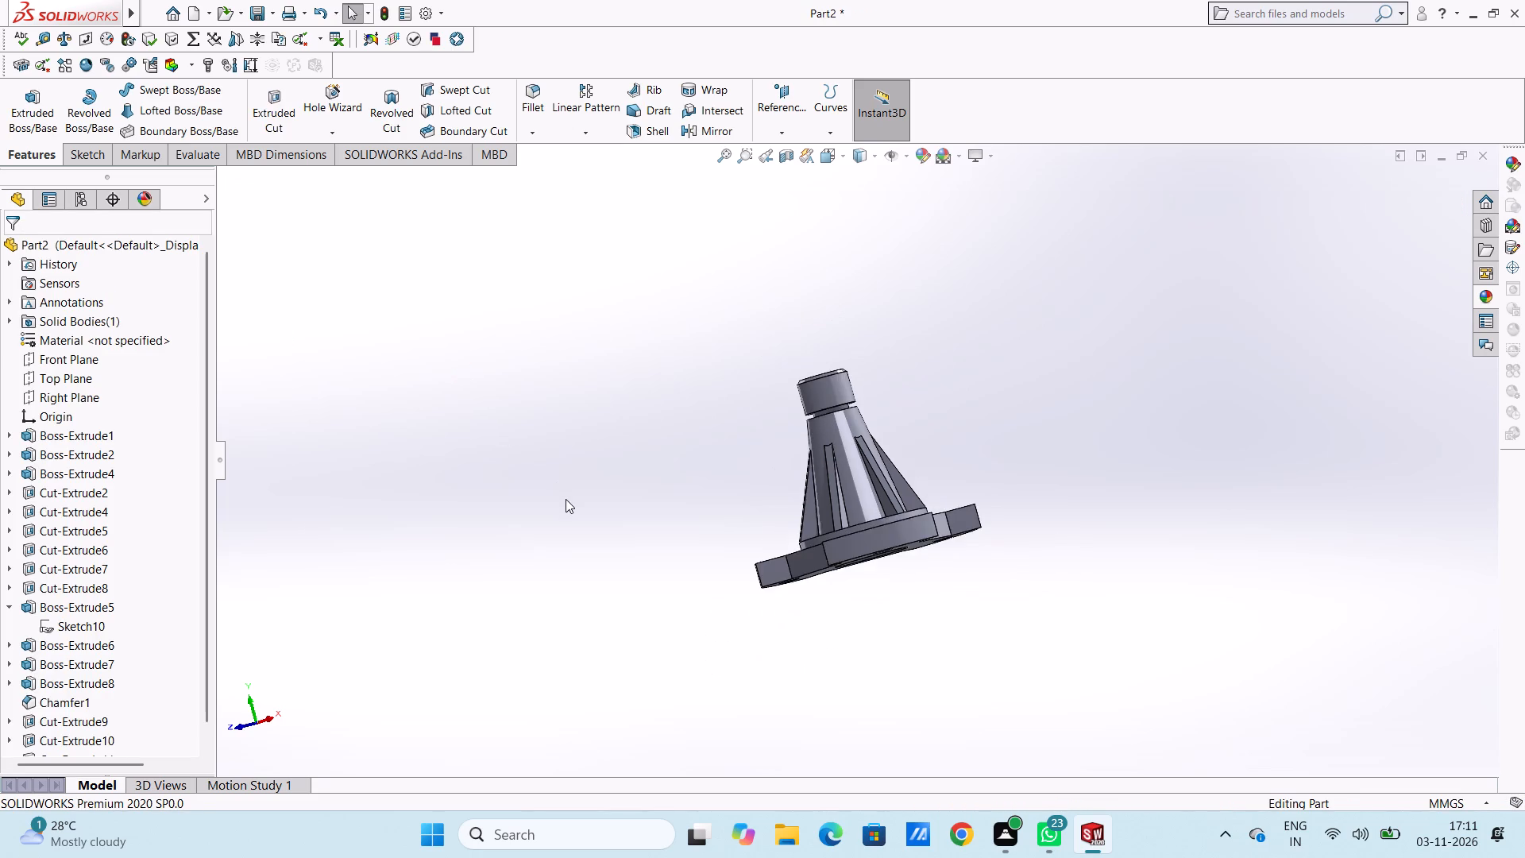
middle_drag(571, 512, 542, 412)
middle_drag(594, 535, 563, 365)
middle_drag(626, 493, 653, 416)
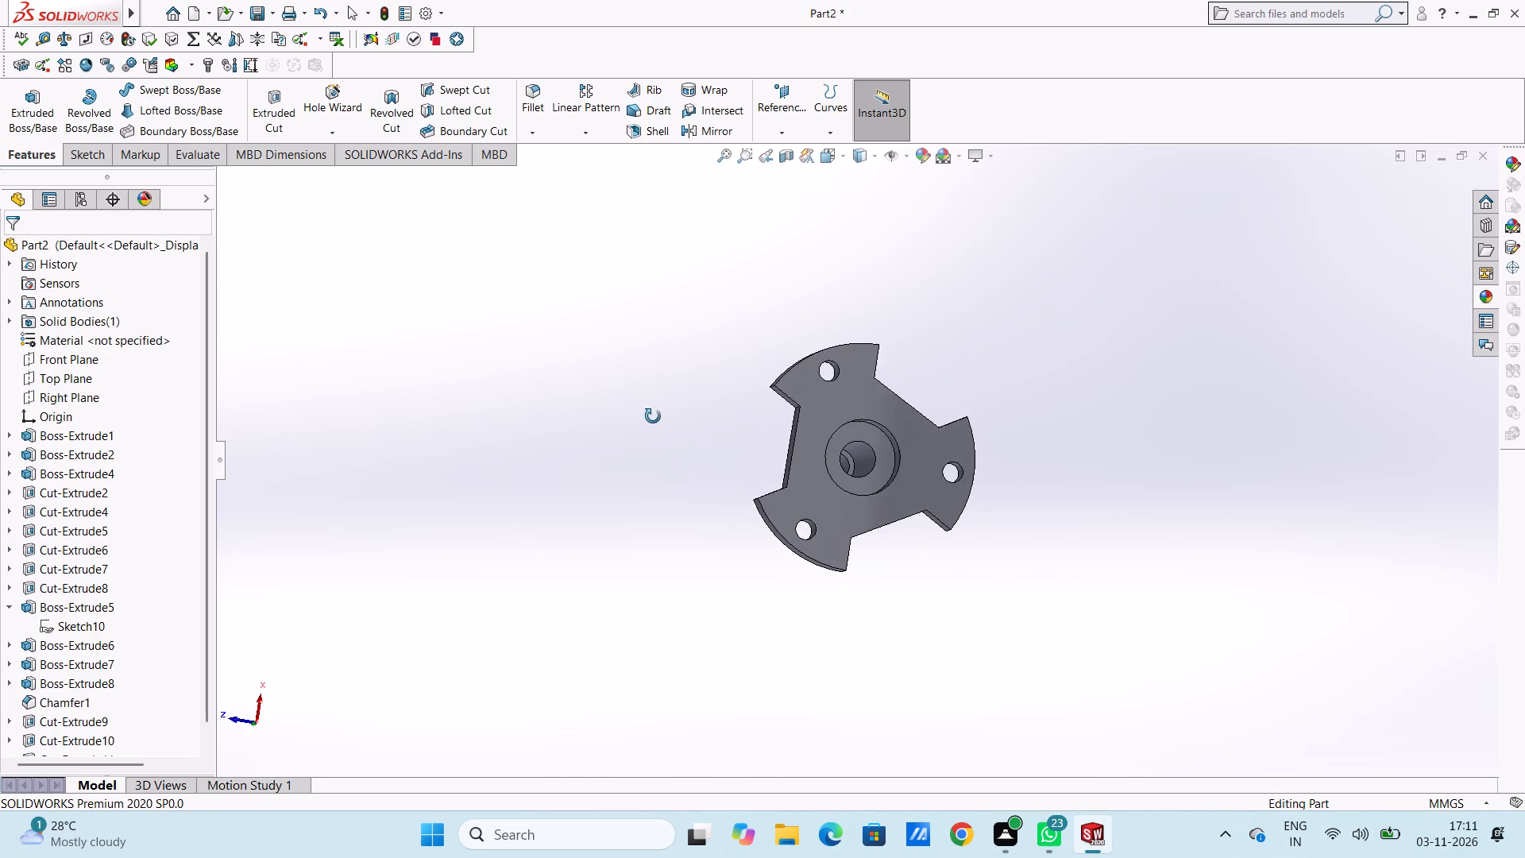
middle_drag(653, 416, 624, 613)
scroll(607, 629, up, 1)
middle_drag(608, 425, 625, 613)
middle_drag(626, 371, 601, 481)
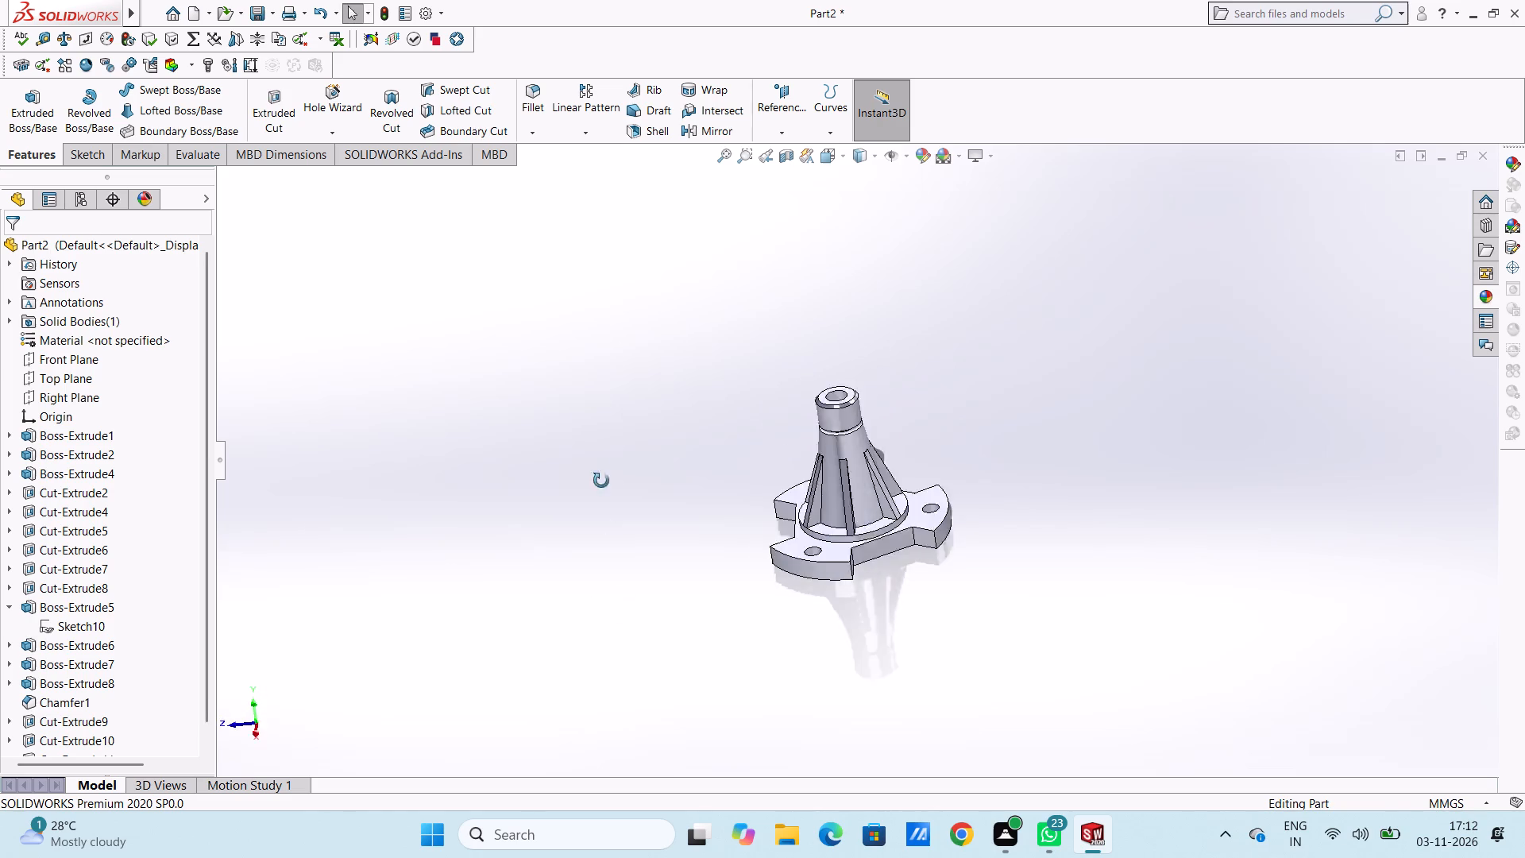
middle_drag(601, 481, 577, 381)
scroll(986, 390, down, 3)
middle_drag(997, 497, 901, 405)
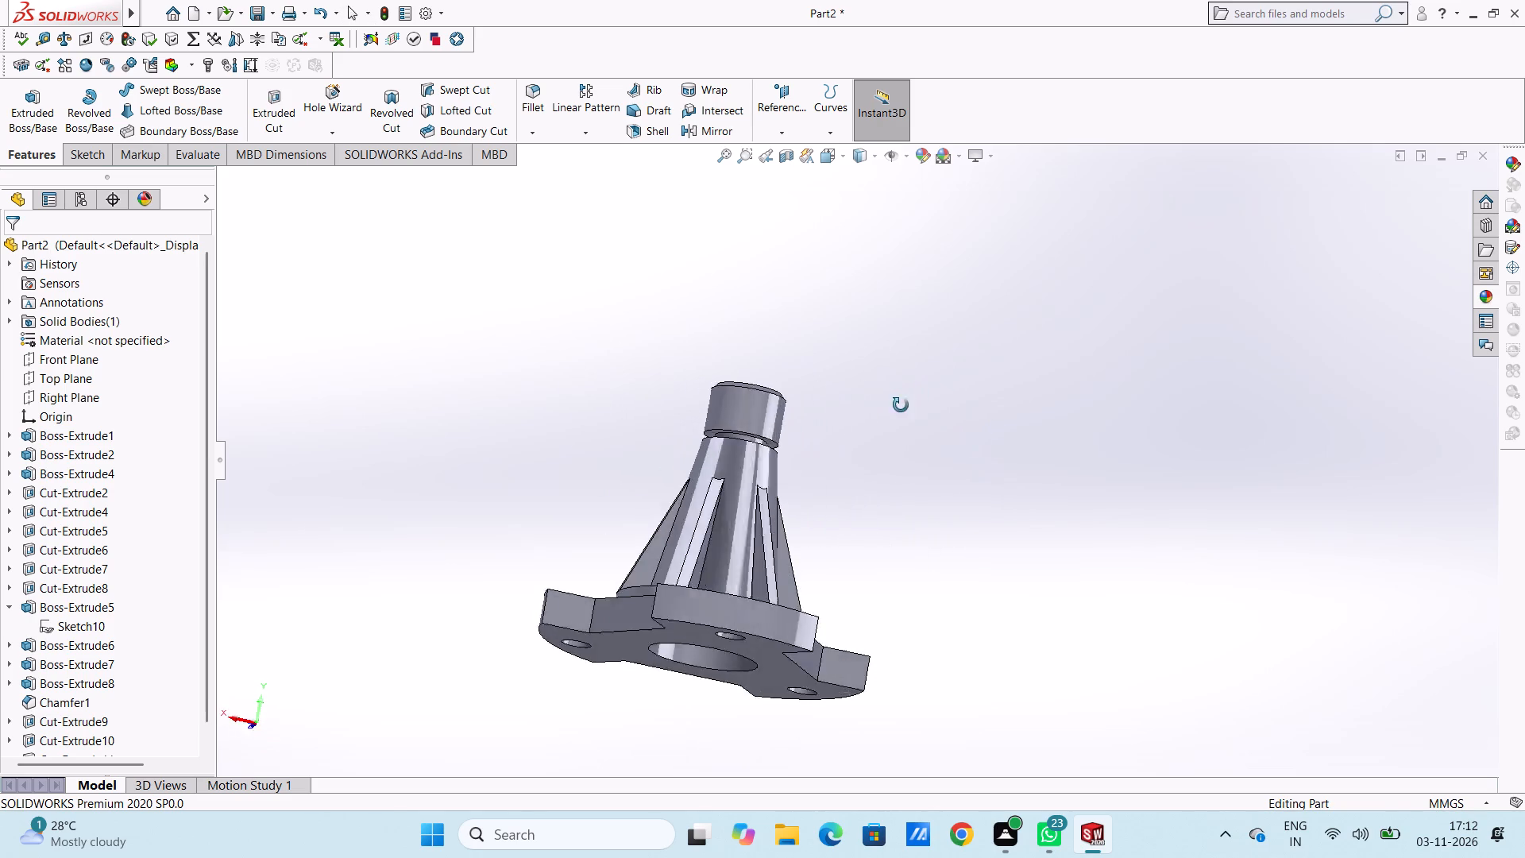
middle_drag(901, 405, 909, 477)
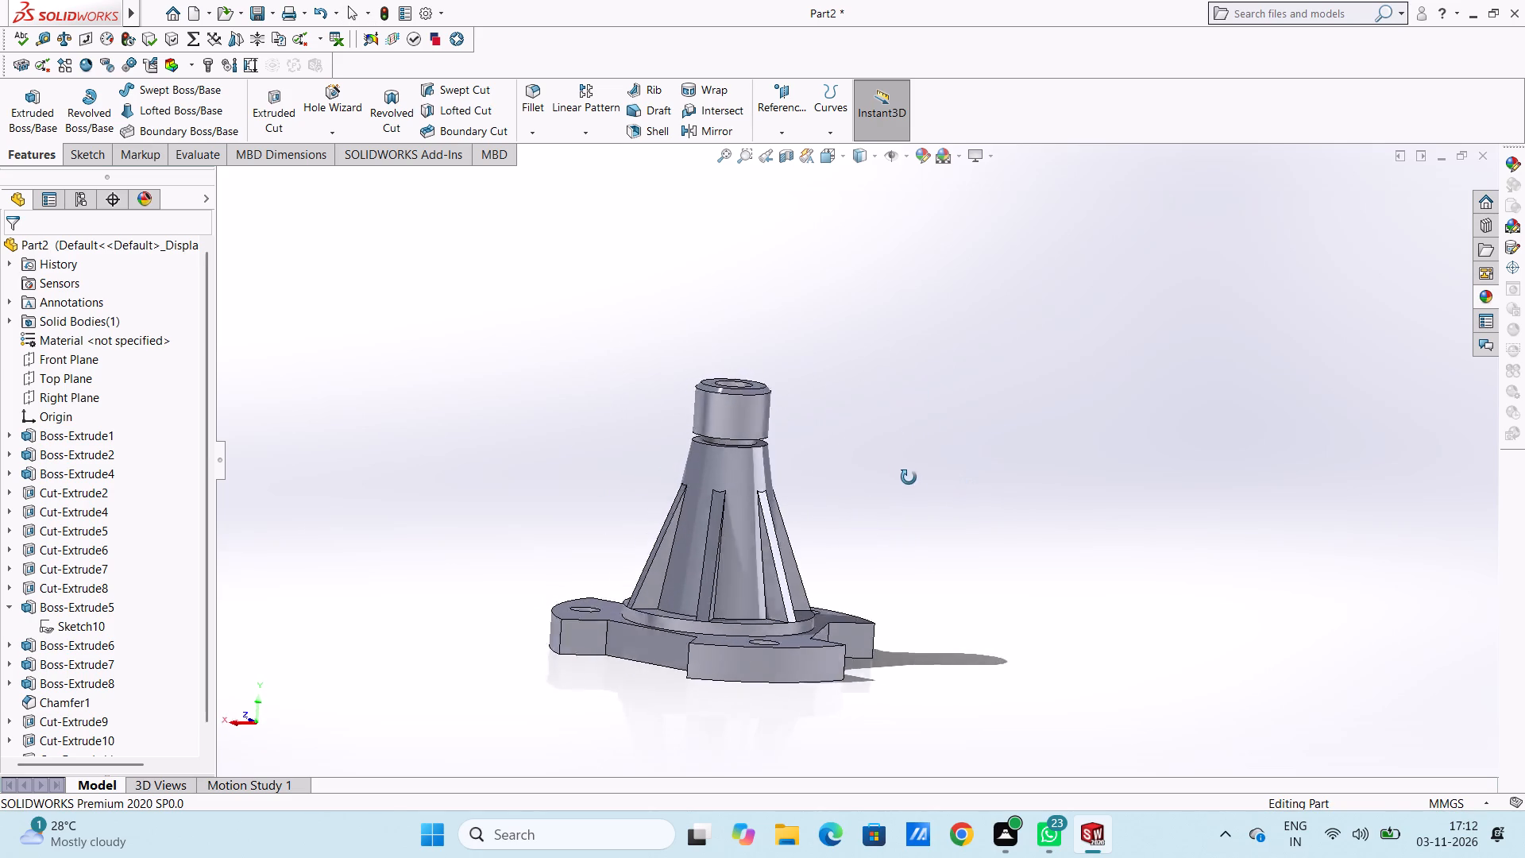
middle_drag(909, 477, 909, 470)
Section the part along the Front Plane to examine its internal bore and counterbores, and restore the unsectioned display.
click(782, 158)
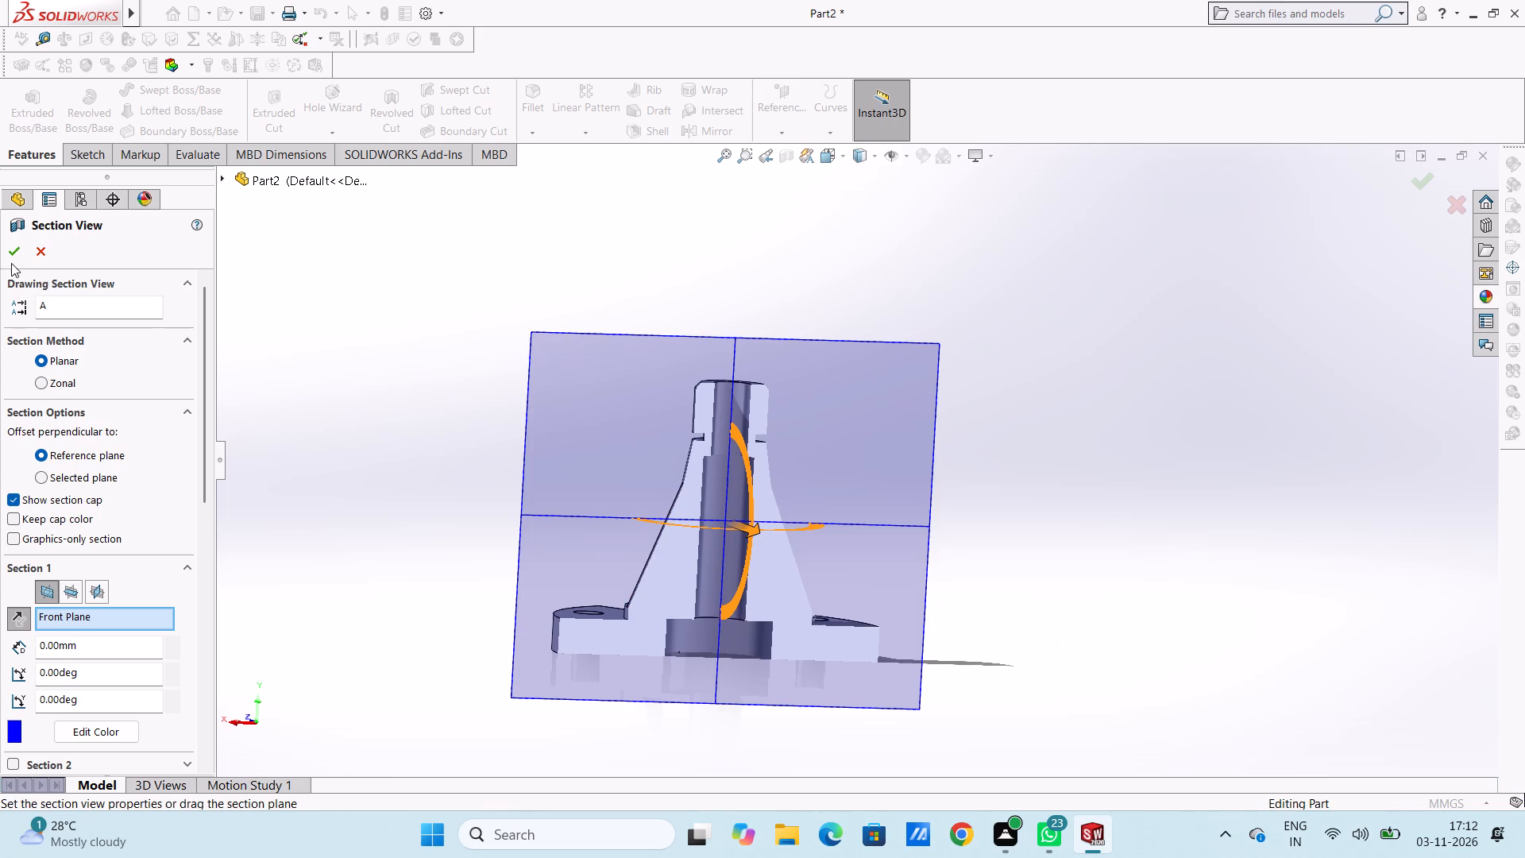
click(13, 255)
middle_drag(410, 342, 407, 383)
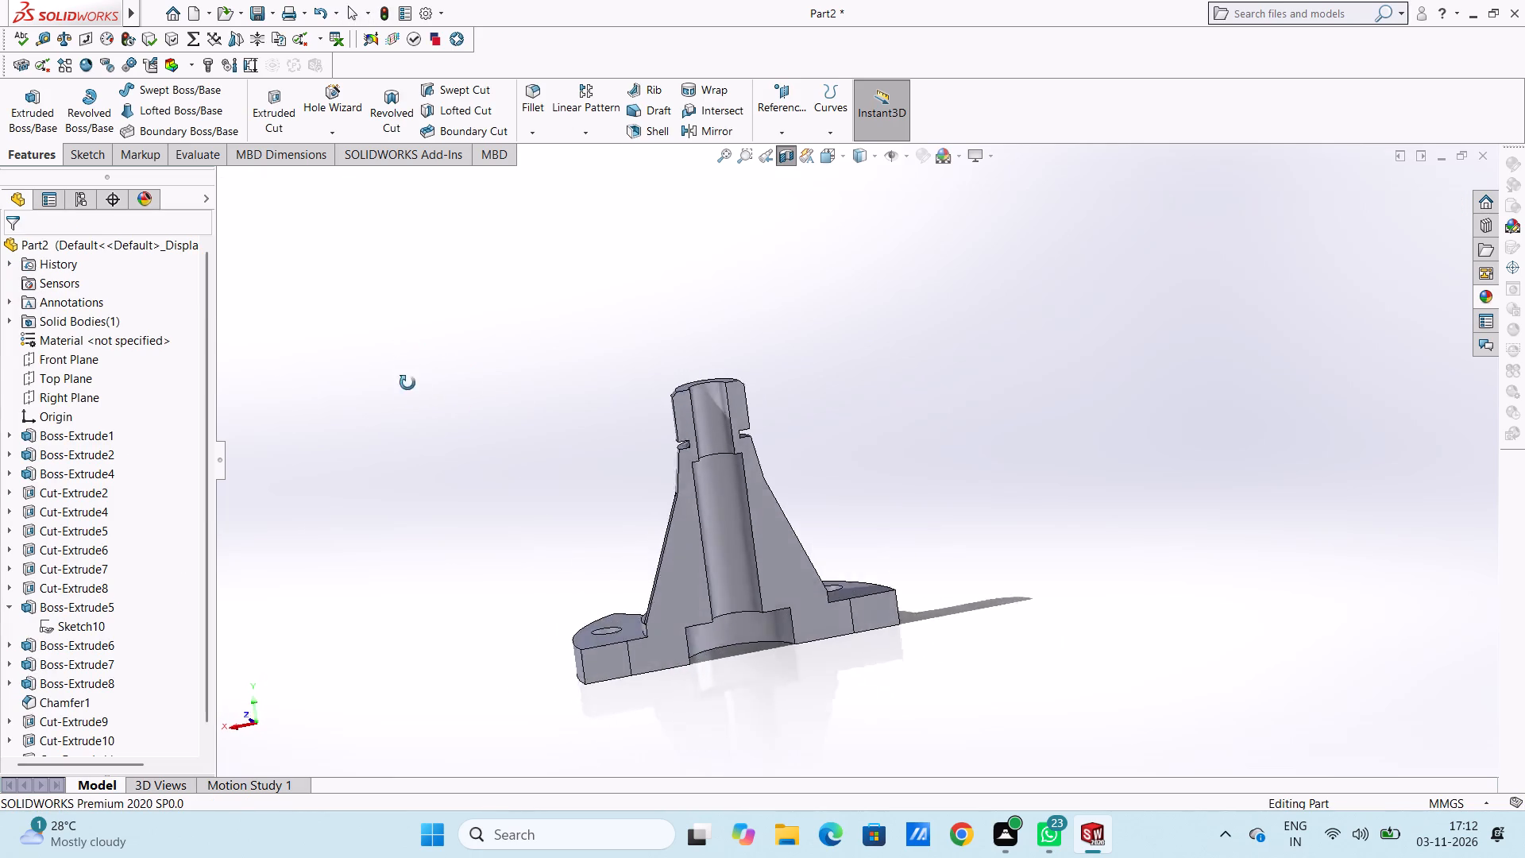
middle_drag(407, 383, 407, 365)
scroll(515, 469, down, 1)
middle_drag(560, 506, 546, 455)
scroll(848, 527, up, 3)
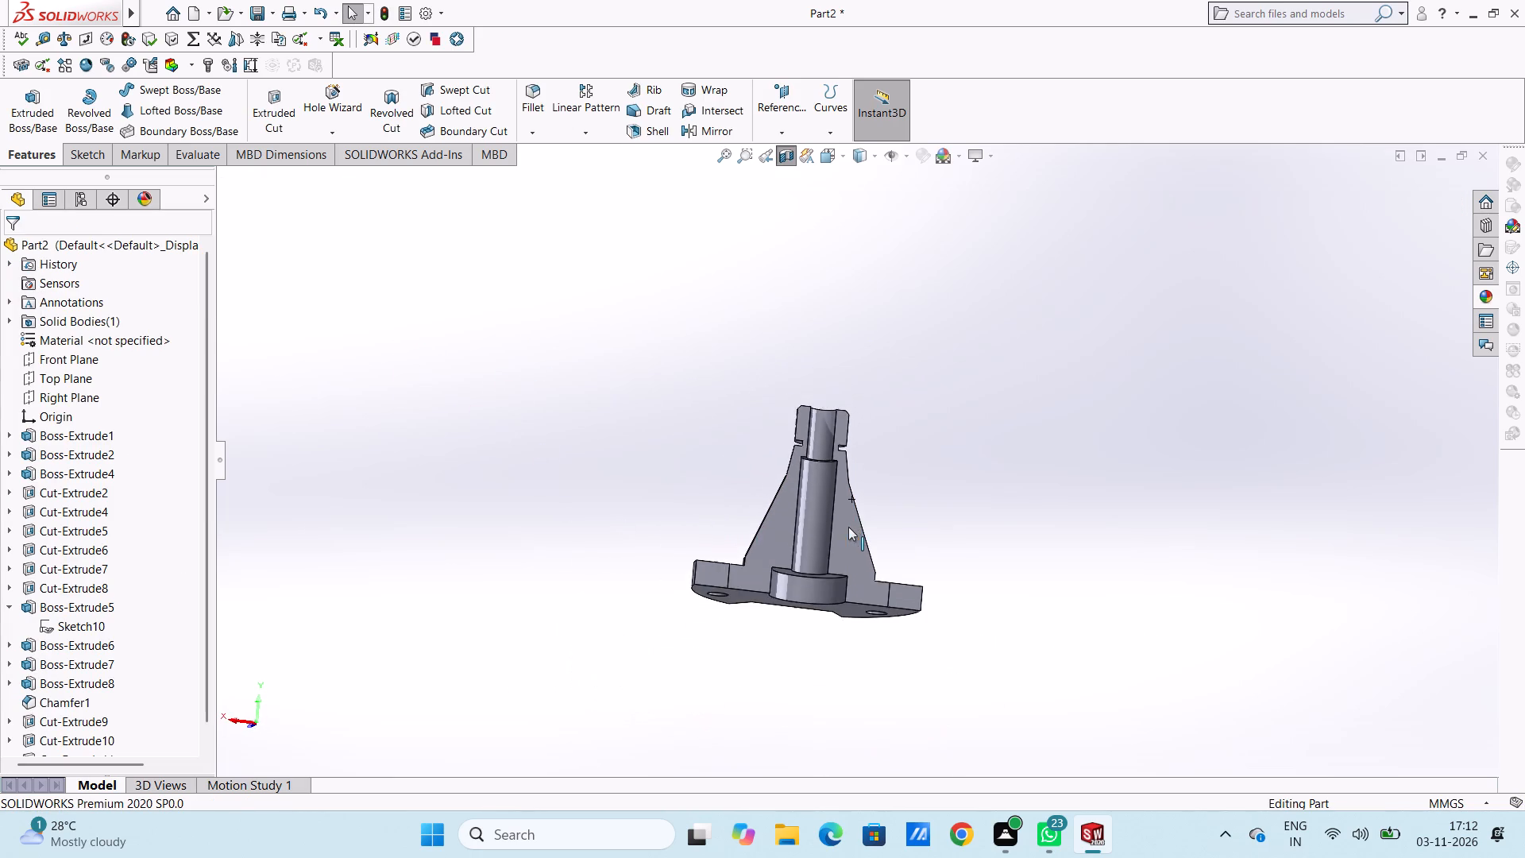
middle_drag(894, 480, 884, 519)
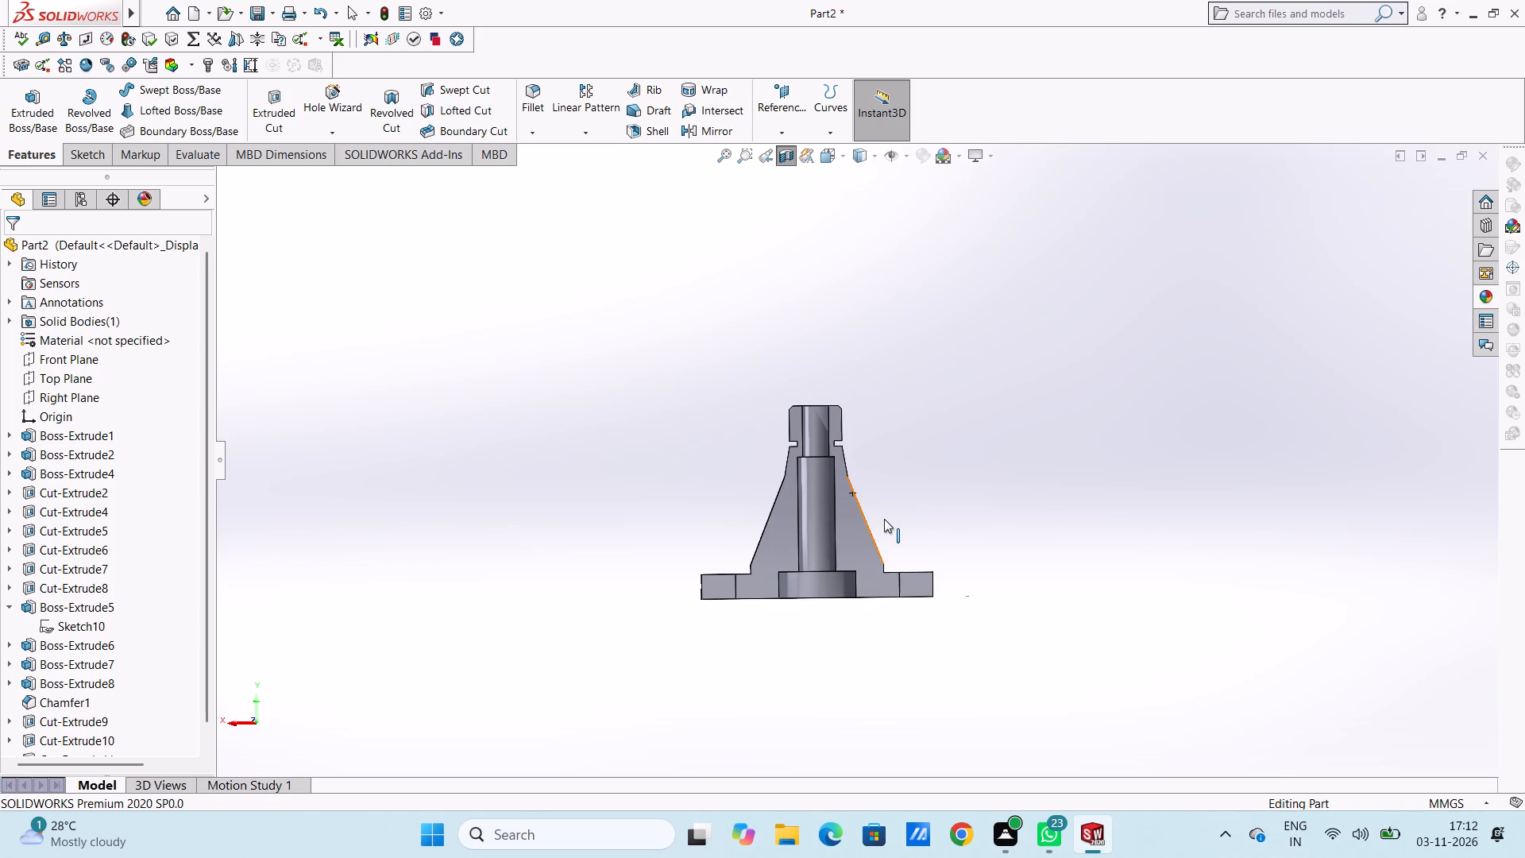
click(787, 164)
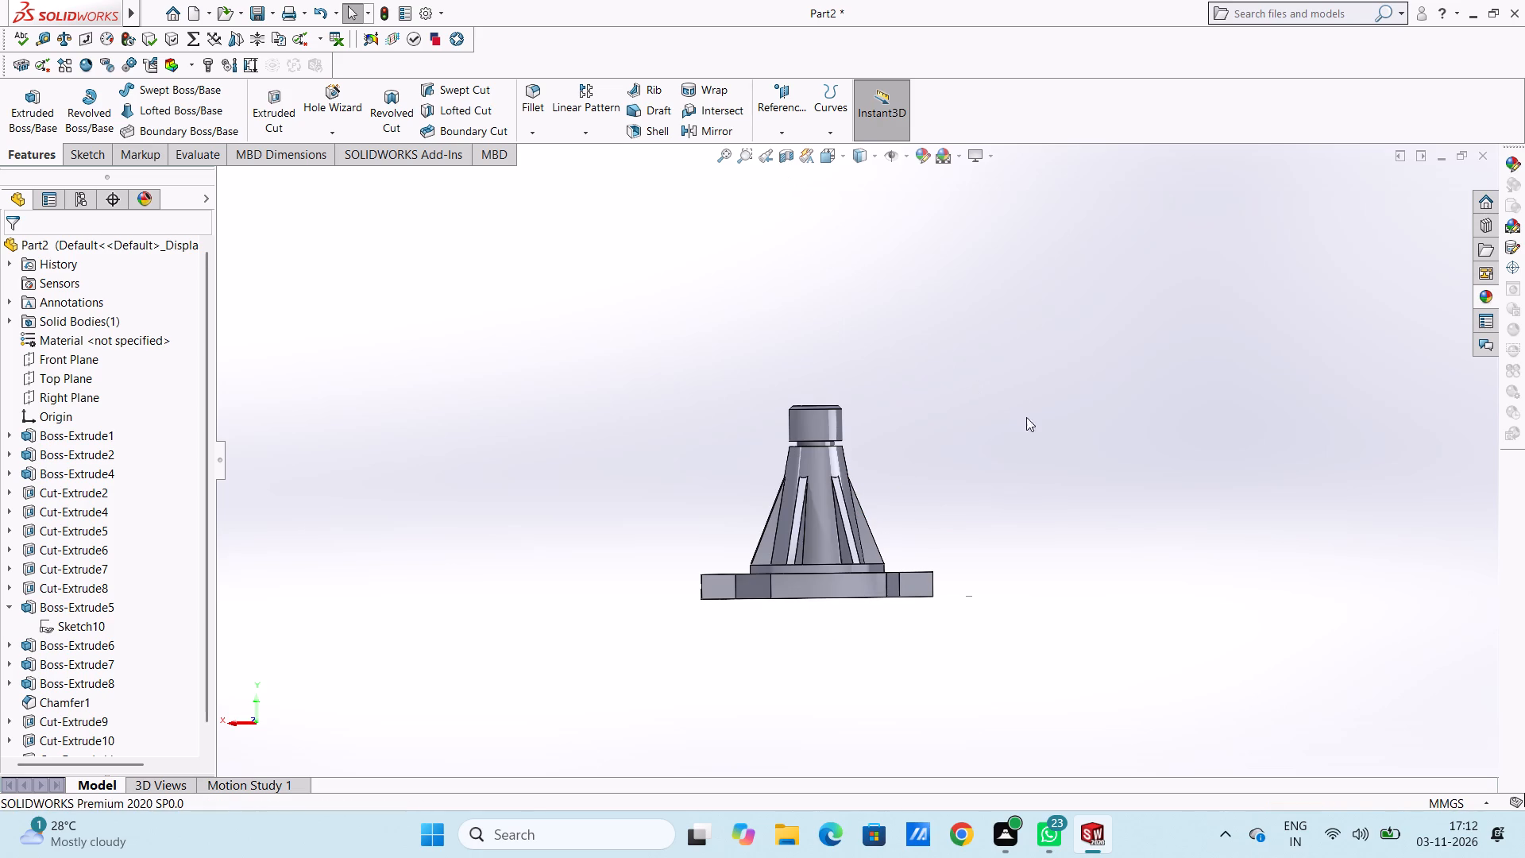
Inspect the whole part from the side and in isometric view.
middle_drag(1042, 428, 1168, 514)
middle_drag(1050, 462, 1070, 465)
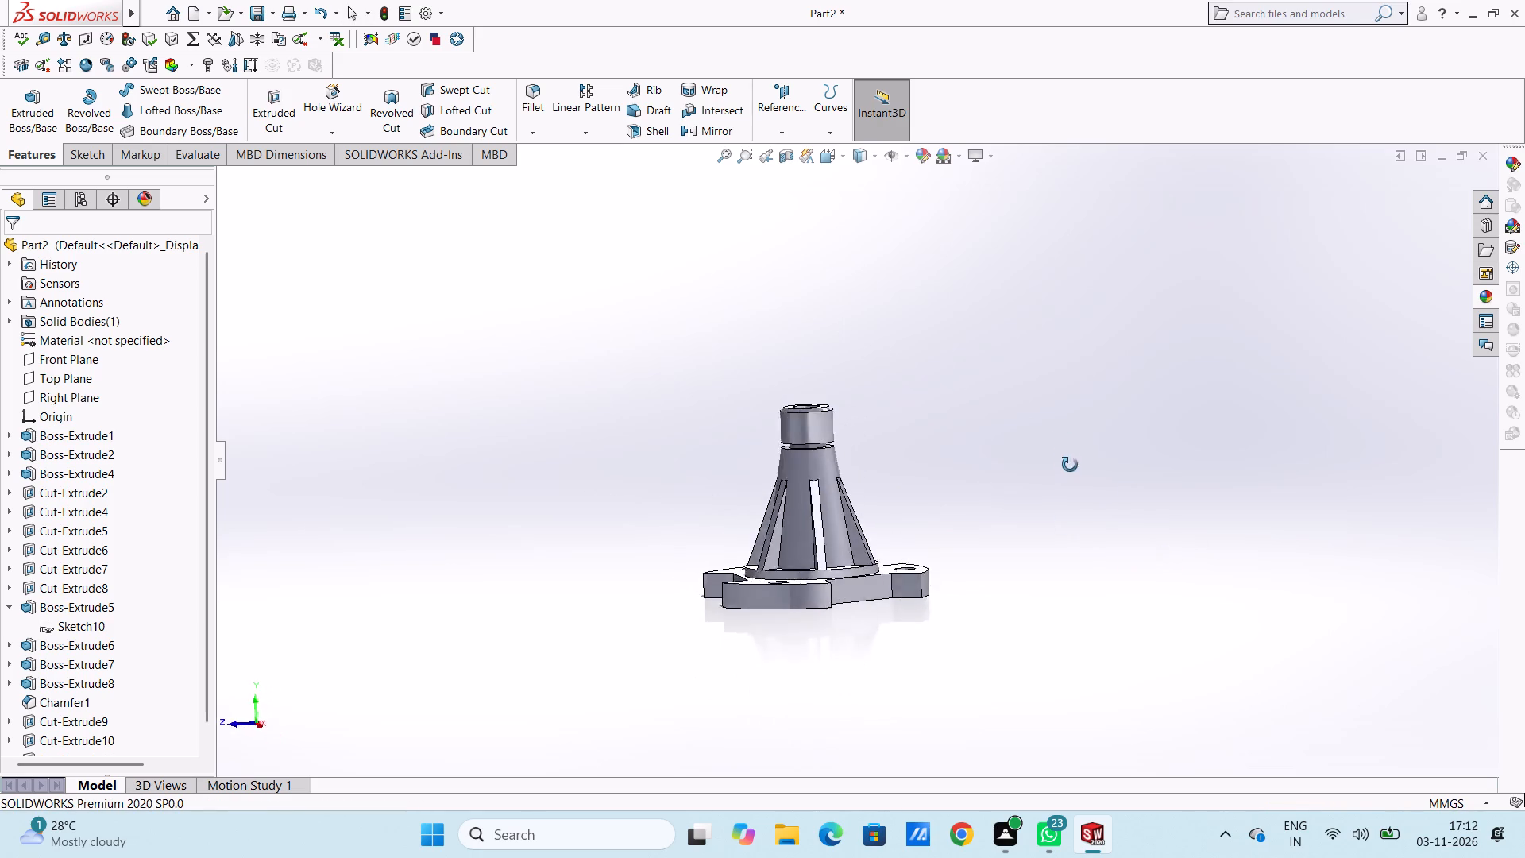
middle_drag(1070, 465, 1017, 455)
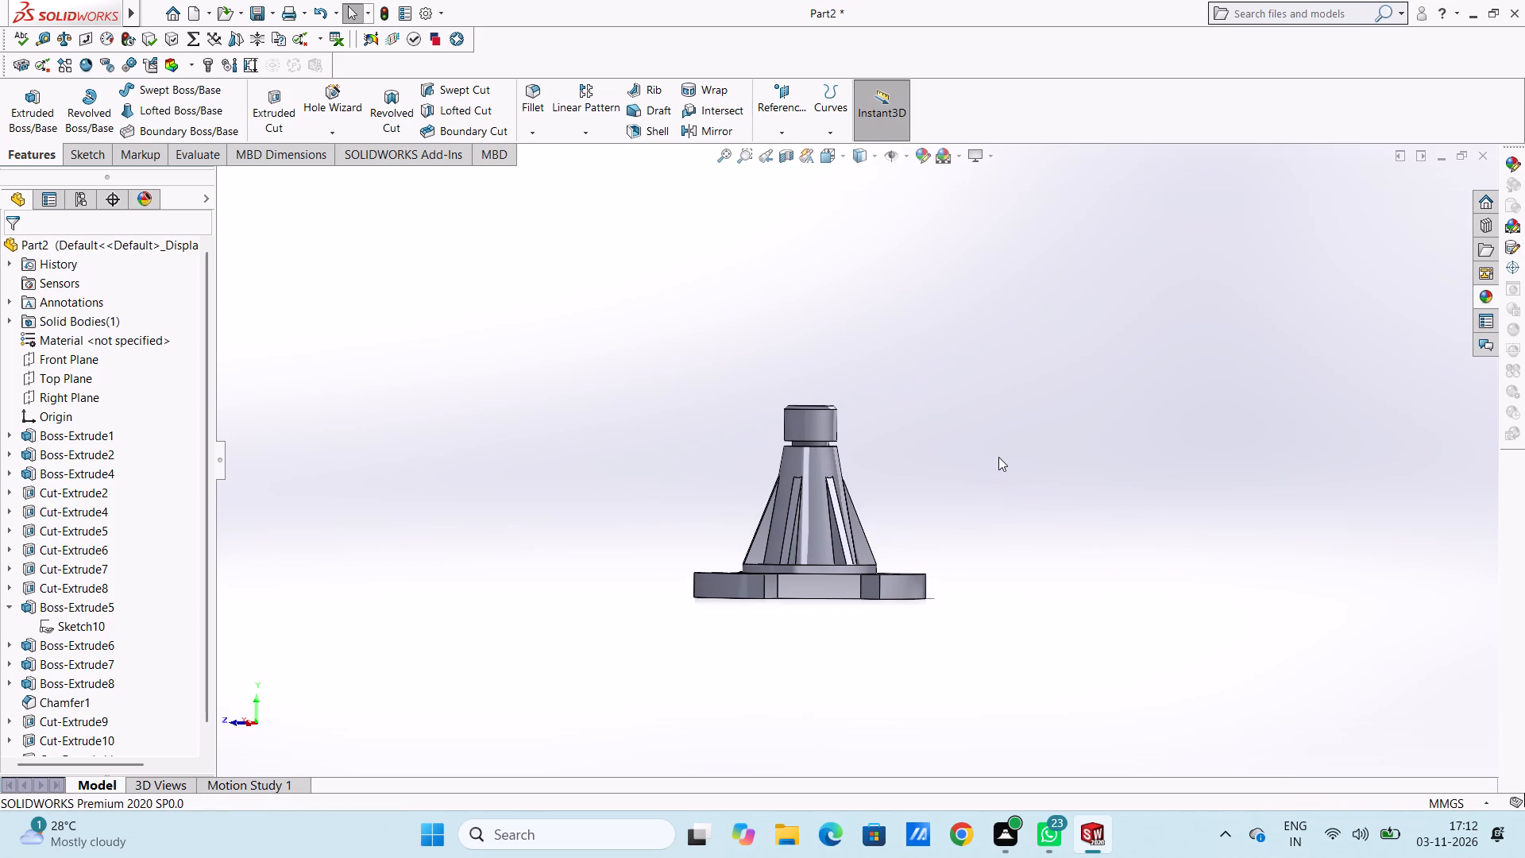
key(Escape)
key(Escape)
key(ctrl+7)
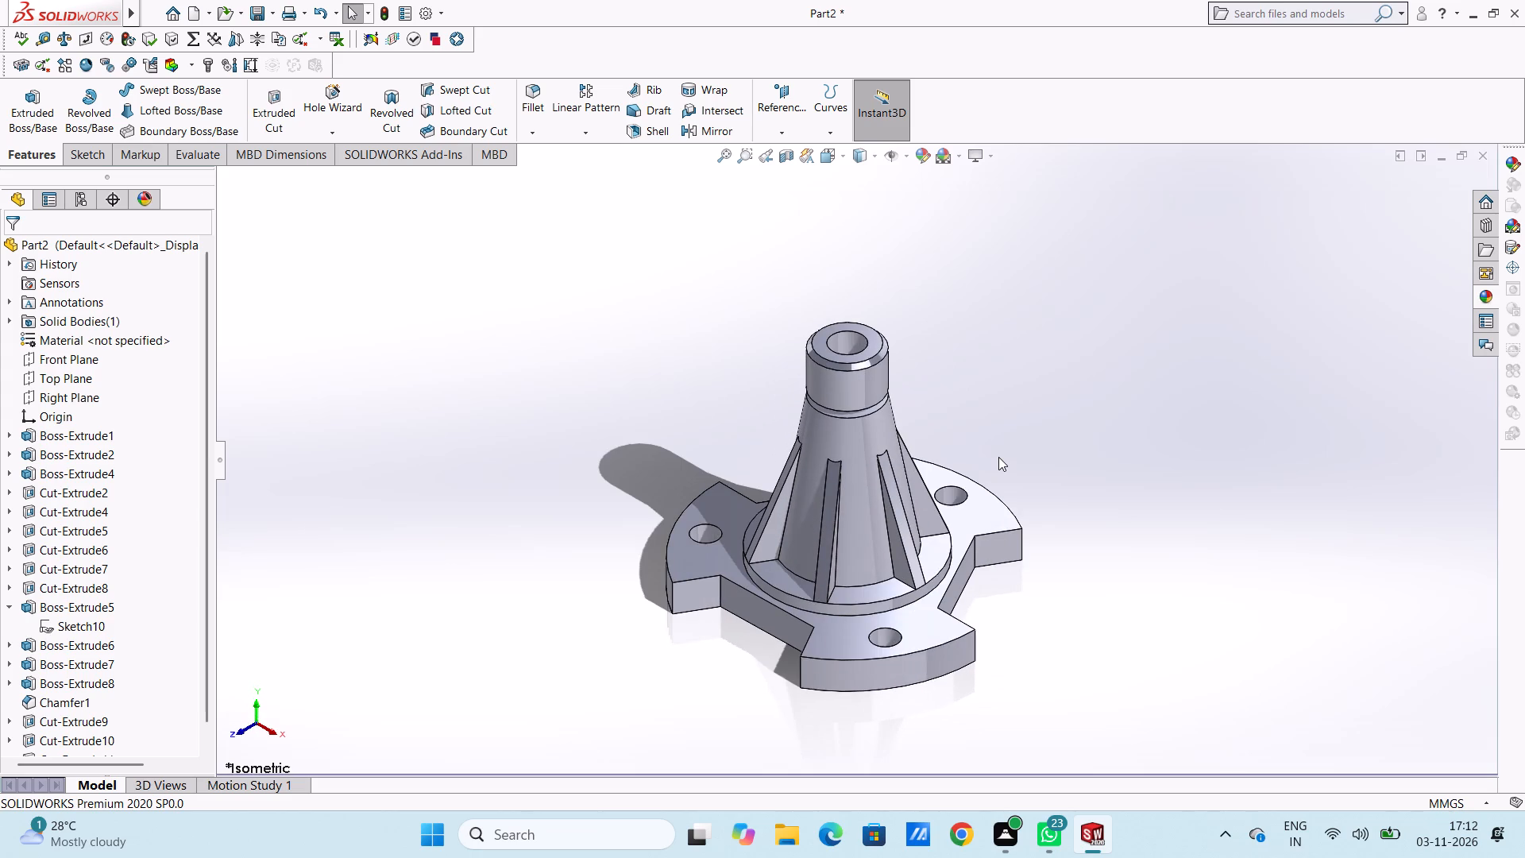
scroll(996, 457, up, 3)
scroll(930, 558, down, 1)
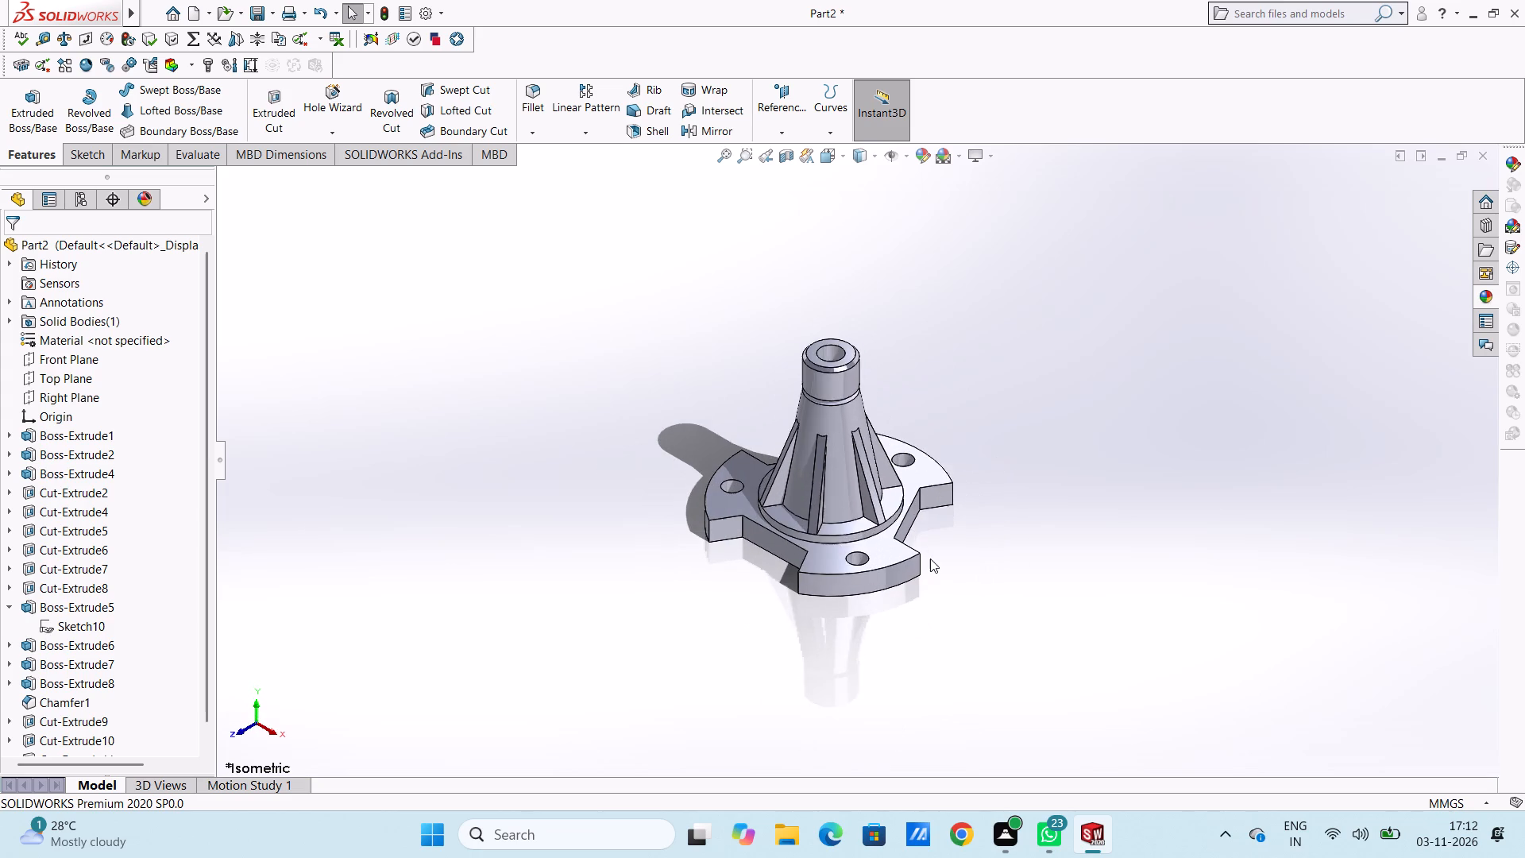
scroll(839, 593, up, 2)
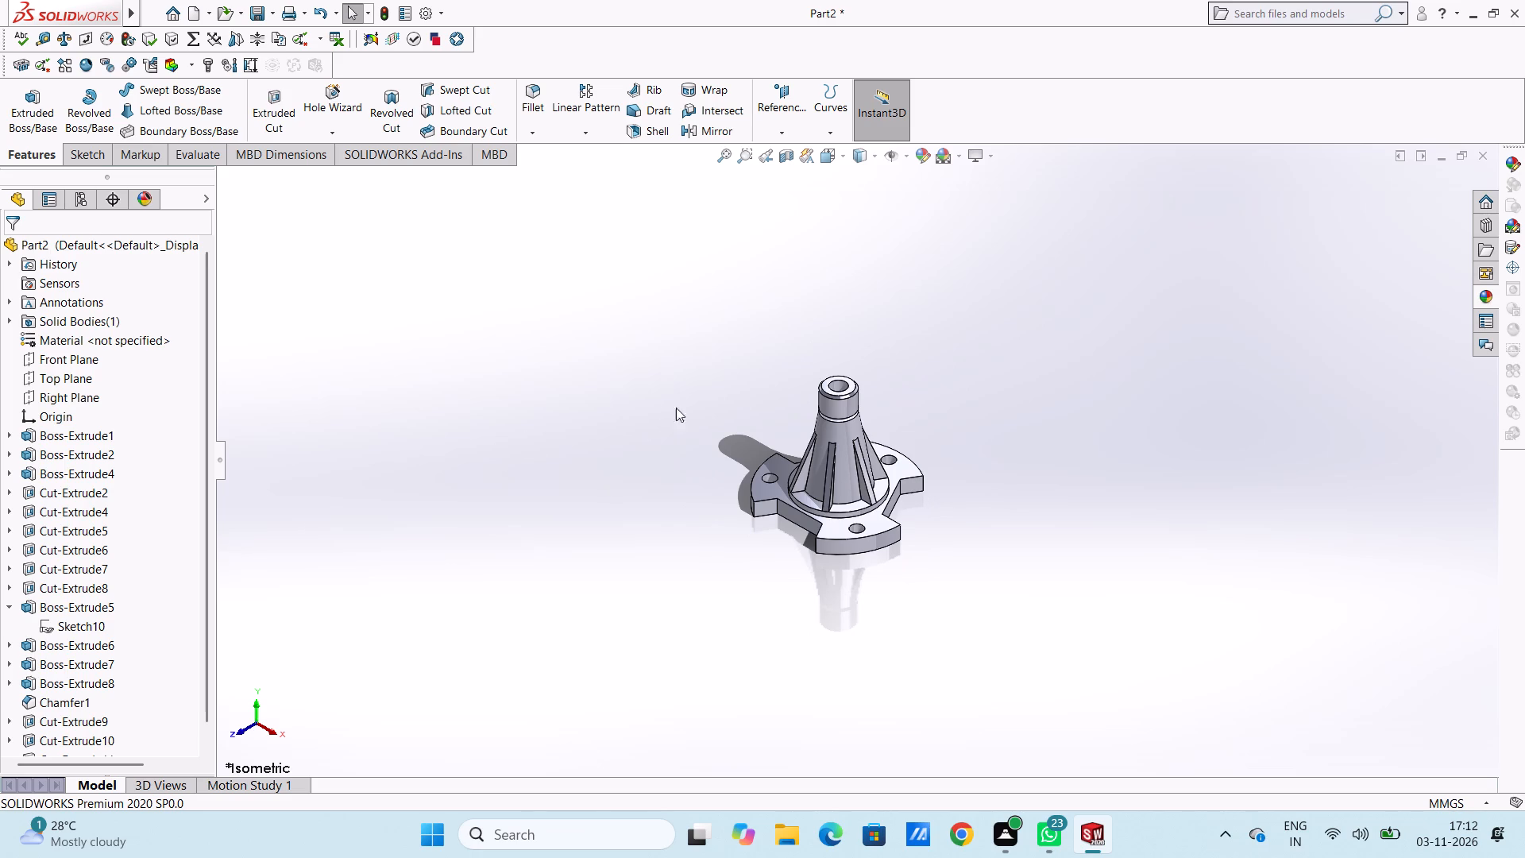
key(Escape)
key(Escape)
Colour the whole part orange with RGB values 232, 143, 8.
click(917, 155)
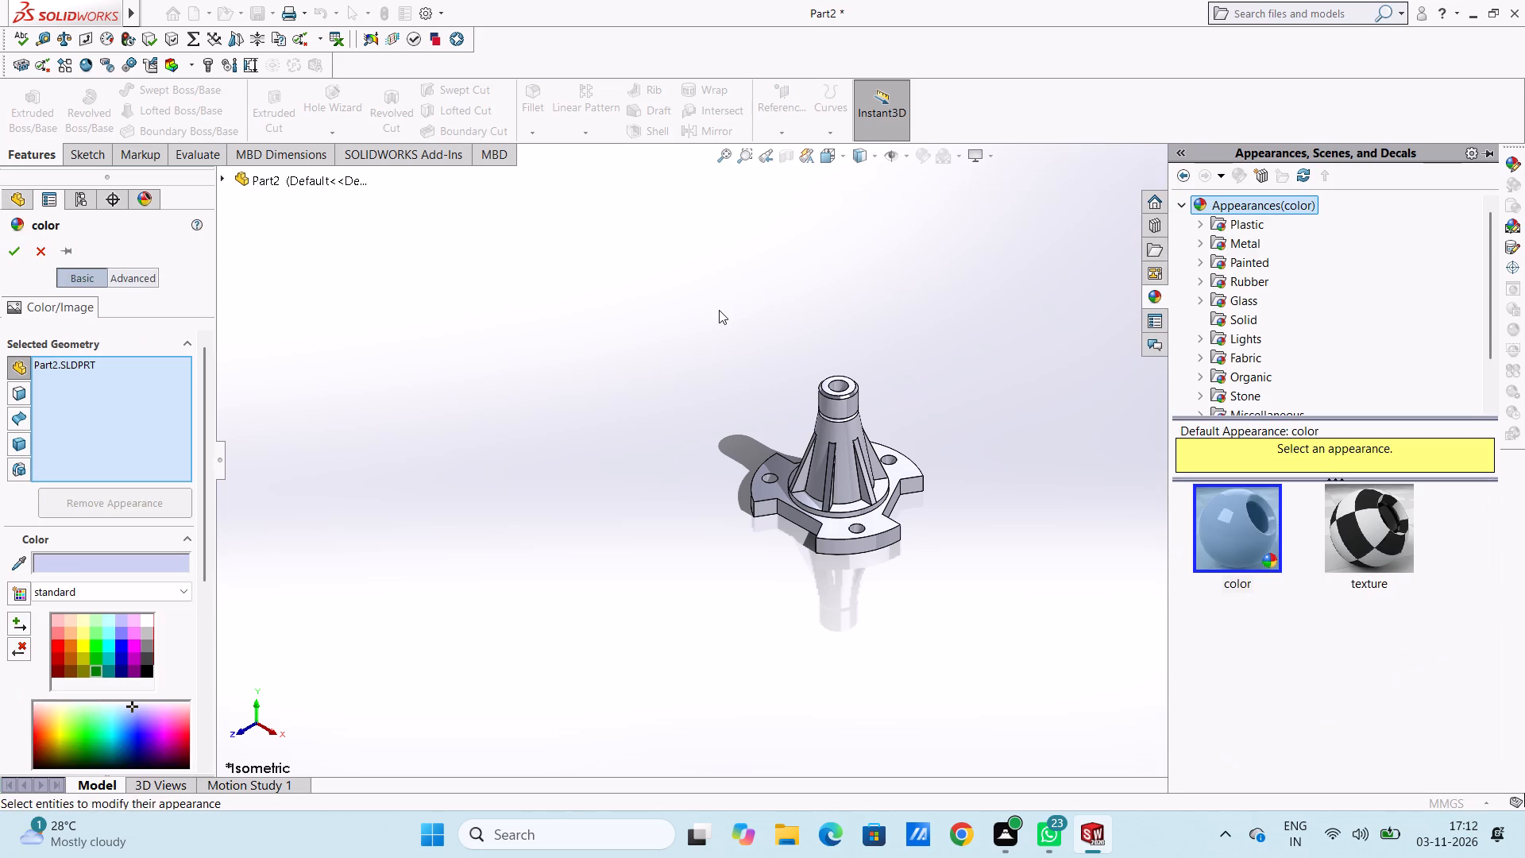
scroll(163, 649, down, 1)
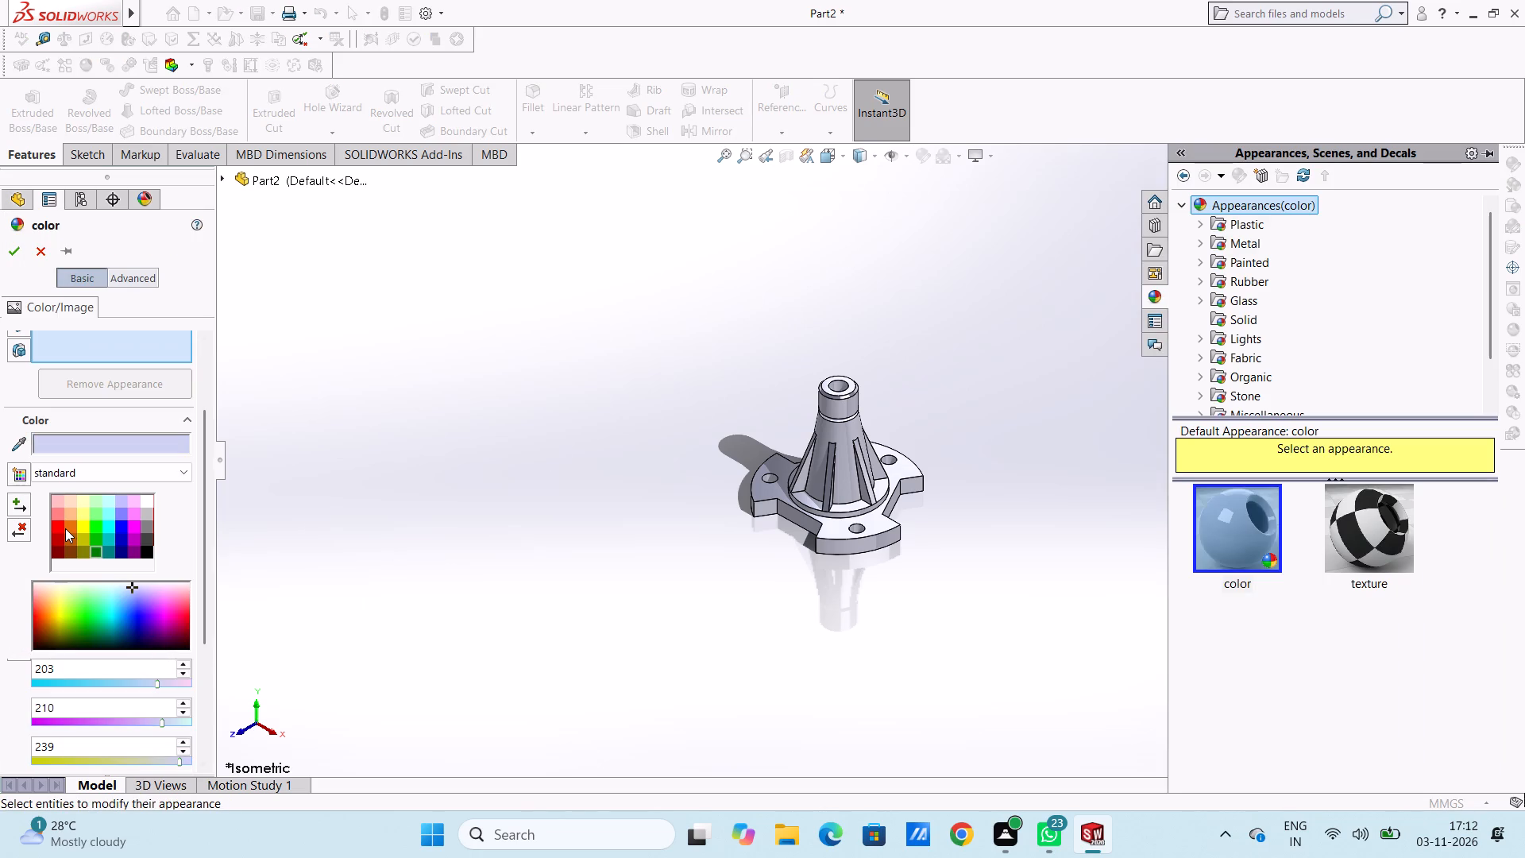
click(67, 528)
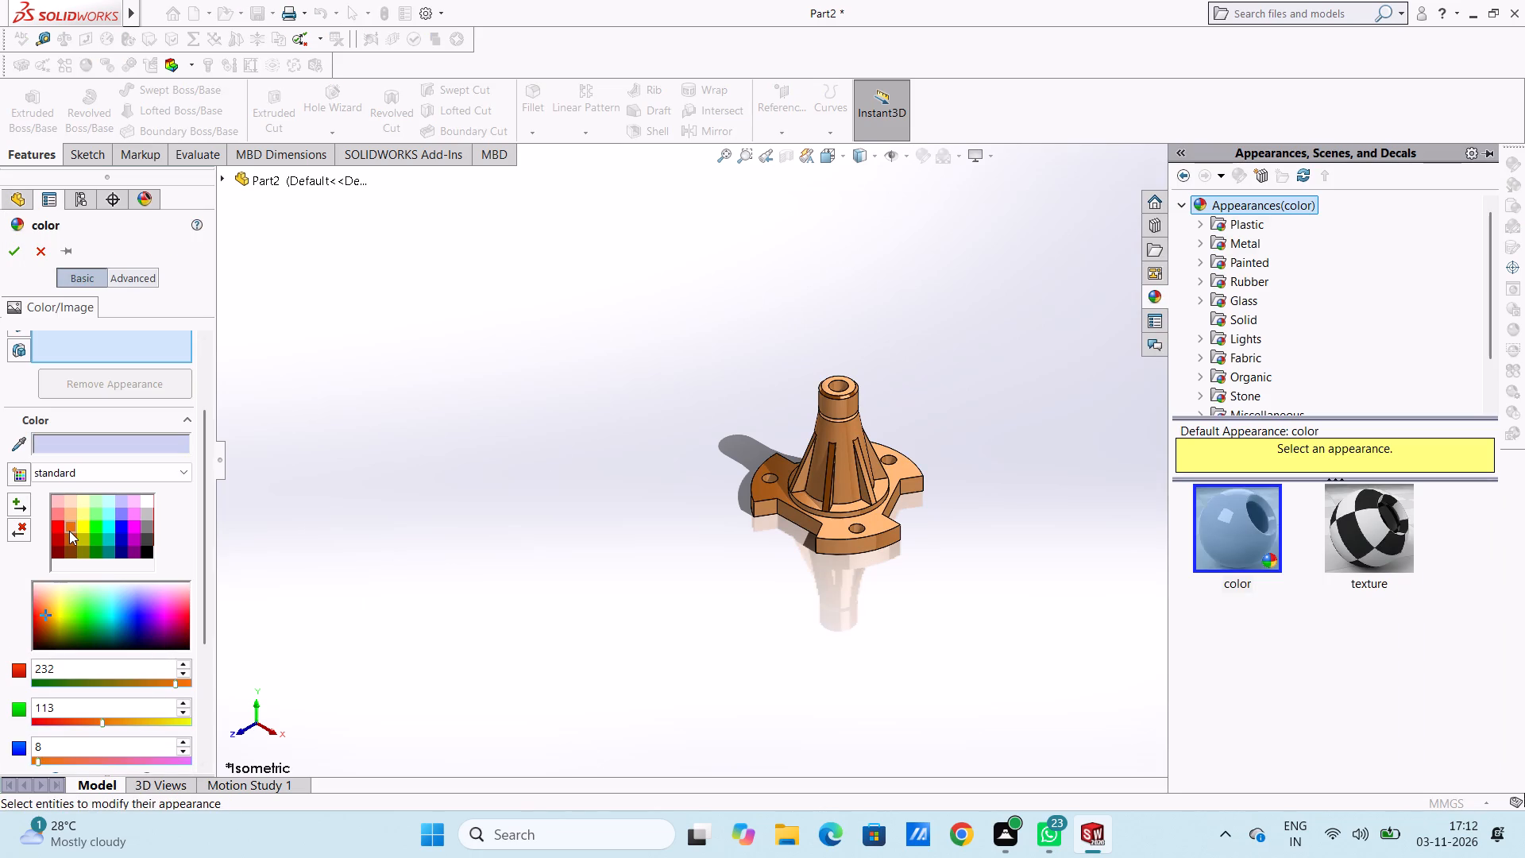
scroll(168, 612, down, 2)
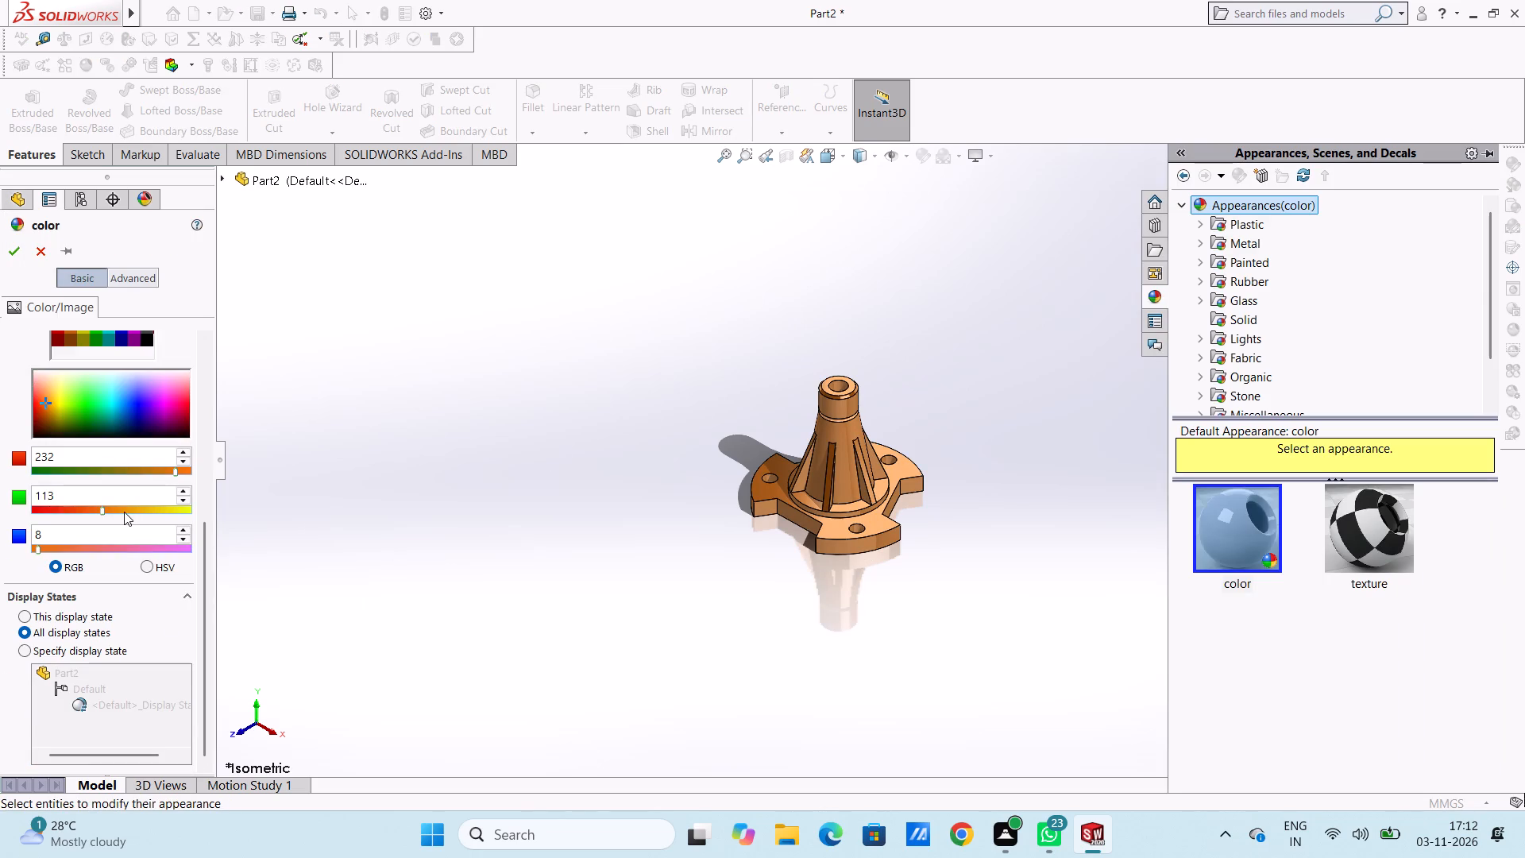
click(124, 510)
click(113, 511)
click(122, 512)
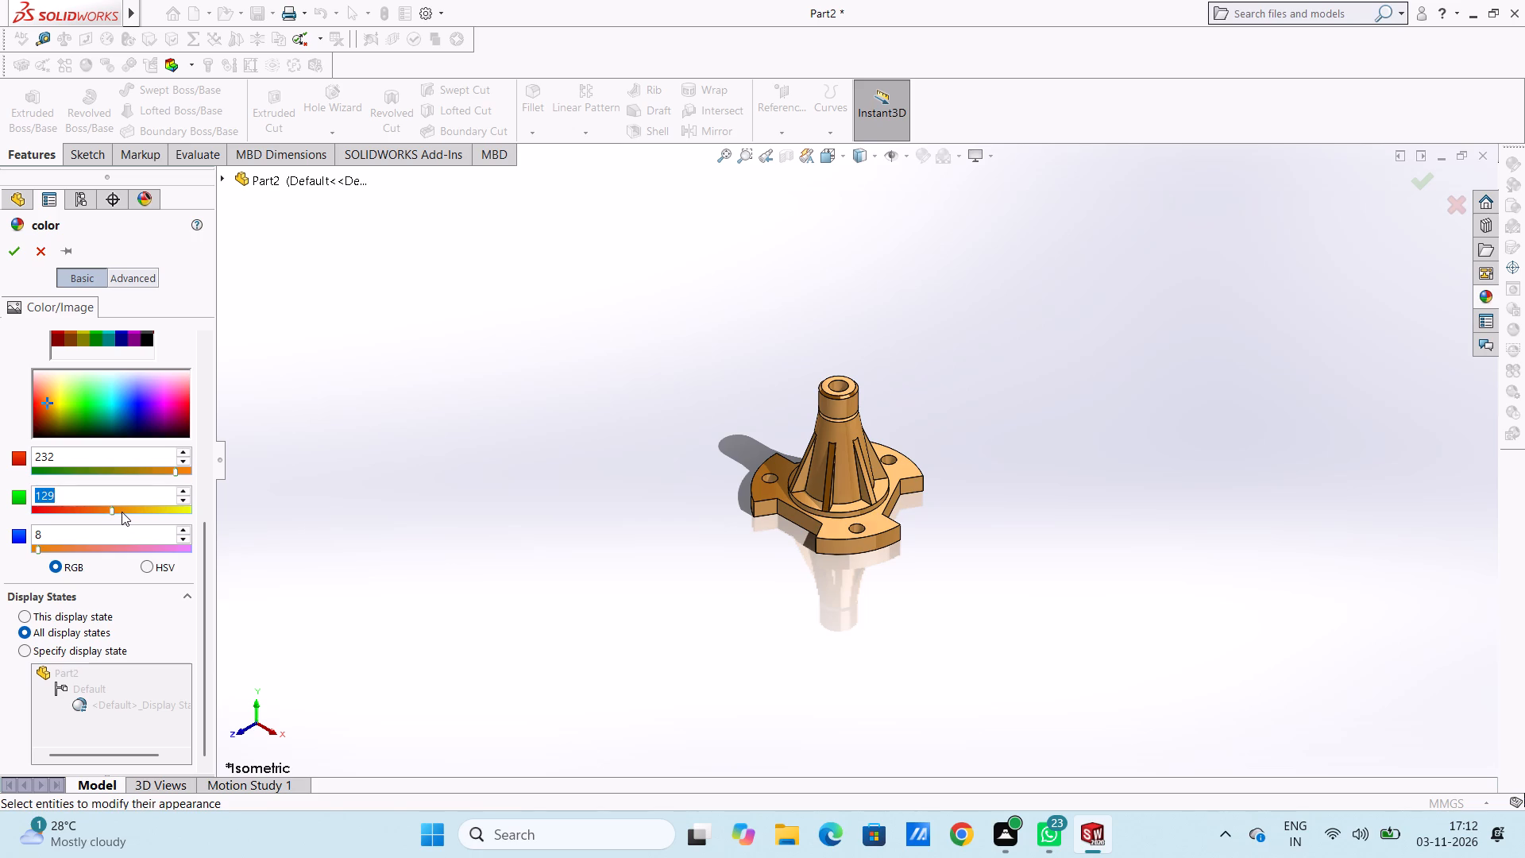
click(7, 253)
Apply the chromium plate metal appearance to the cylindrical face of the front lobe's bolt hole.
scroll(887, 535, down, 3)
middle_drag(815, 469, 816, 483)
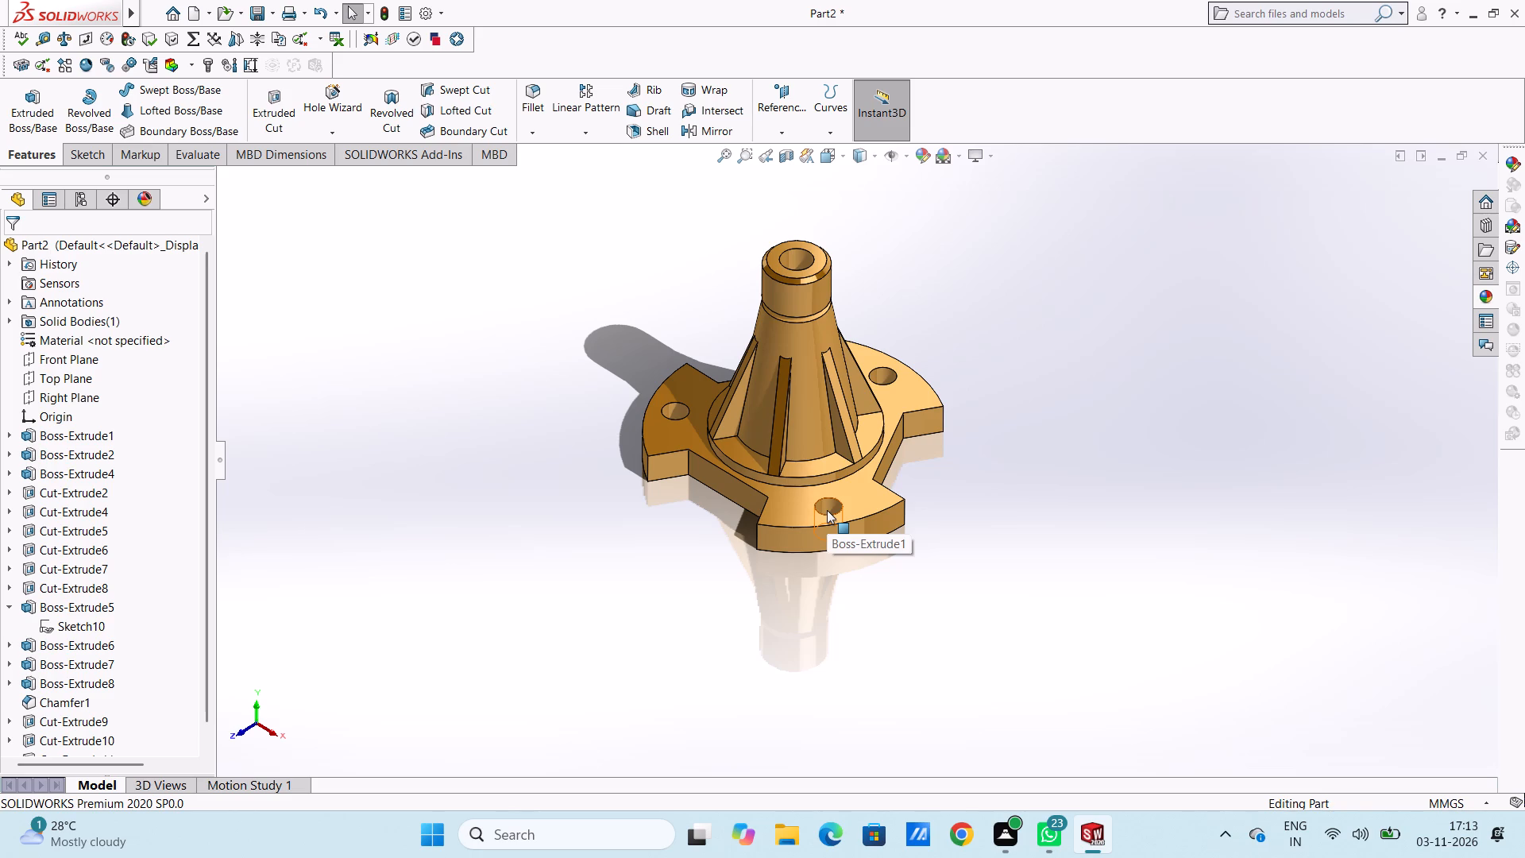
middle_drag(834, 614, 854, 680)
scroll(834, 617, down, 1)
middle_drag(841, 558, 823, 510)
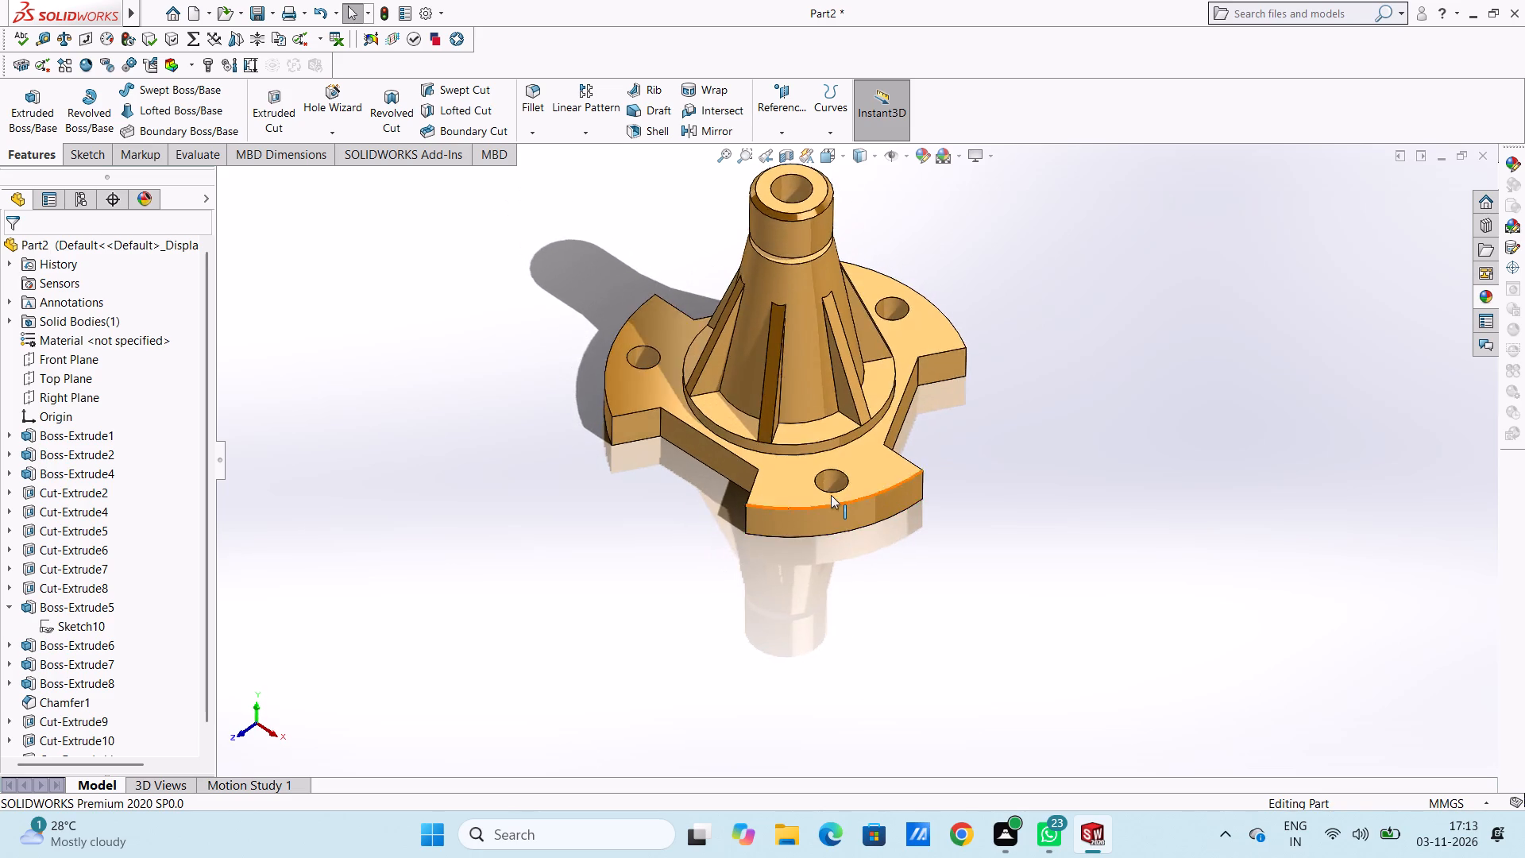
scroll(832, 489, down, 5)
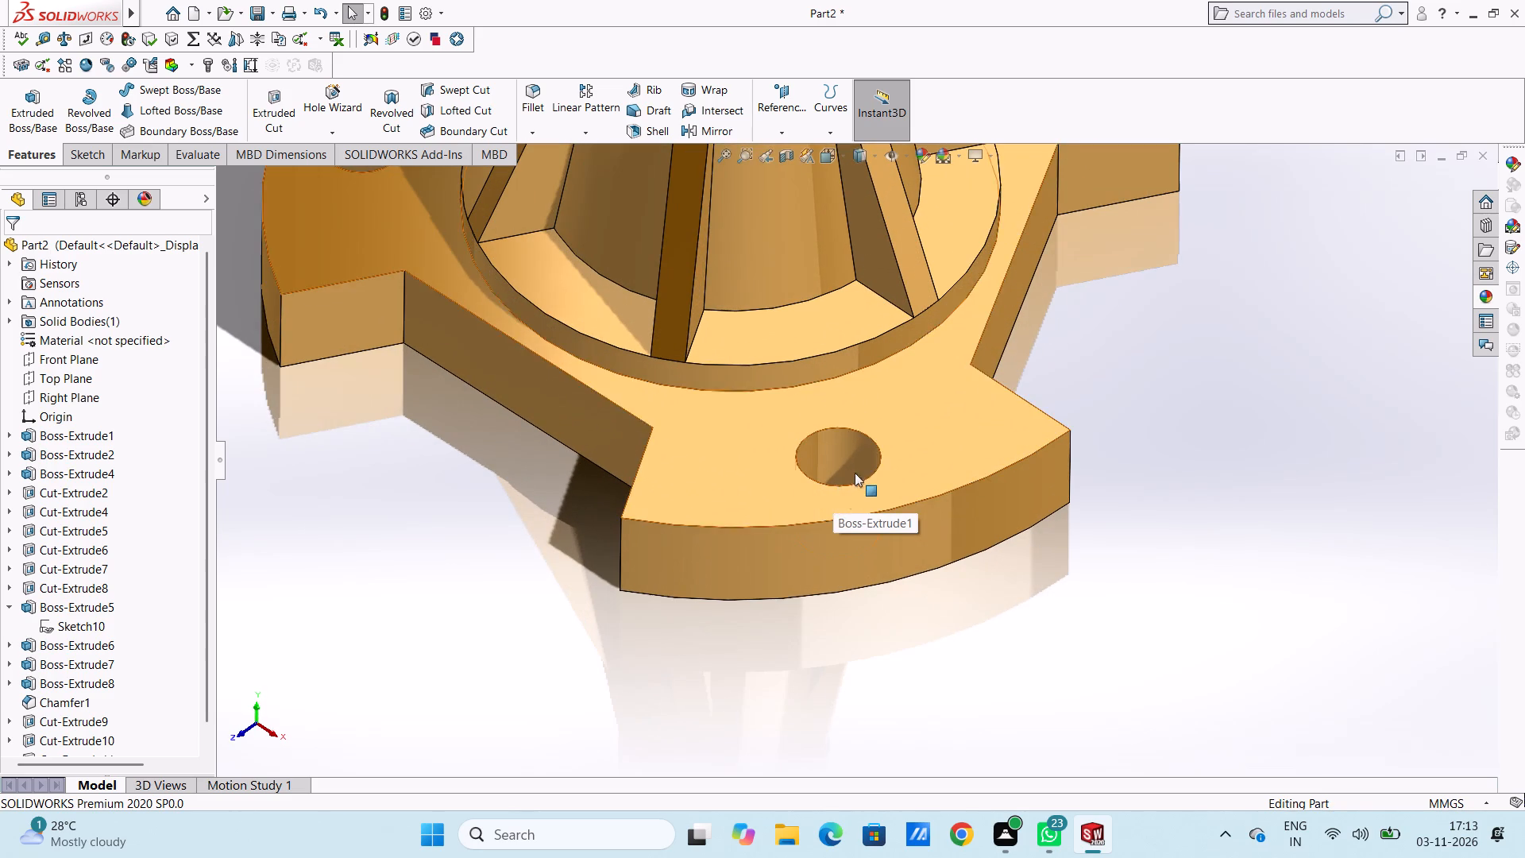
scroll(845, 443, down, 4)
click(1484, 294)
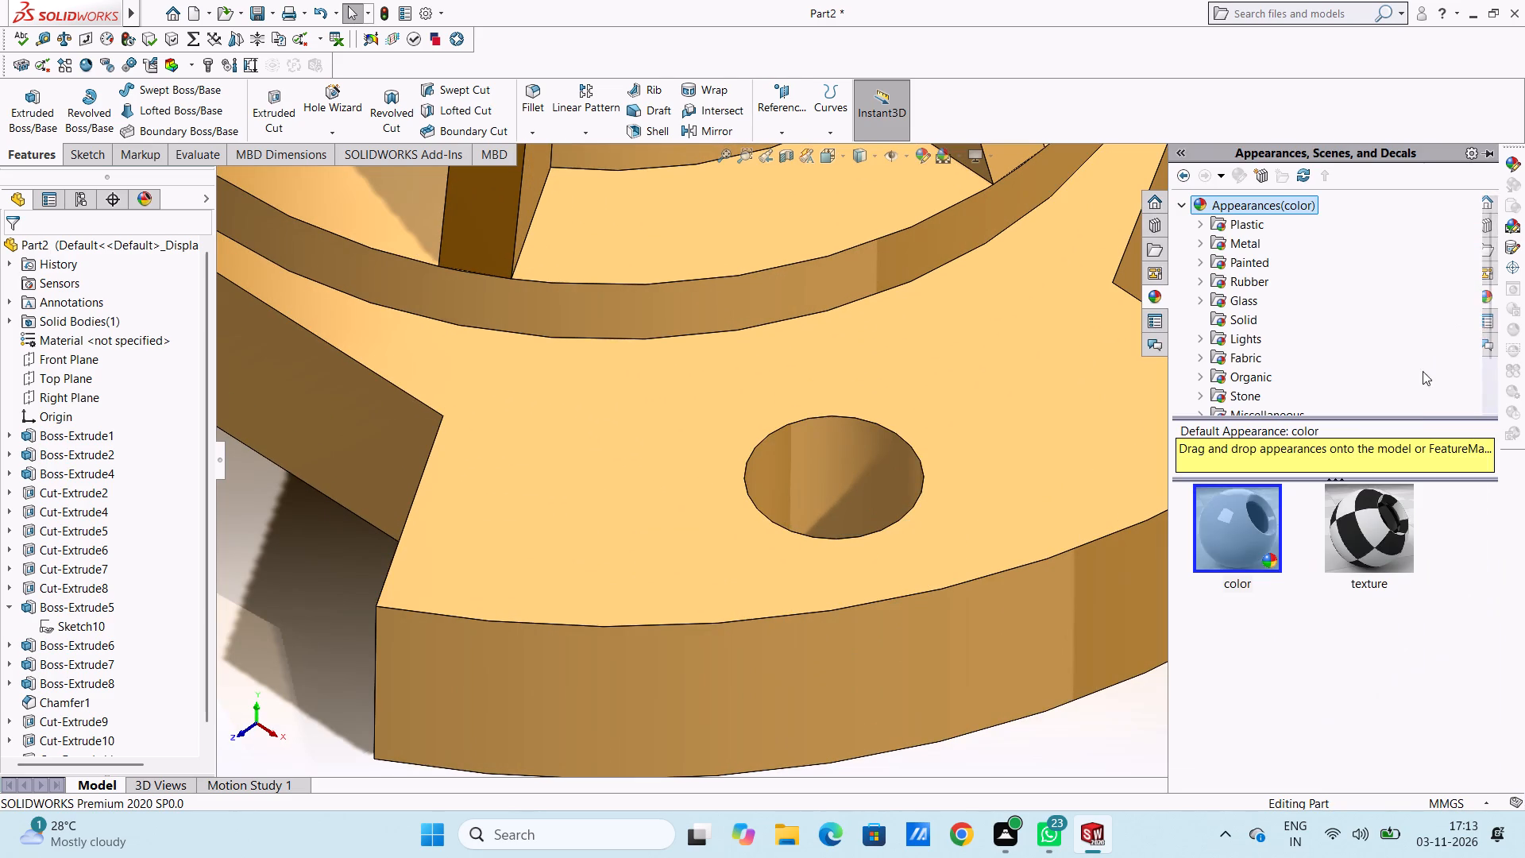
click(1249, 243)
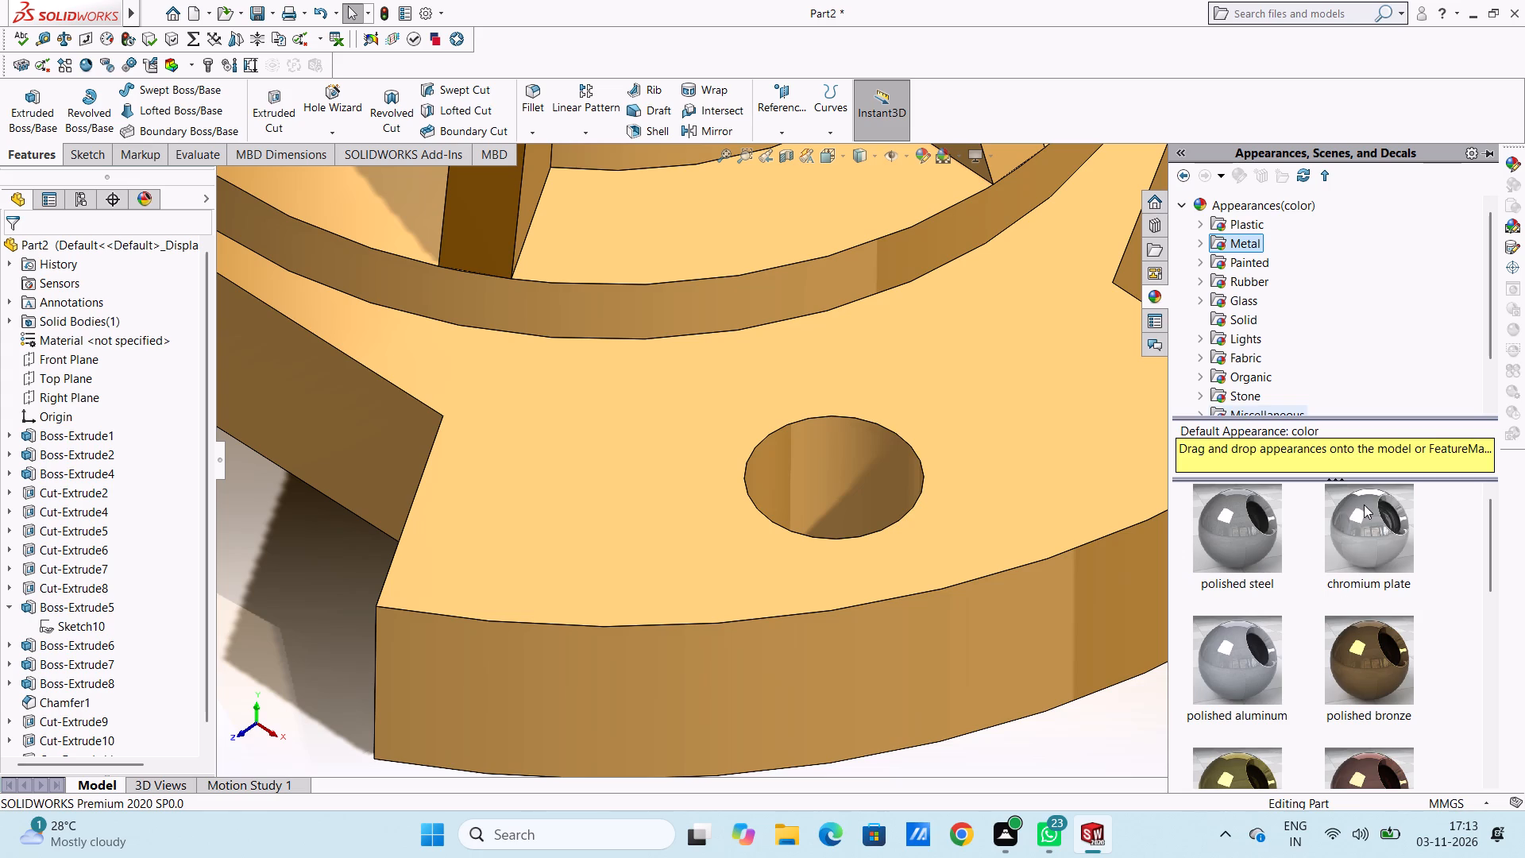
drag(1364, 504, 832, 435)
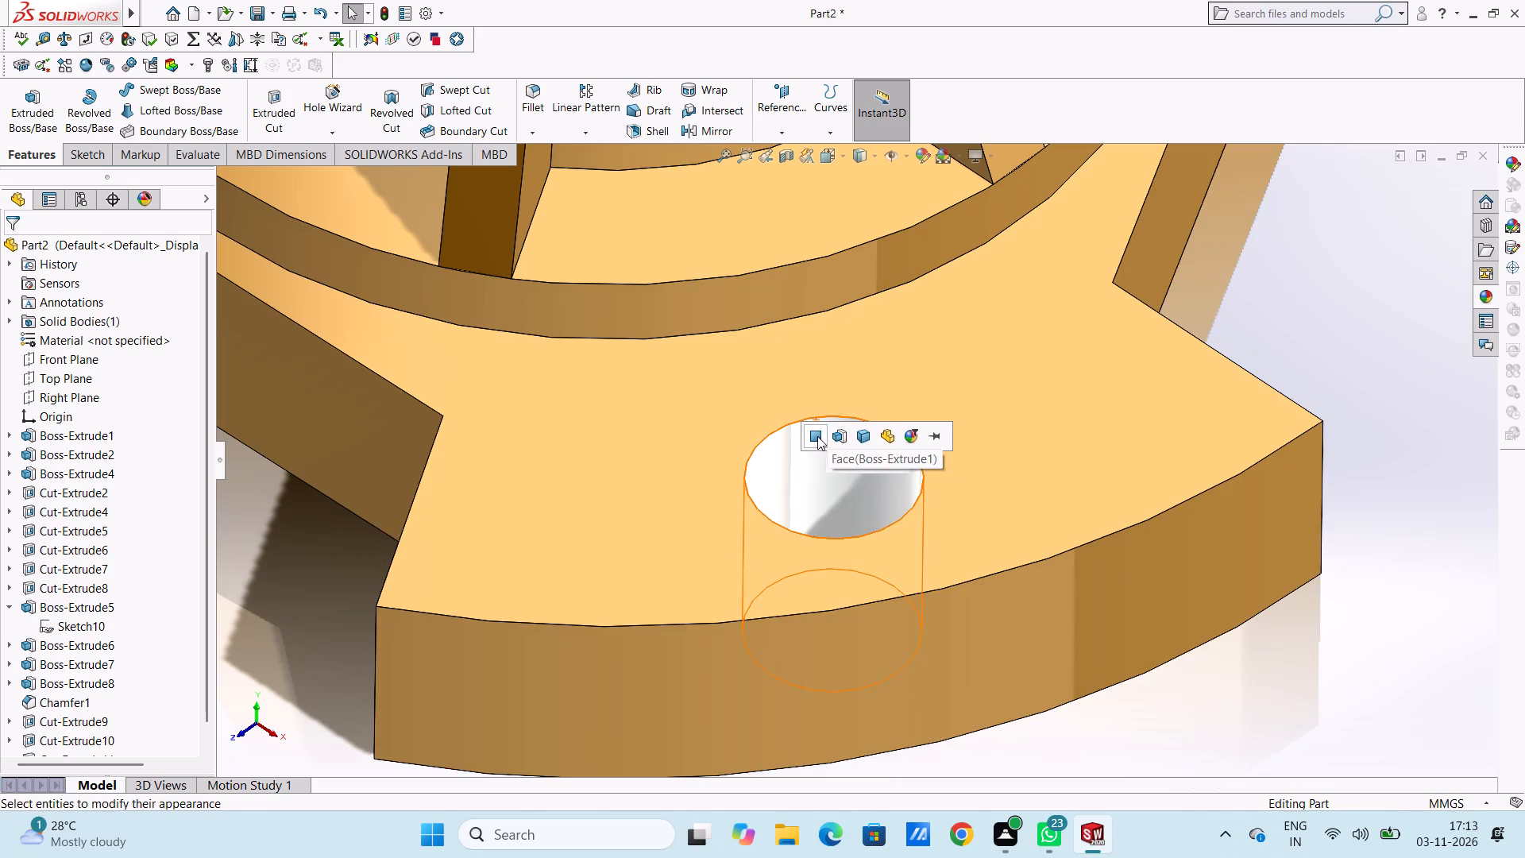
click(817, 436)
Apply the chromium plate appearance to the bolt hole face of a second, still orange flange lobe.
scroll(834, 480, up, 10)
middle_drag(733, 540, 867, 461)
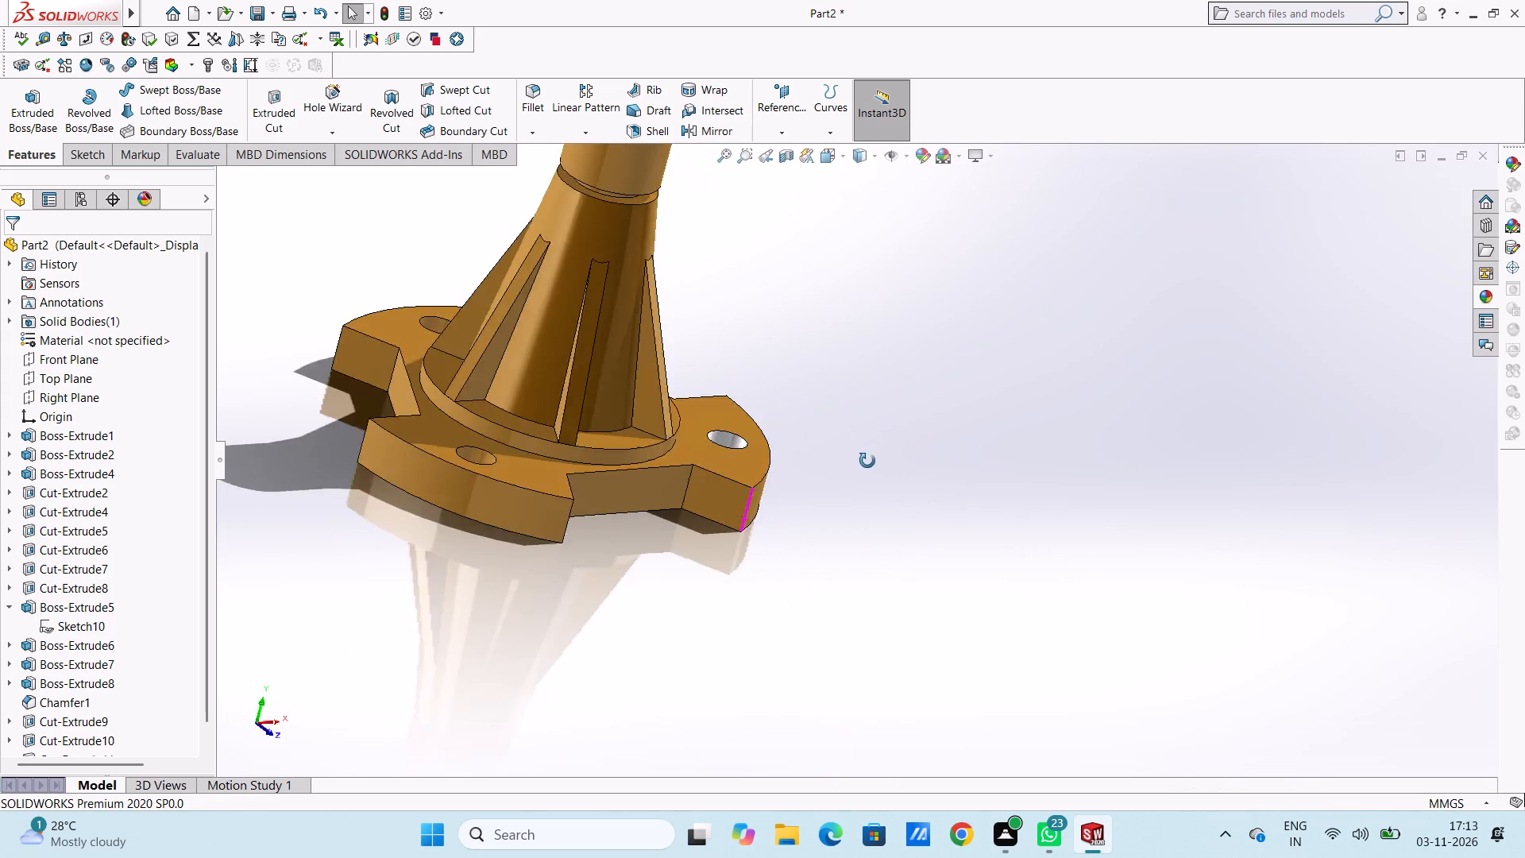
middle_drag(867, 461, 793, 512)
middle_drag(685, 569, 901, 620)
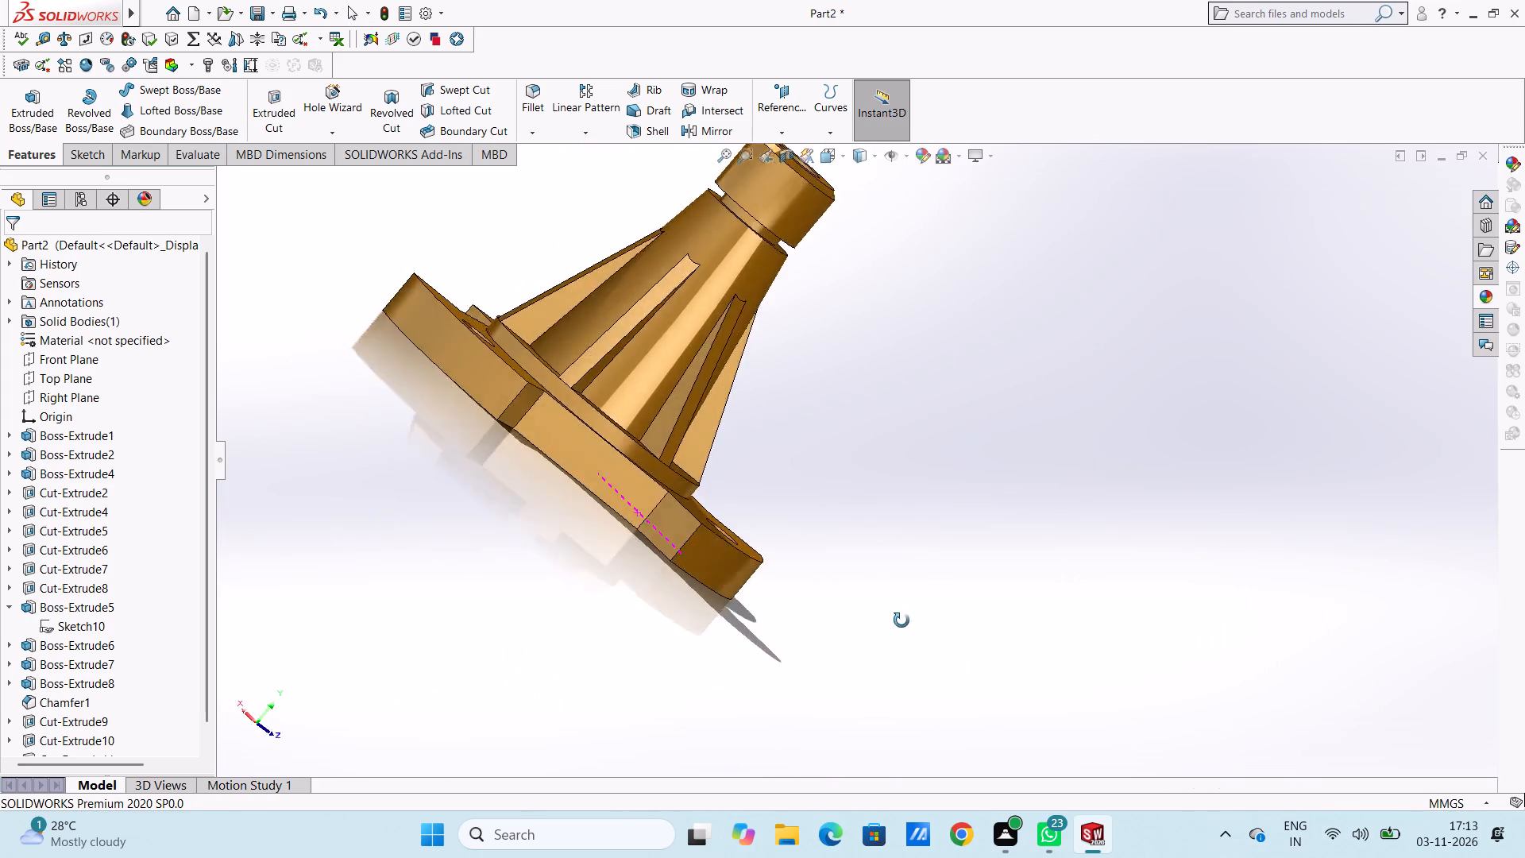
middle_drag(901, 620, 799, 668)
scroll(500, 566, down, 4)
middle_drag(844, 624, 908, 557)
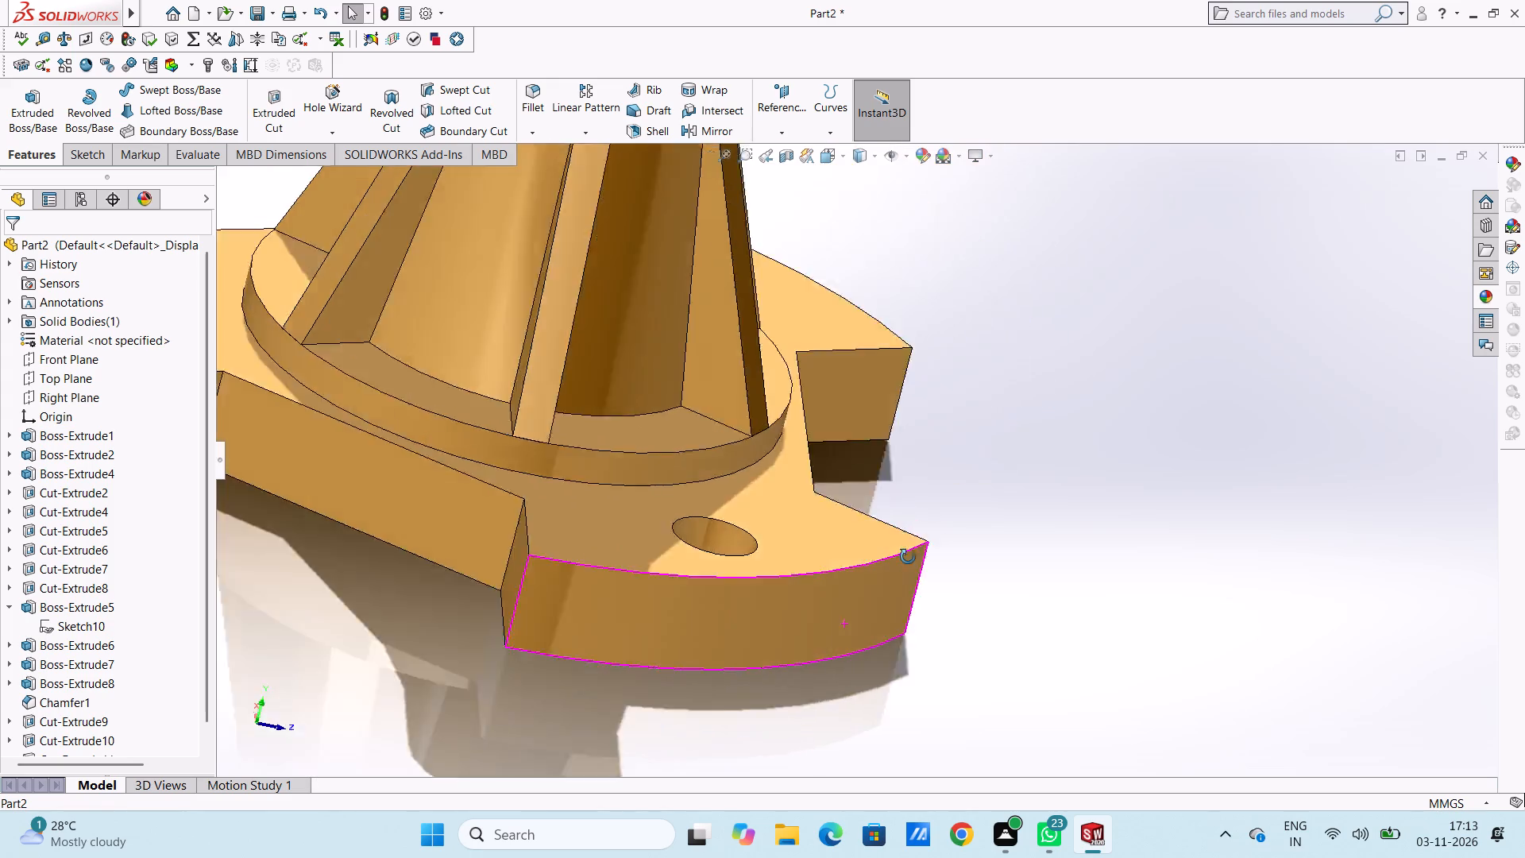
middle_drag(908, 557, 863, 614)
scroll(863, 614, down, 5)
middle_drag(648, 470, 654, 517)
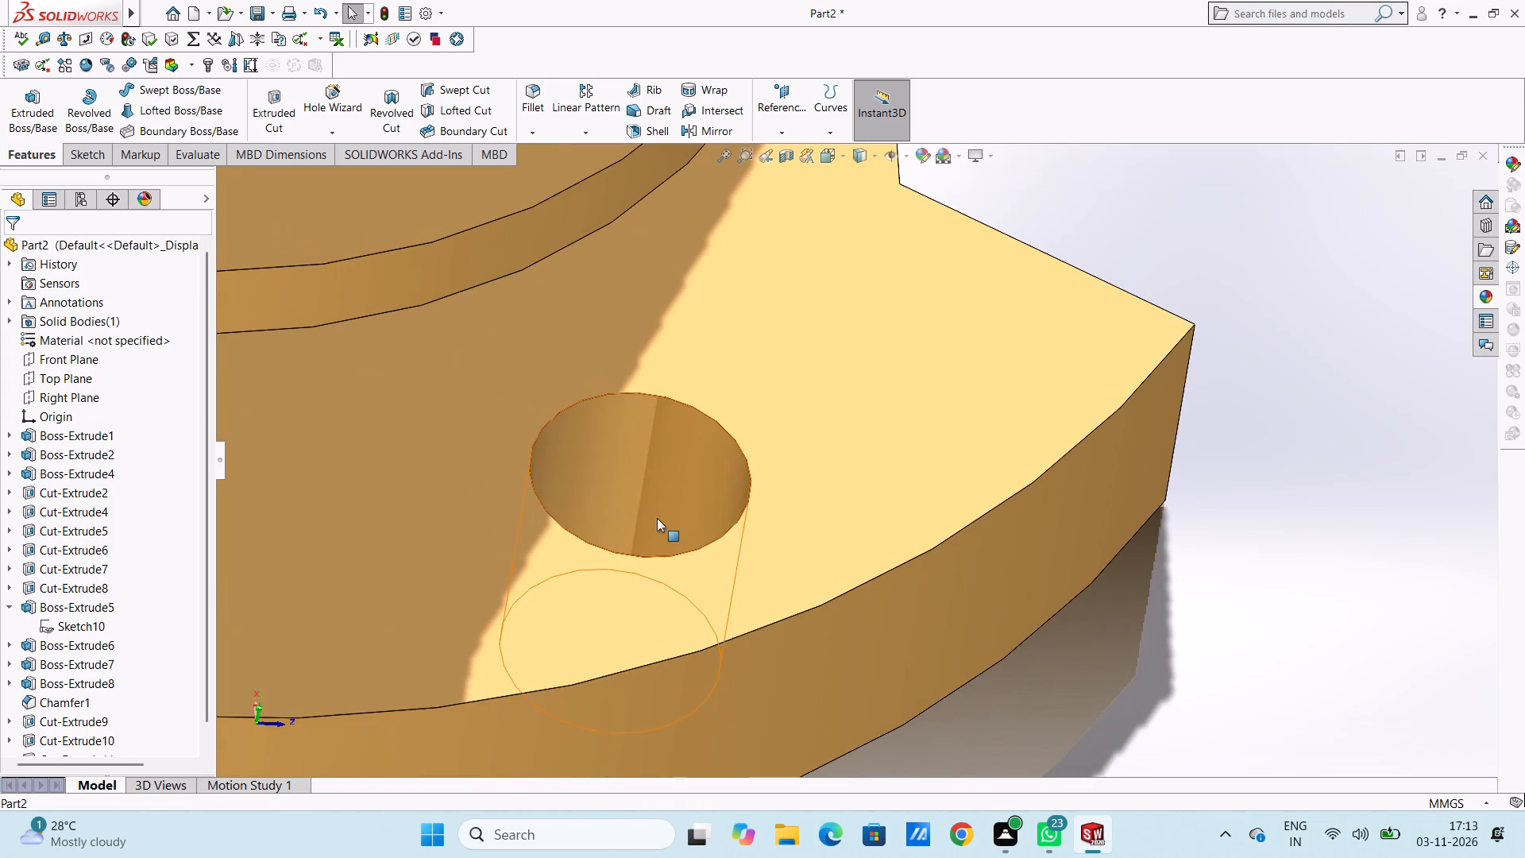
click(1480, 293)
drag(1353, 535, 650, 470)
click(650, 471)
Apply the chromium plate appearance to the bolt hole face of the third flange lobe.
scroll(670, 427, up, 5)
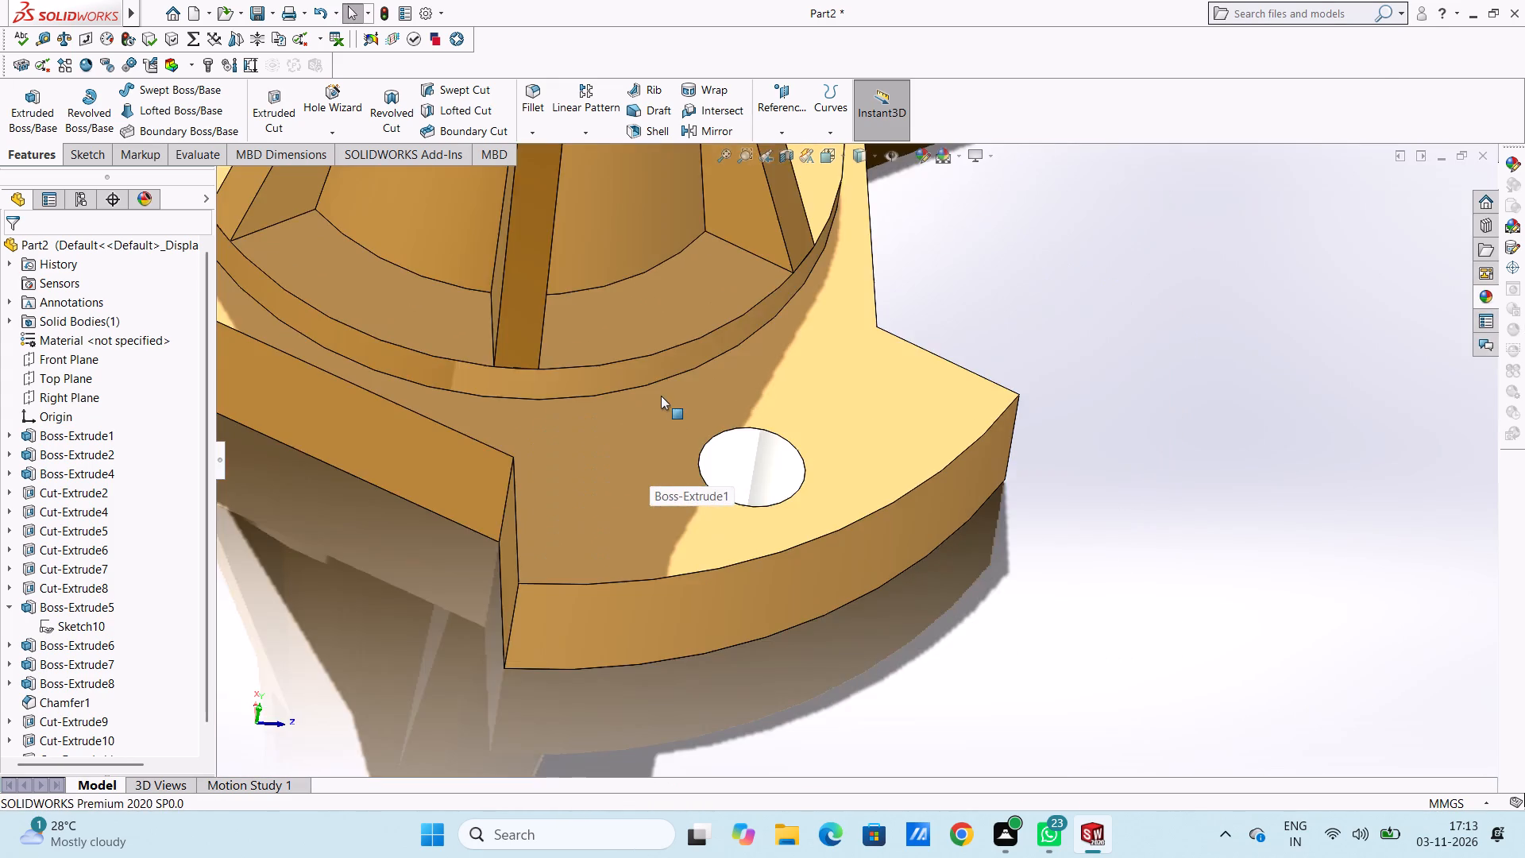
scroll(662, 396, up, 6)
middle_drag(741, 485, 936, 546)
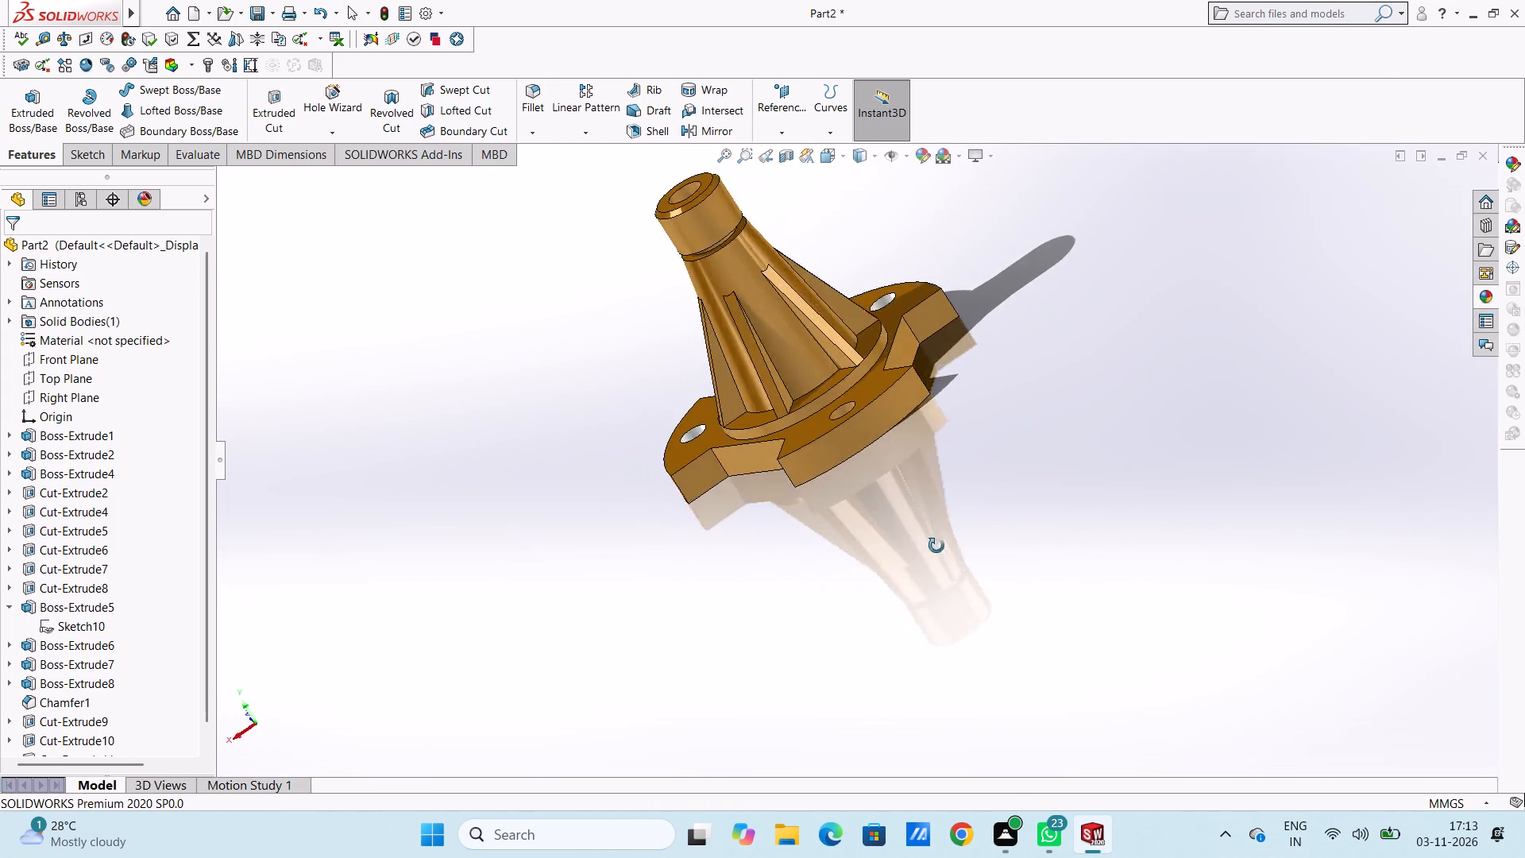
middle_drag(936, 546, 905, 632)
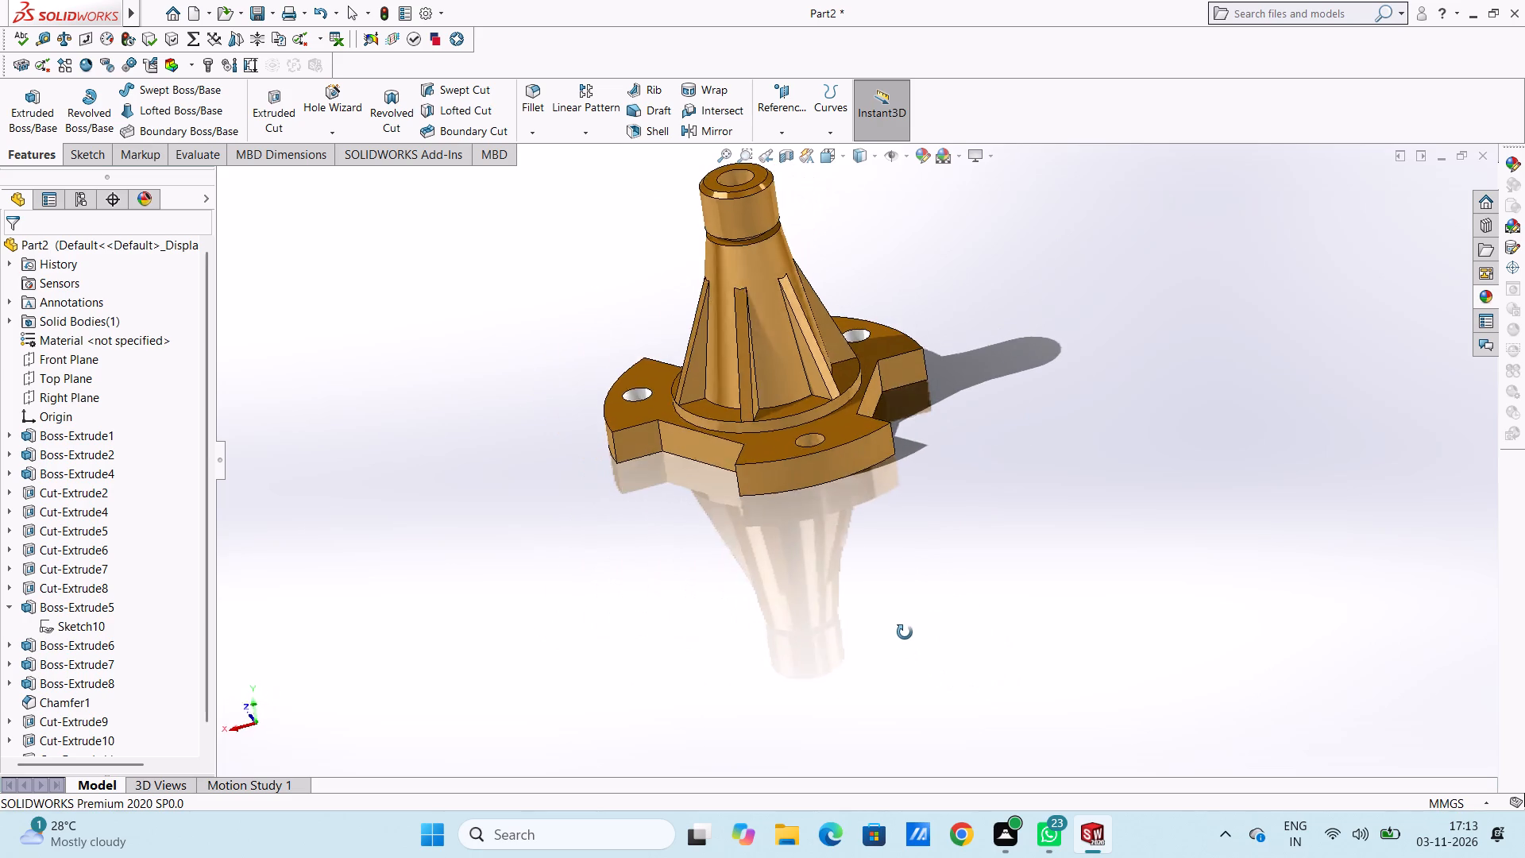
middle_drag(905, 632, 905, 630)
scroll(824, 383, down, 4)
middle_drag(895, 399, 949, 473)
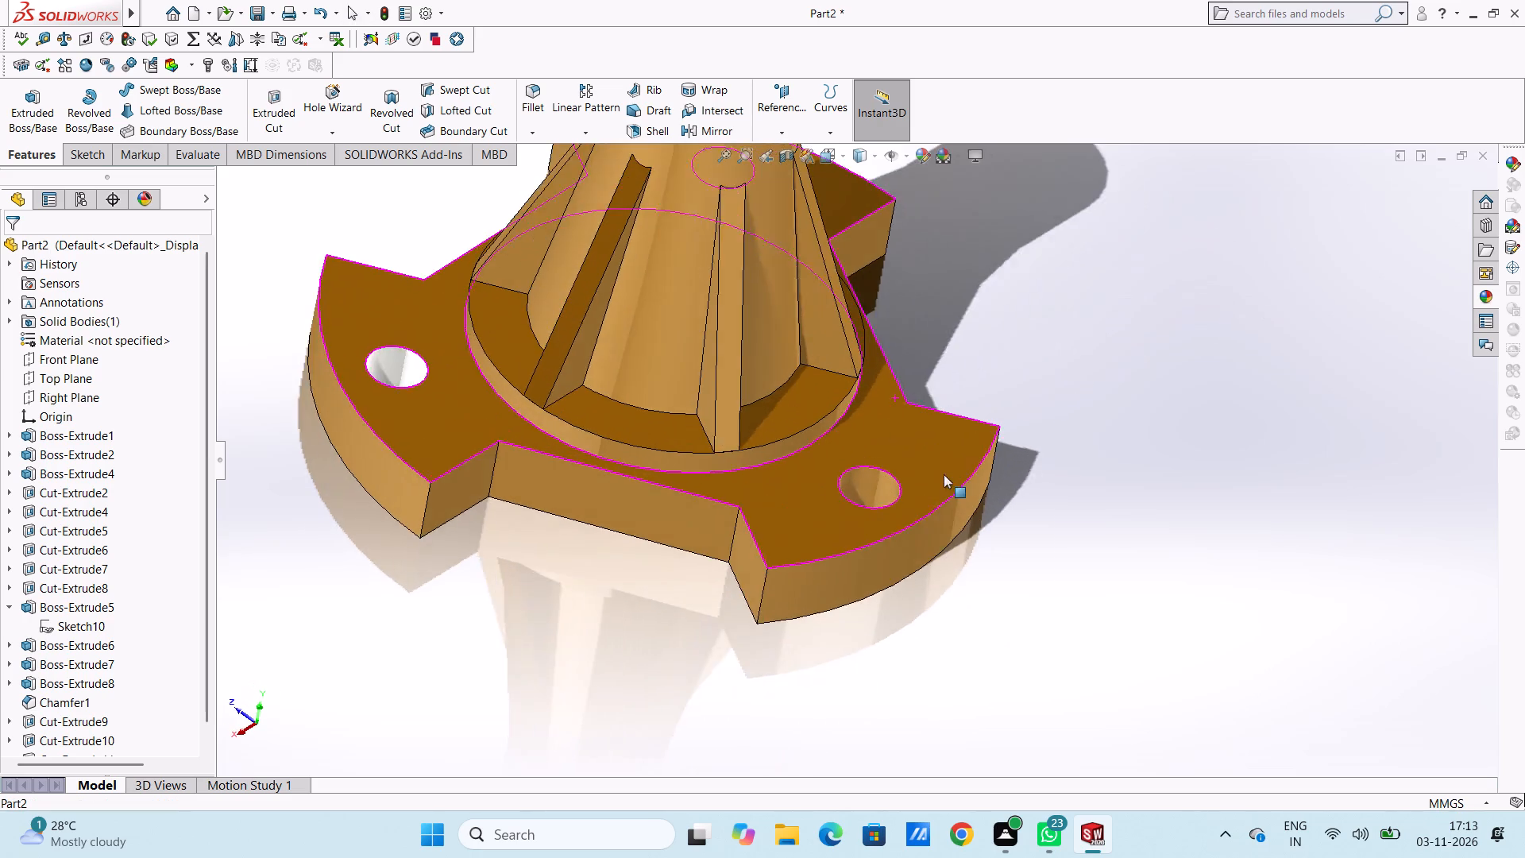
scroll(852, 484, down, 5)
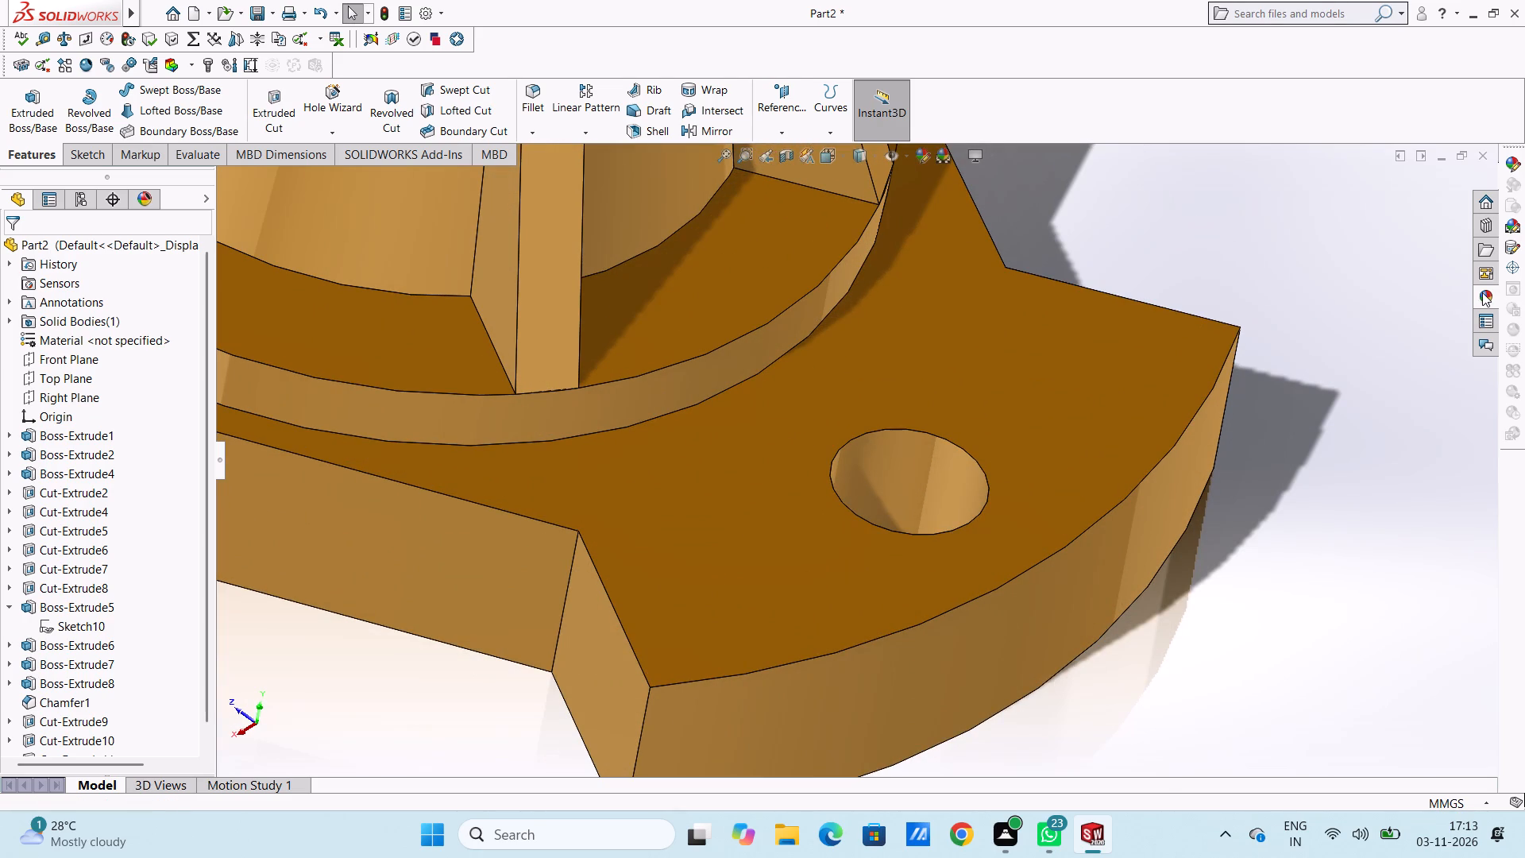
click(1482, 292)
drag(1376, 512, 942, 477)
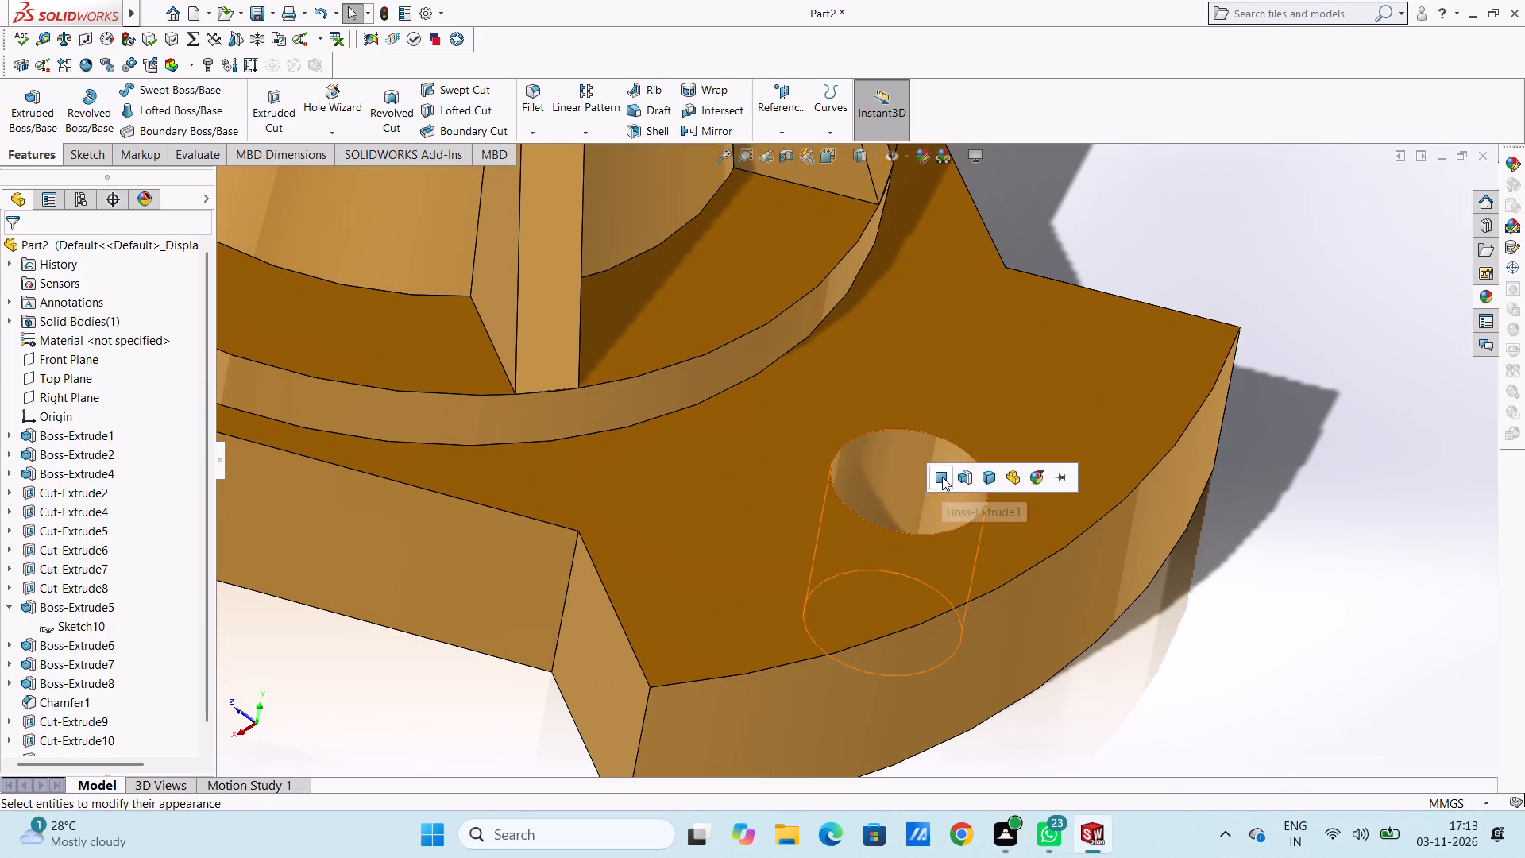
click(942, 477)
Apply the chromium plate appearance to the whole bore cut feature opening at the top of the chamfered head.
scroll(942, 477, up, 12)
middle_drag(850, 398, 832, 372)
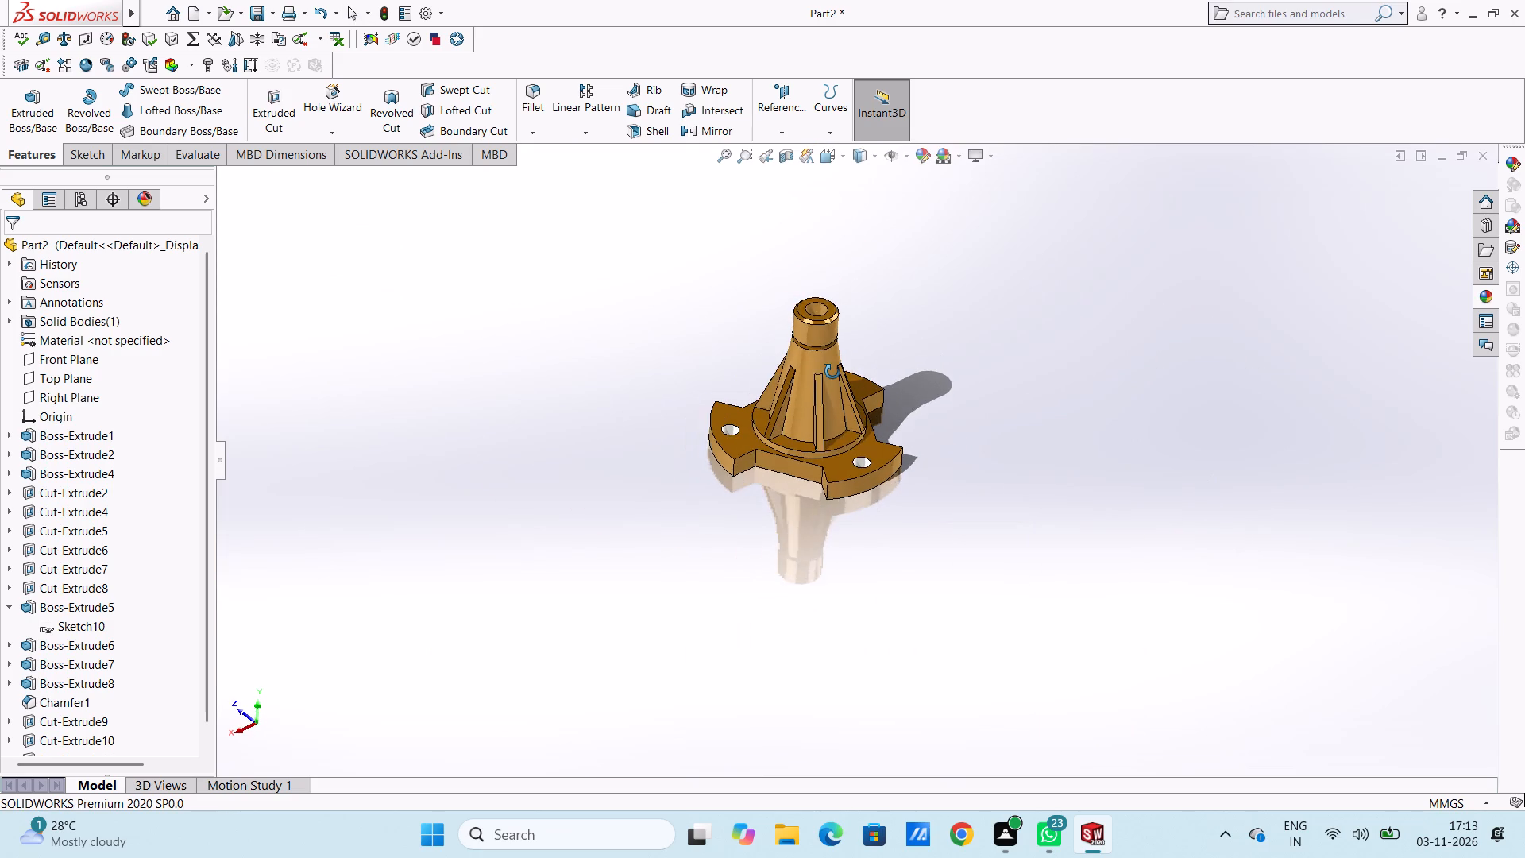
middle_drag(832, 372, 832, 370)
scroll(829, 307, down, 10)
middle_drag(809, 380, 809, 383)
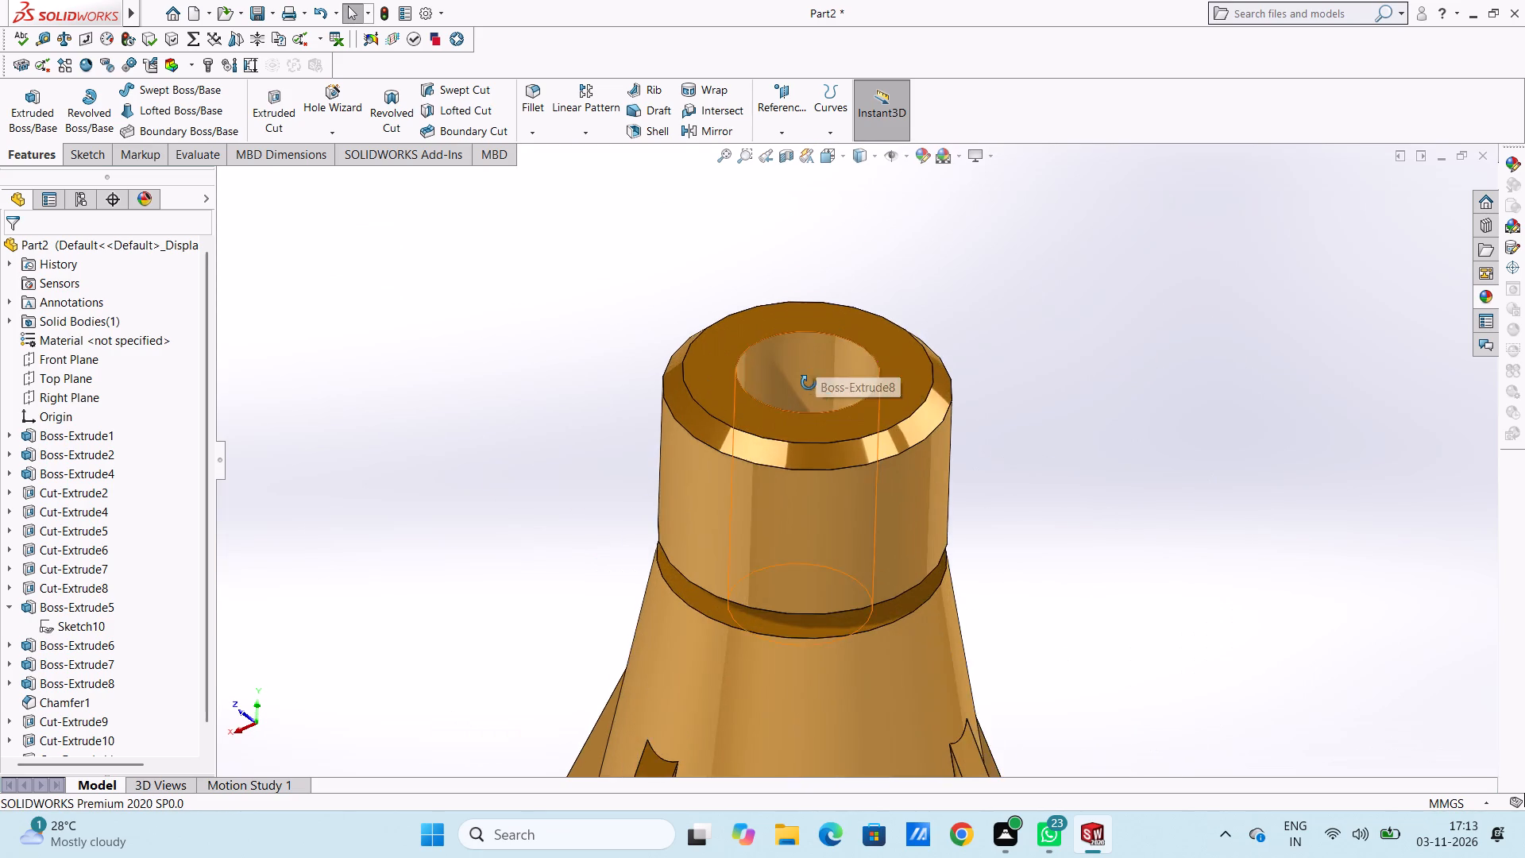
middle_drag(809, 383, 804, 427)
scroll(804, 427, down, 4)
click(1480, 302)
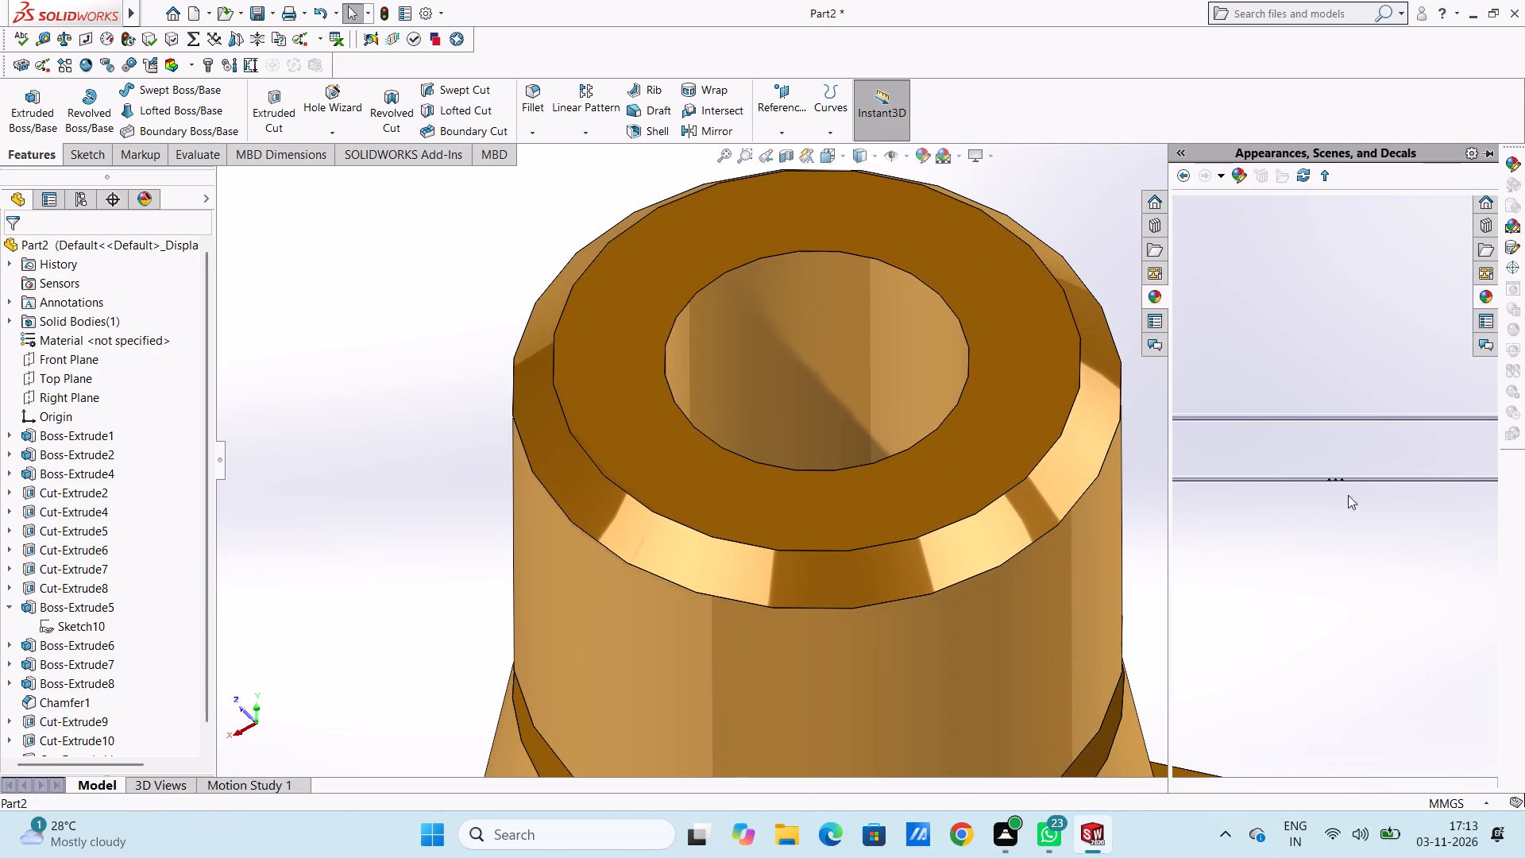
drag(1345, 528, 828, 388)
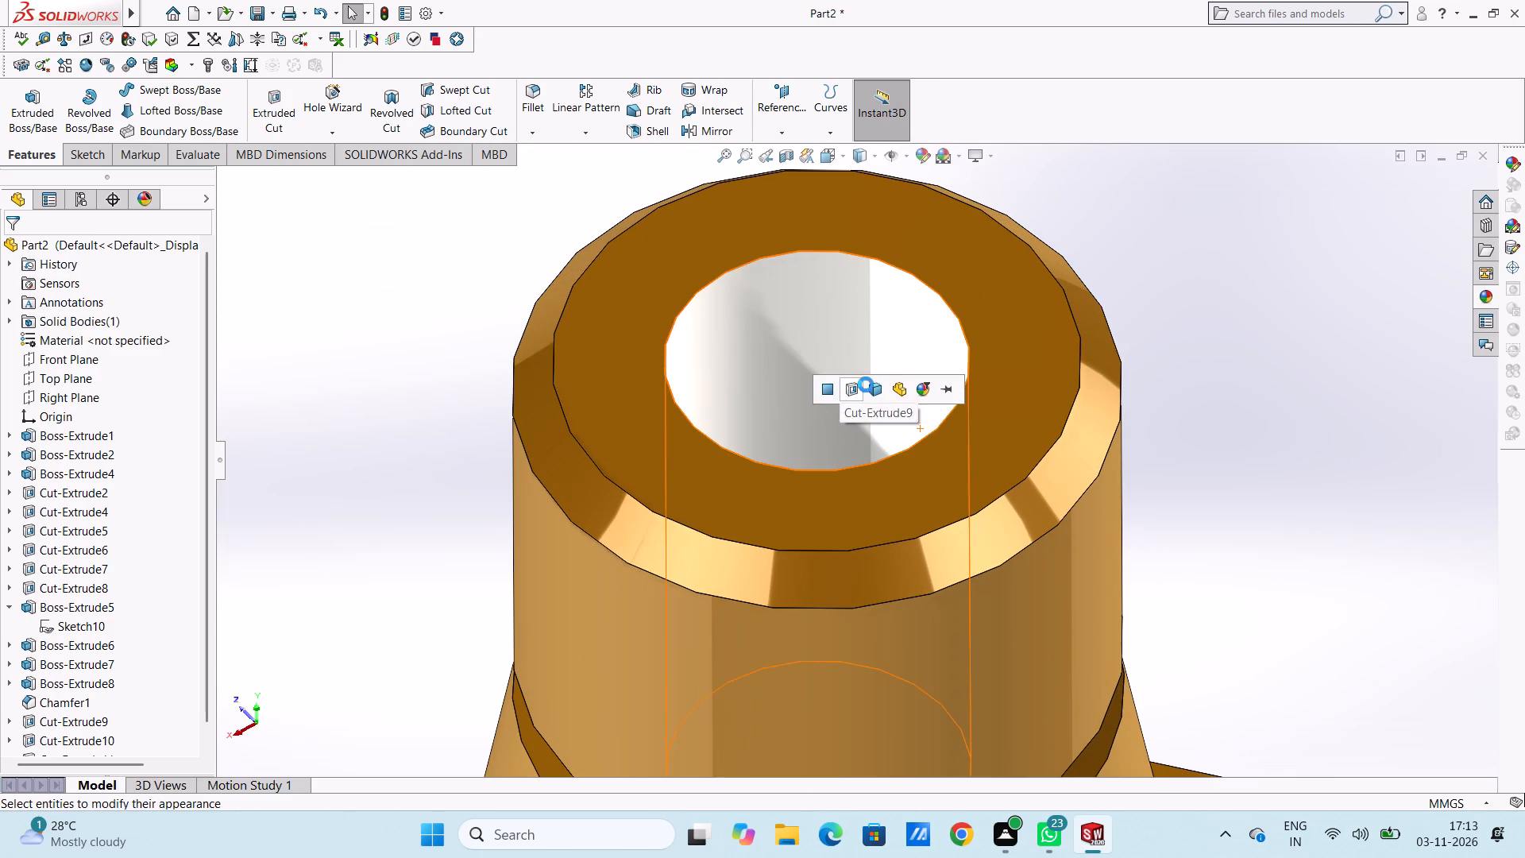
click(849, 385)
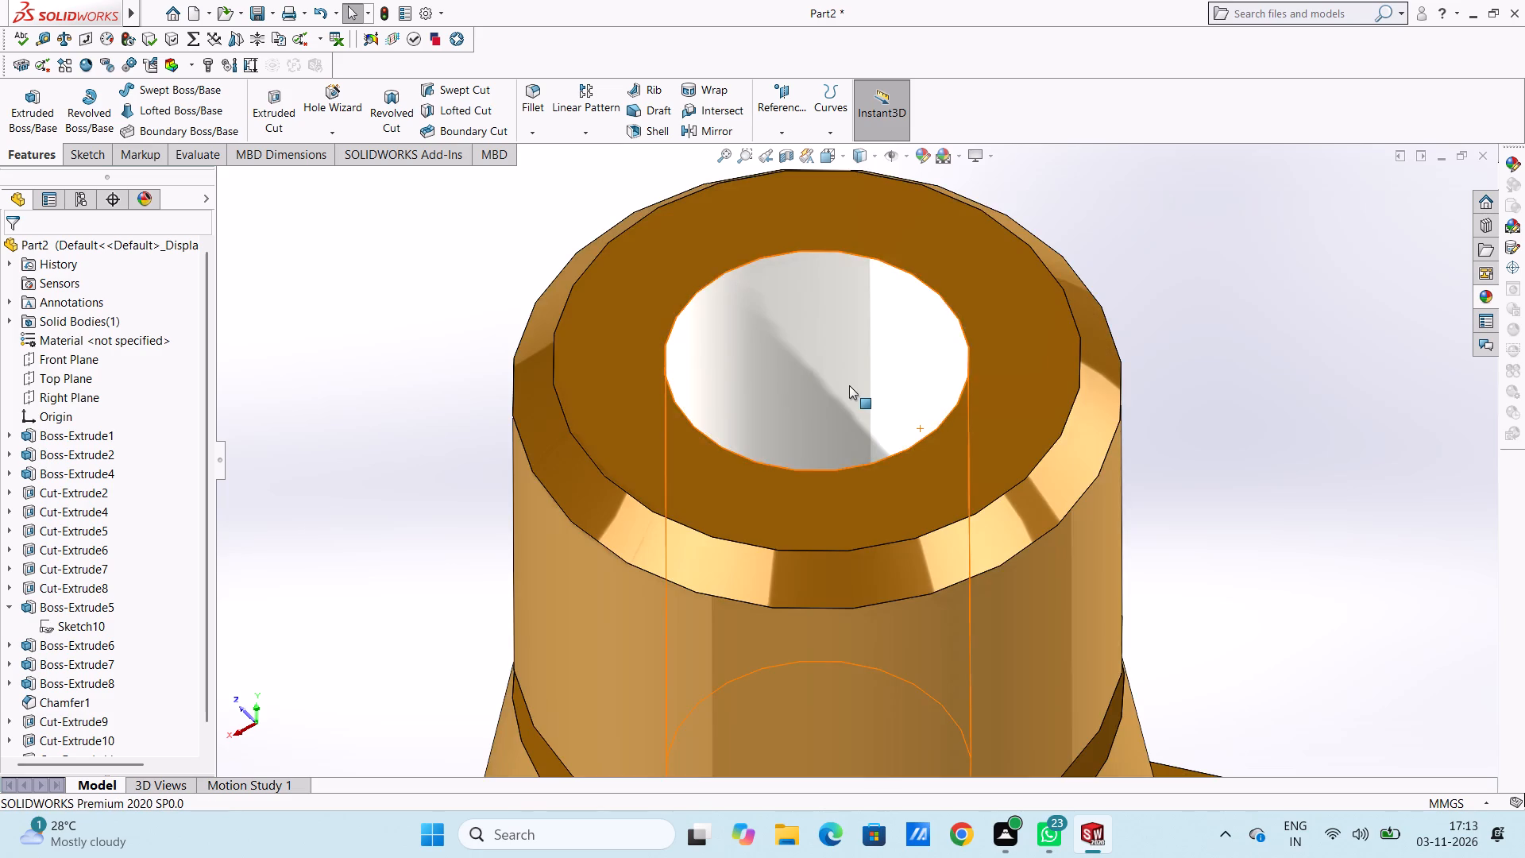
Apply the chromium plate appearance to the counterbore in the flange's underside, covering its wall and annular step face.
scroll(849, 385, up, 9)
scroll(865, 531, up, 4)
middle_drag(880, 622, 880, 589)
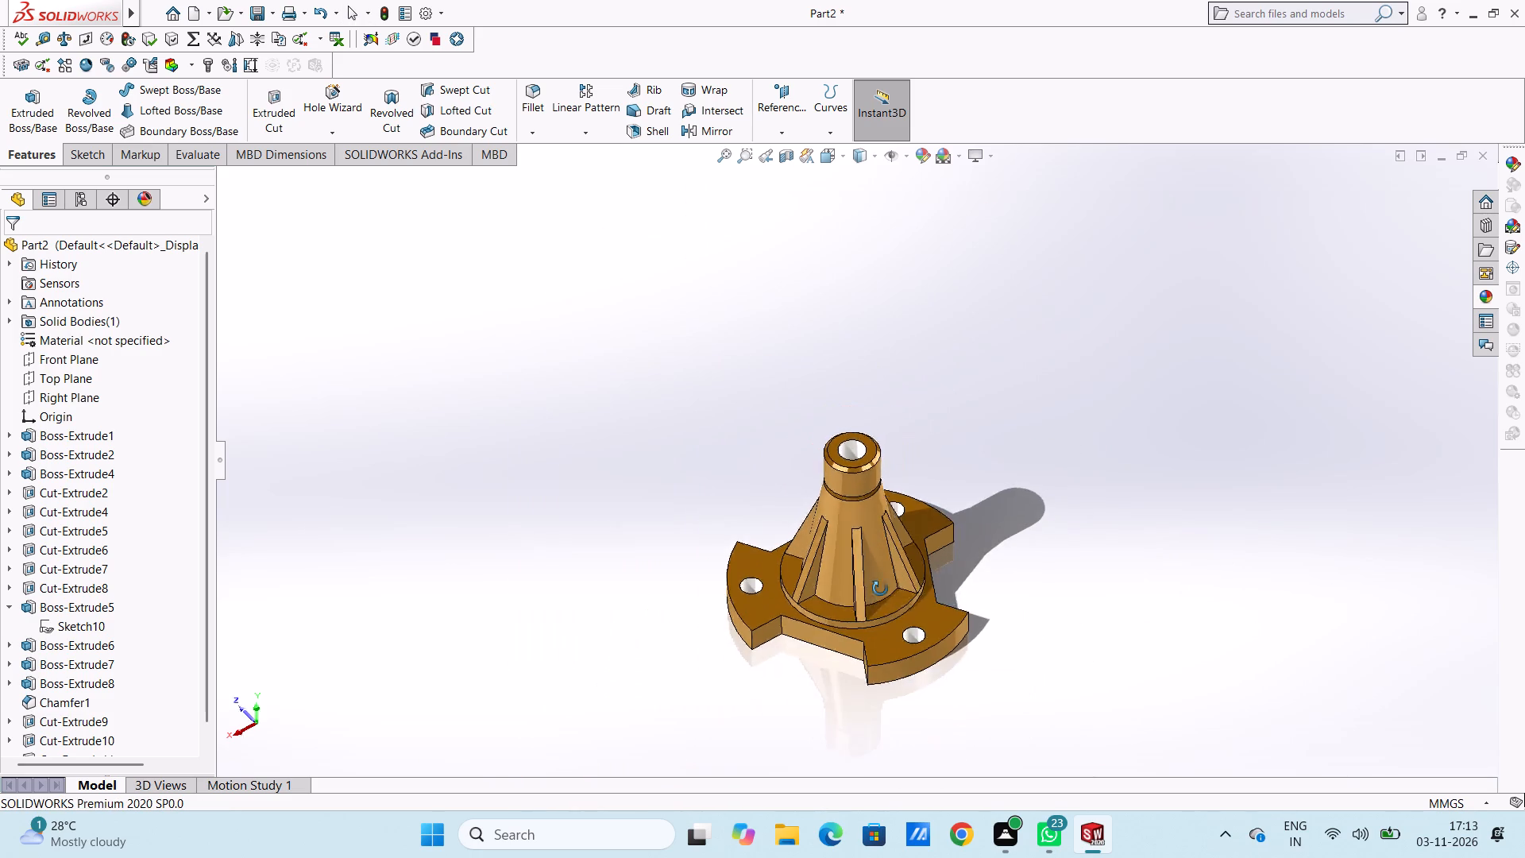
middle_drag(880, 589, 872, 409)
middle_drag(910, 621, 907, 412)
middle_drag(939, 555, 982, 539)
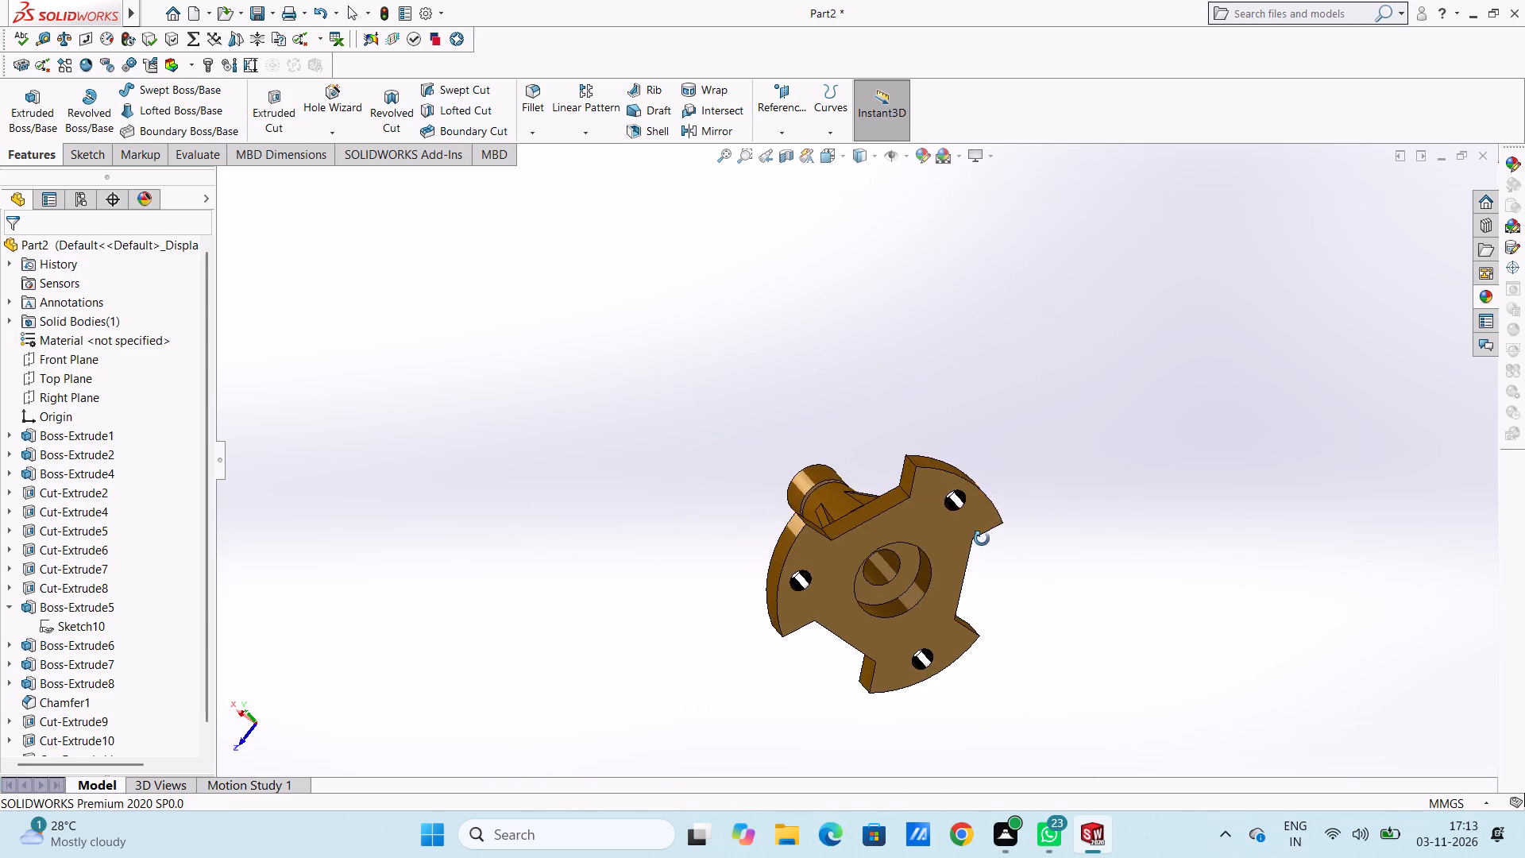
middle_drag(982, 539, 982, 538)
scroll(928, 602, down, 5)
middle_drag(928, 472, 949, 485)
scroll(929, 473, down, 5)
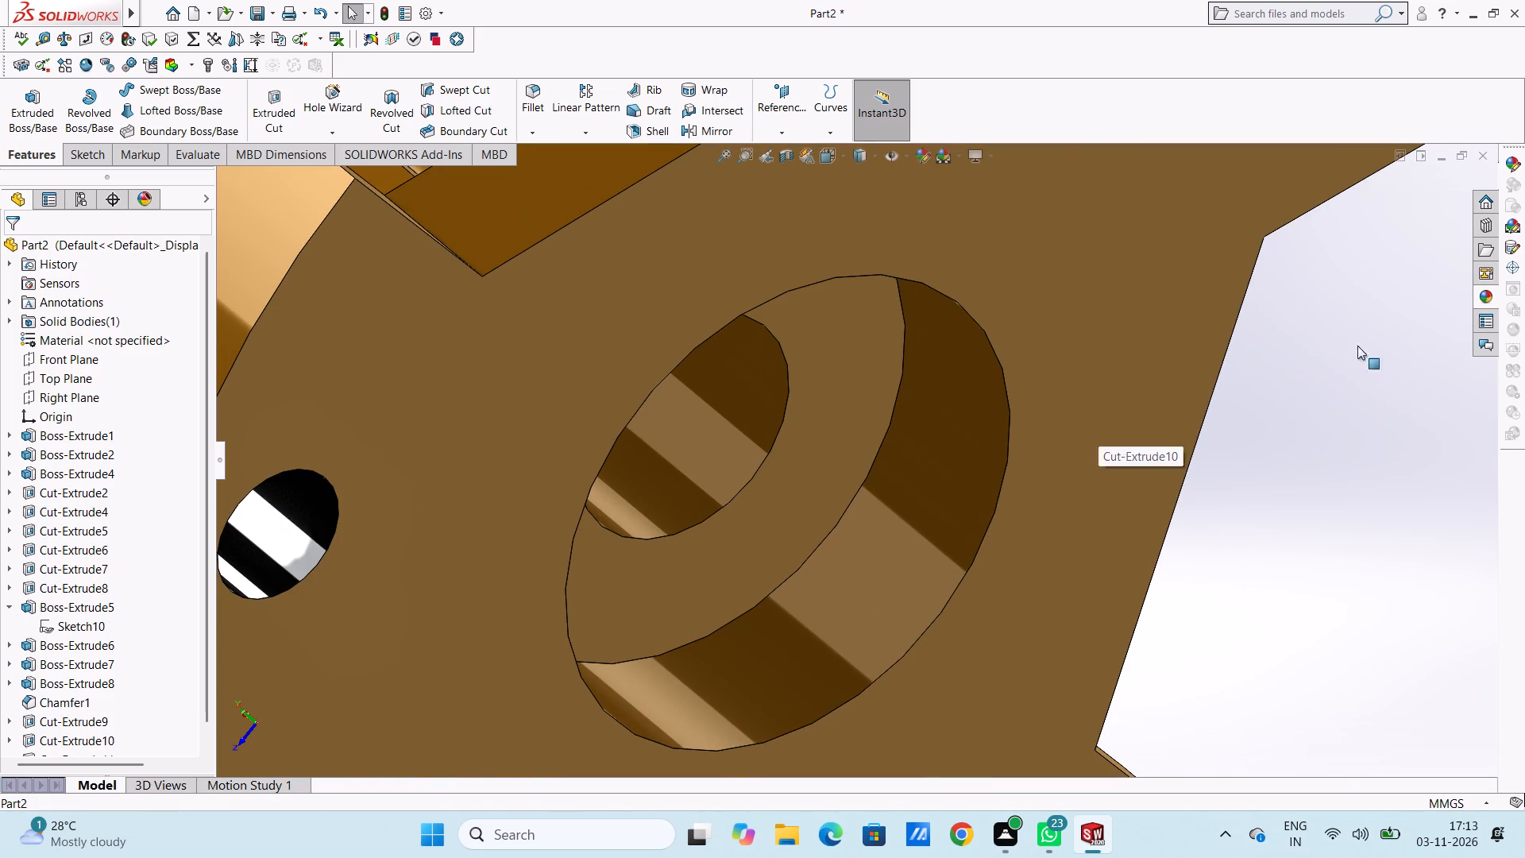
click(1481, 300)
drag(1358, 528, 1012, 507)
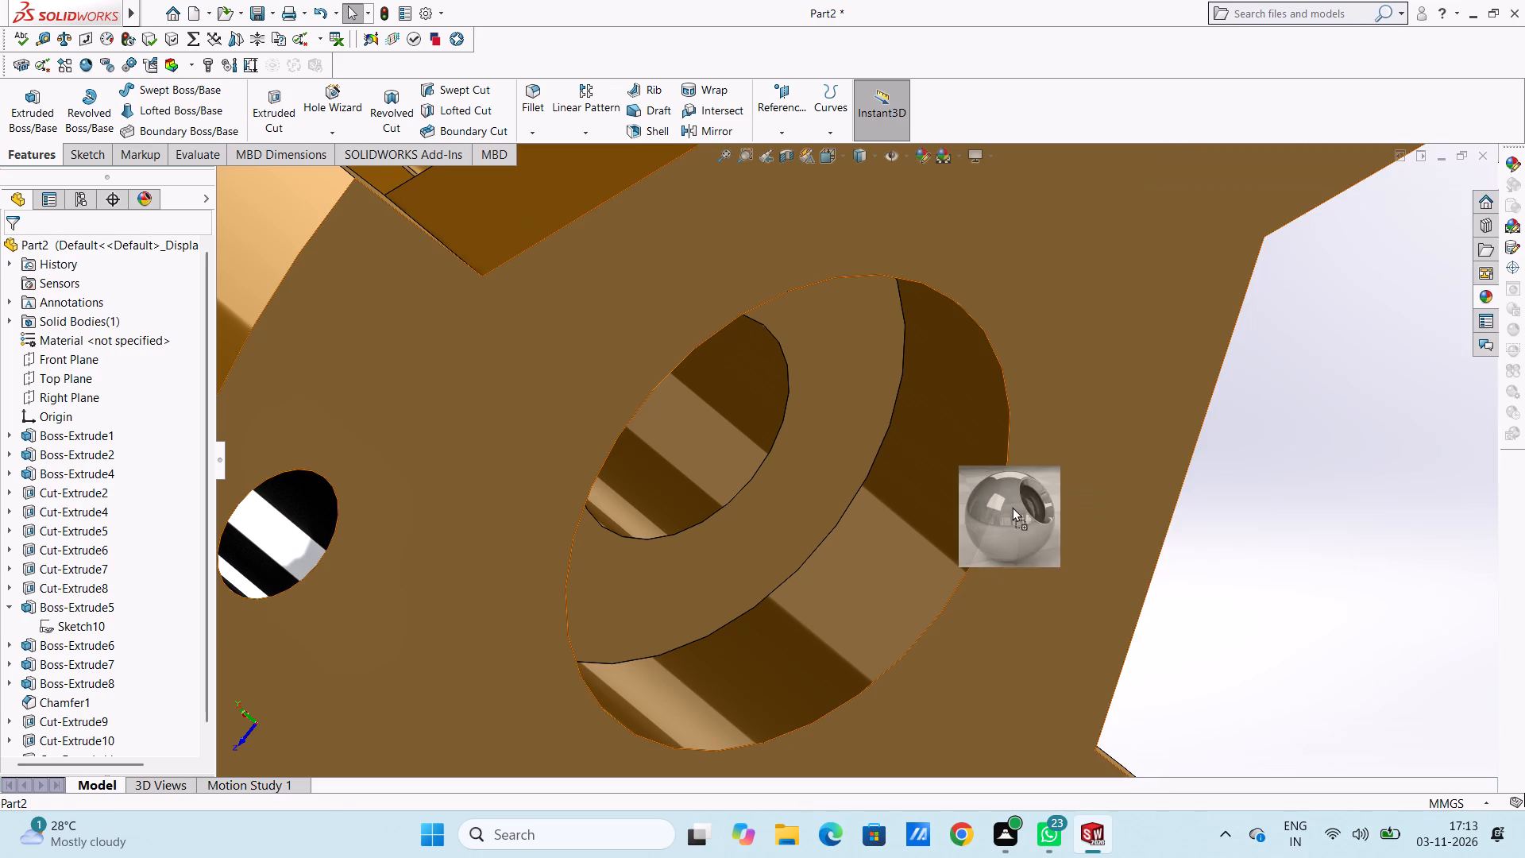
drag(1012, 507, 952, 502)
click(957, 502)
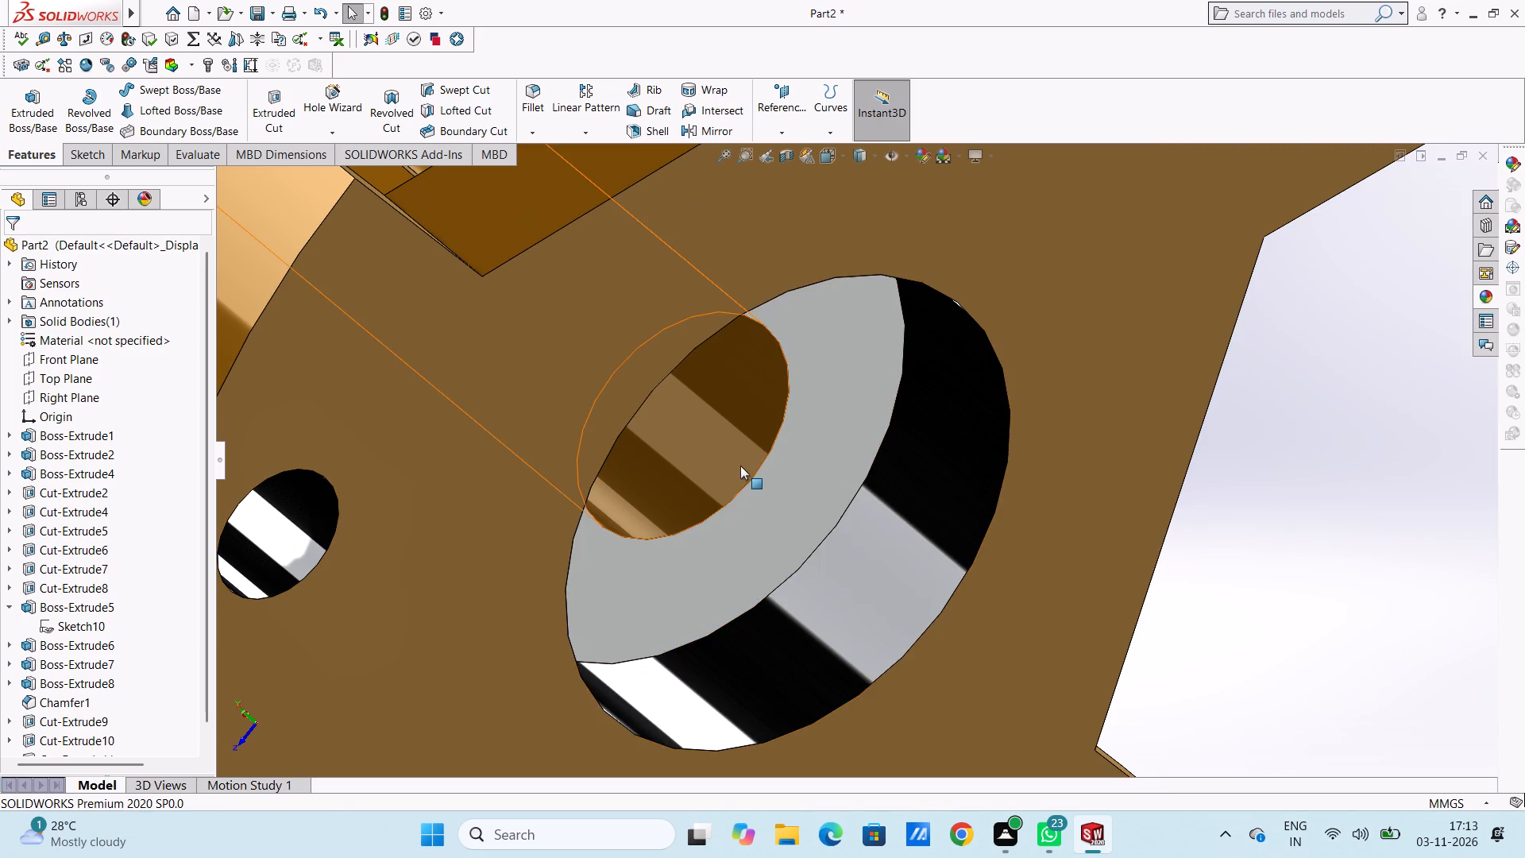
Apply the chromium plate appearance to the whole cut feature forming the smaller bore inside the underside counterbore.
middle_drag(702, 484, 639, 404)
scroll(639, 403, down, 4)
middle_drag(739, 404, 784, 415)
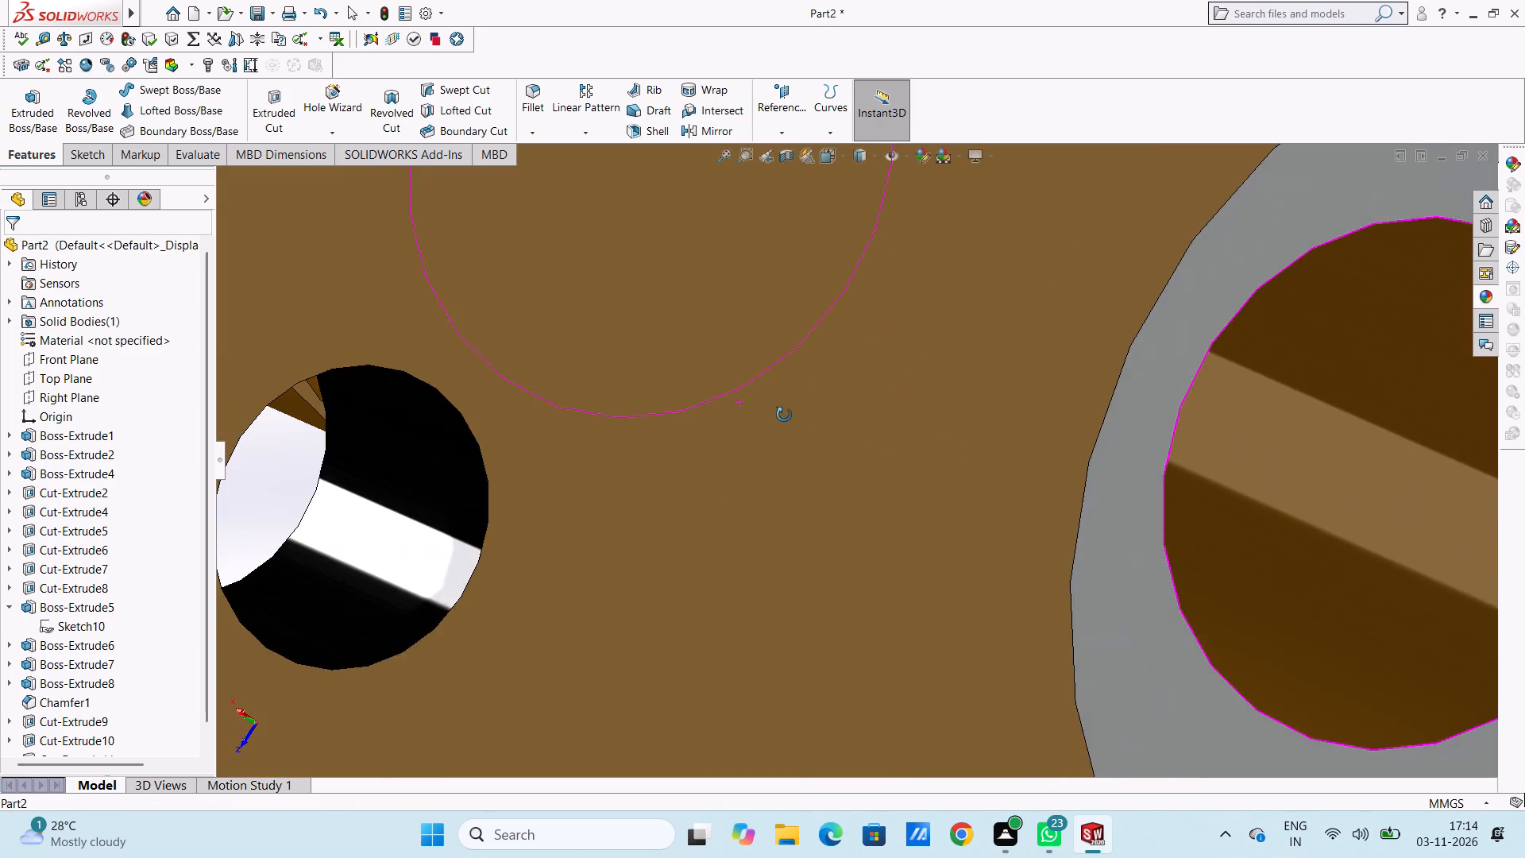
middle_drag(784, 415, 783, 415)
scroll(1043, 470, up, 2)
scroll(1046, 470, down, 1)
scroll(1188, 458, up, 2)
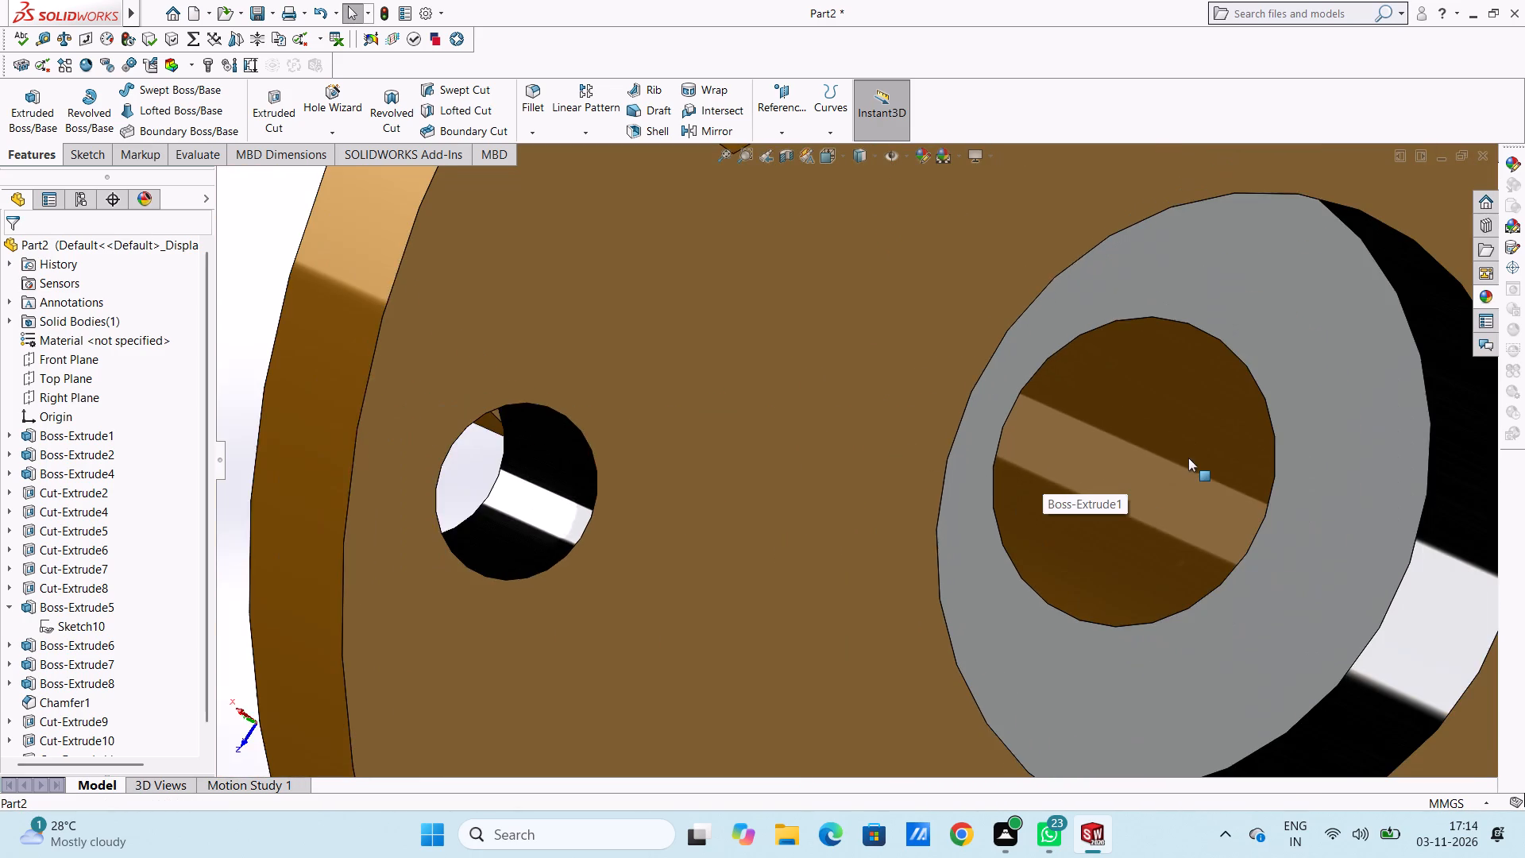
scroll(1180, 462, down, 1)
click(1478, 300)
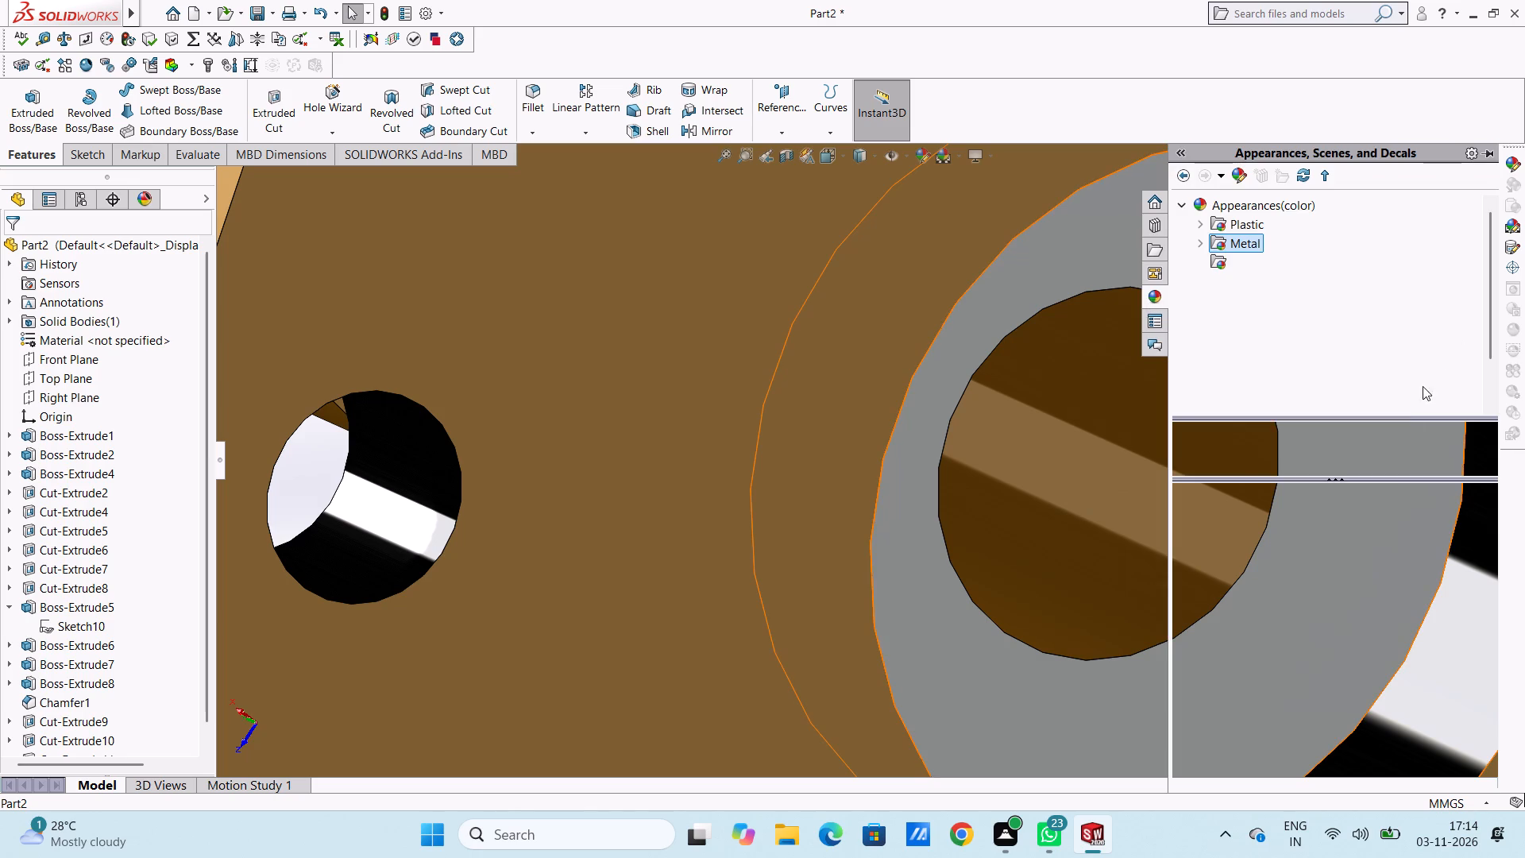
drag(1372, 518, 1132, 476)
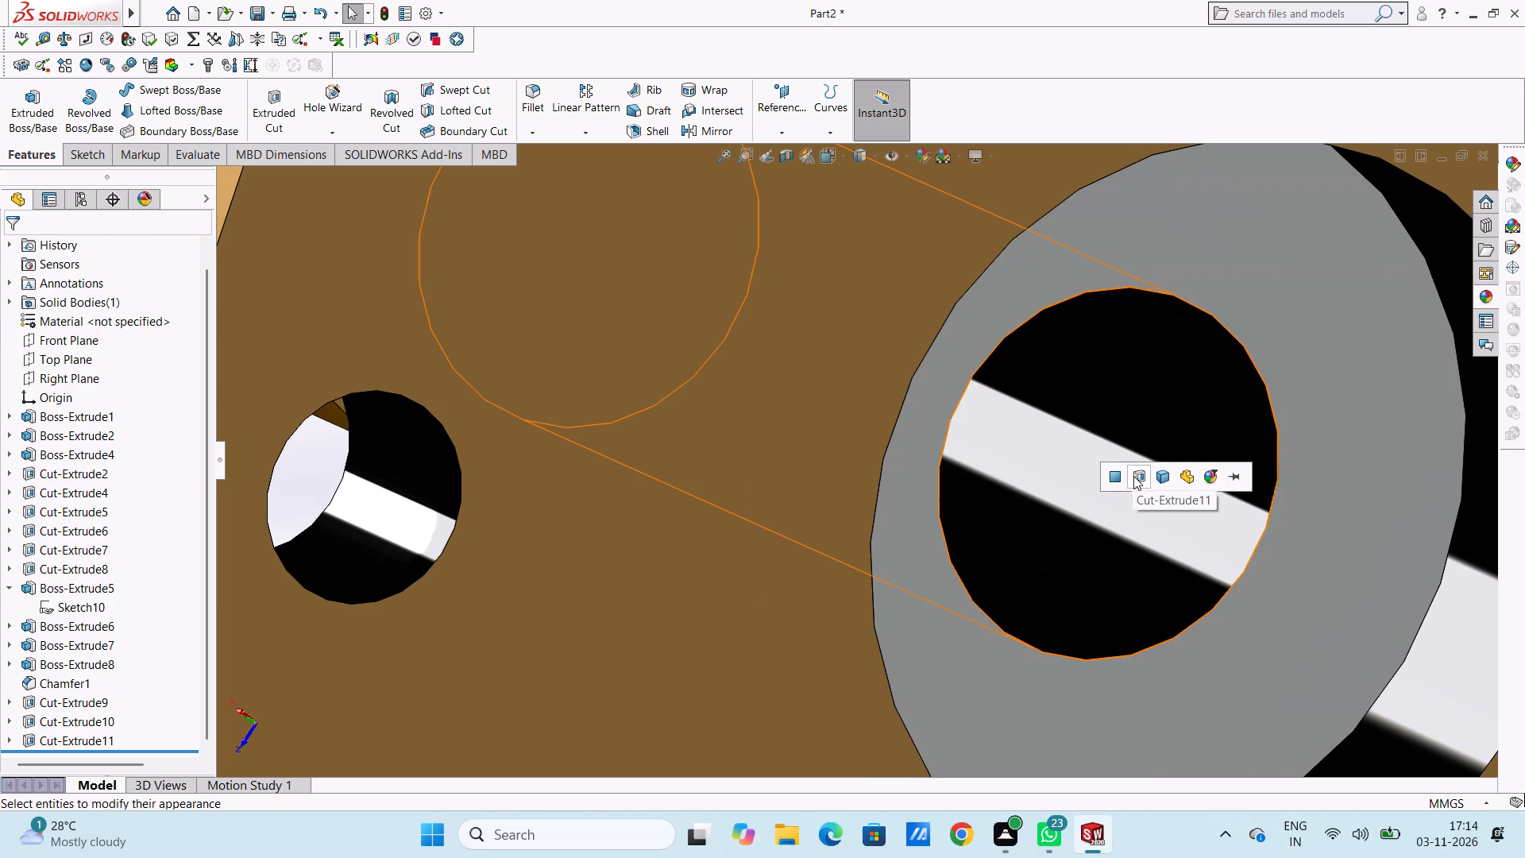
click(1133, 476)
Inspect the coloured flange and its plated holes and bores from below and above, ending in the isometric view.
scroll(1133, 476, up, 11)
middle_drag(1052, 485, 999, 464)
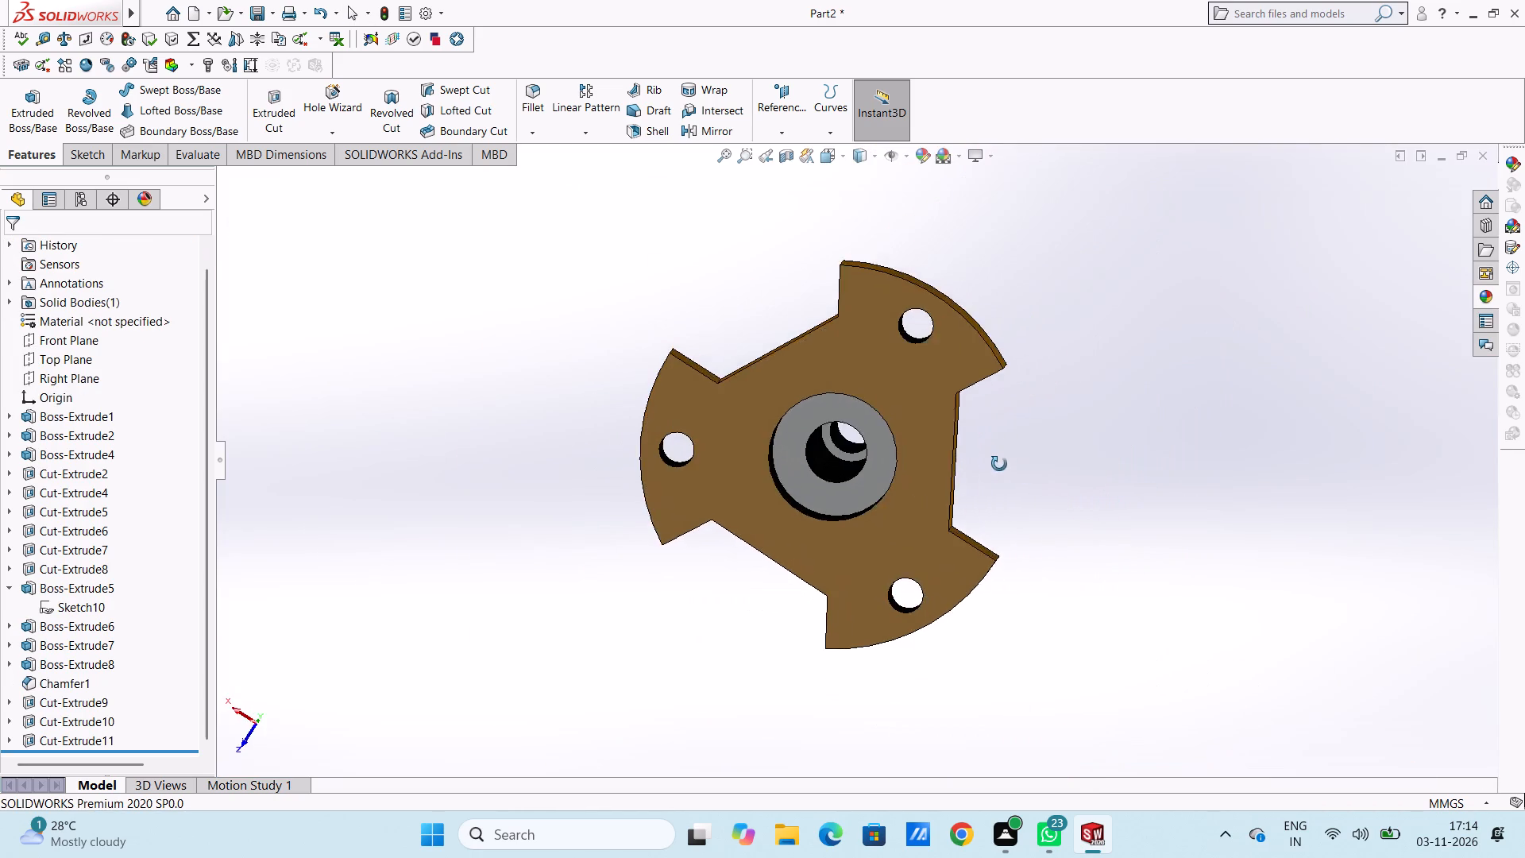
middle_drag(999, 464, 1034, 623)
middle_drag(1040, 359, 974, 560)
middle_drag(959, 307, 1011, 498)
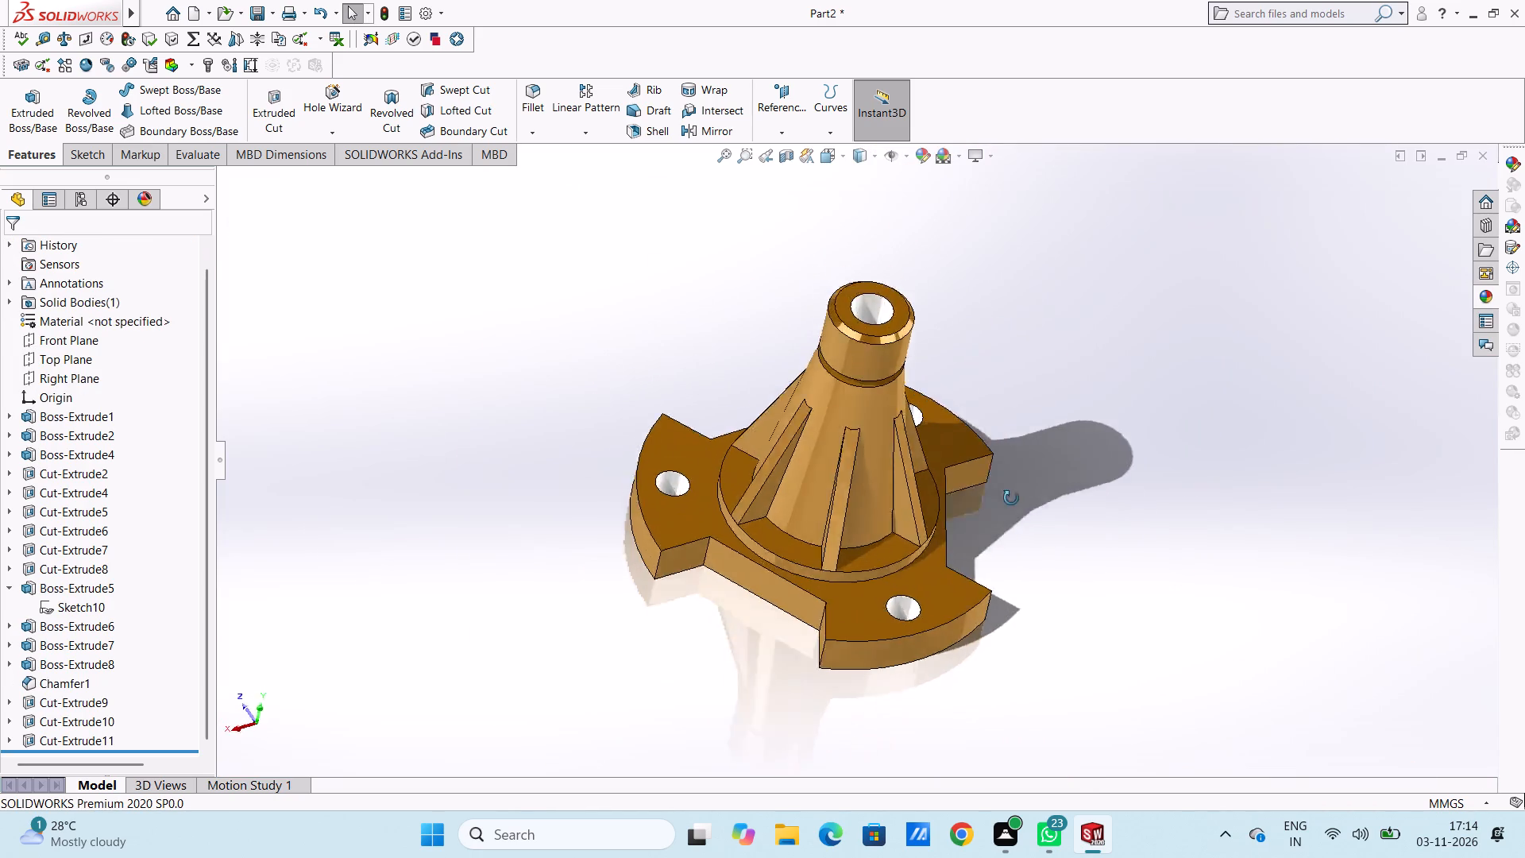
middle_drag(1011, 498, 1022, 499)
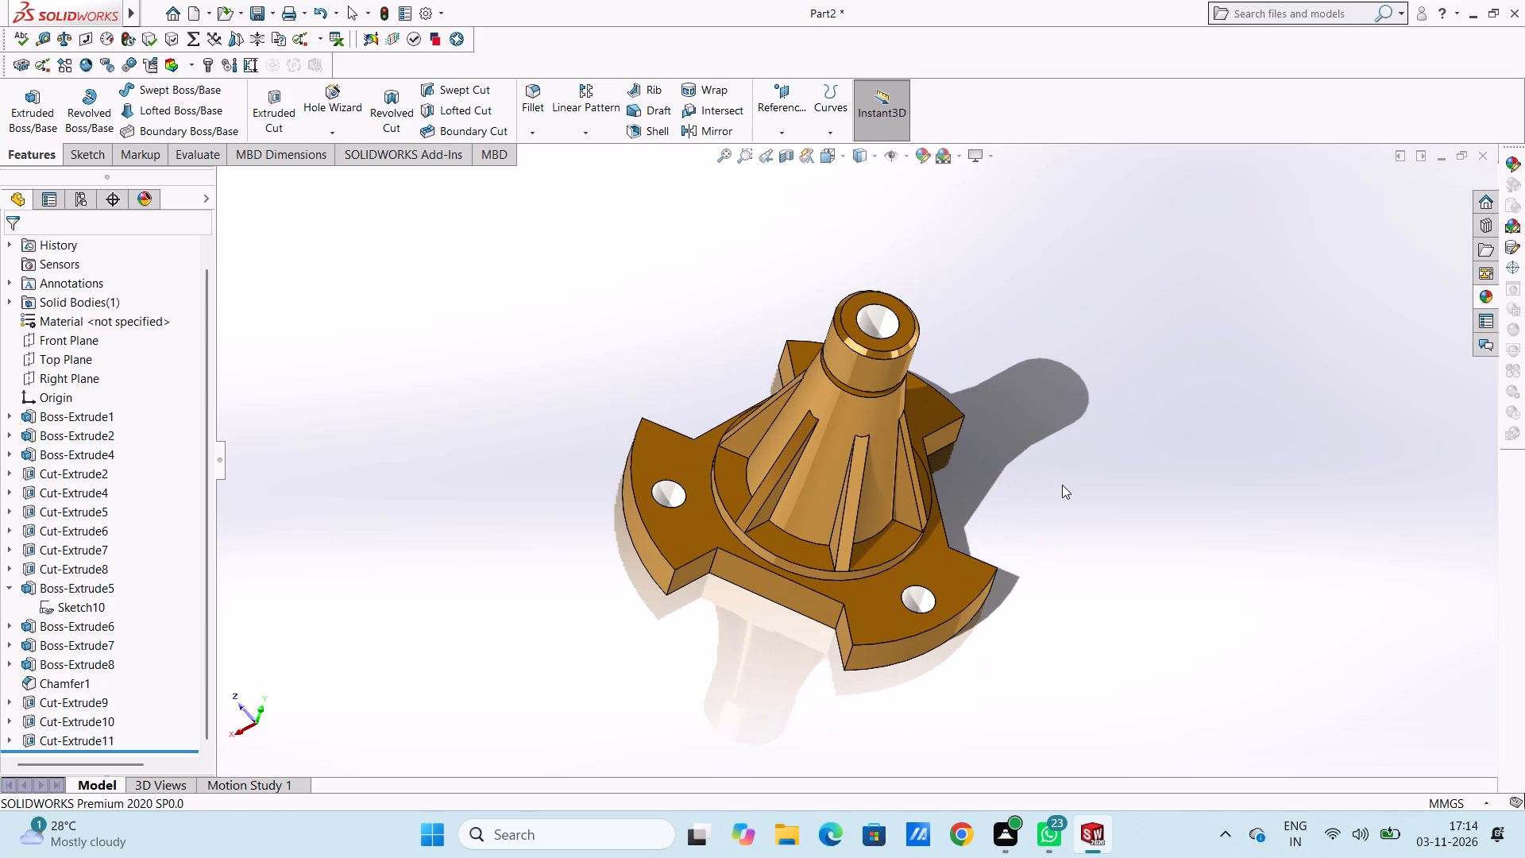
key(Escape)
key(Escape)
key(ctrl+7)
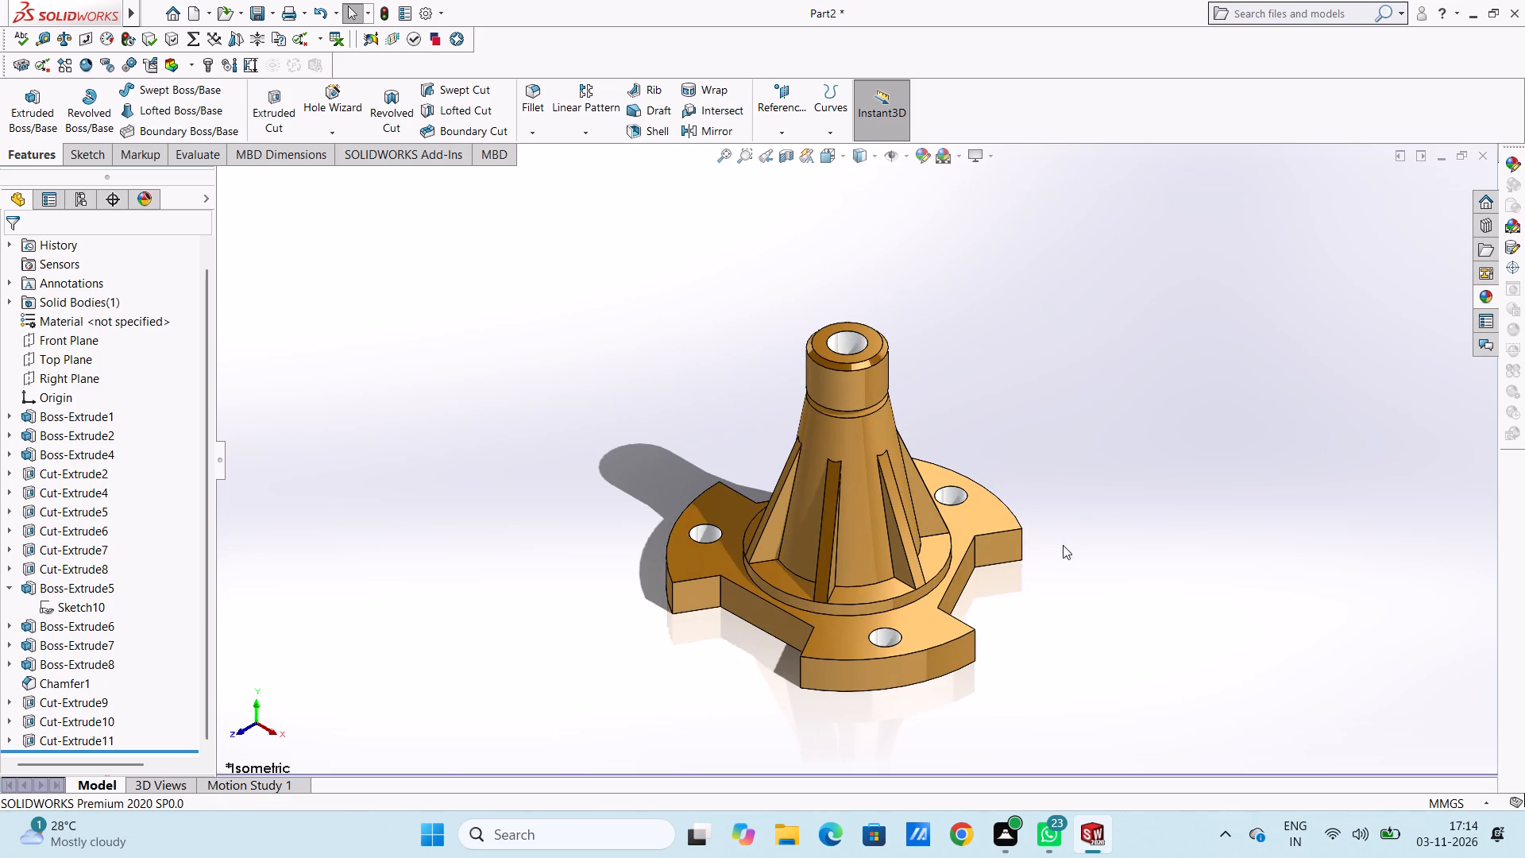
scroll(1036, 604, up, 2)
scroll(862, 661, down, 1)
scroll(828, 415, down, 1)
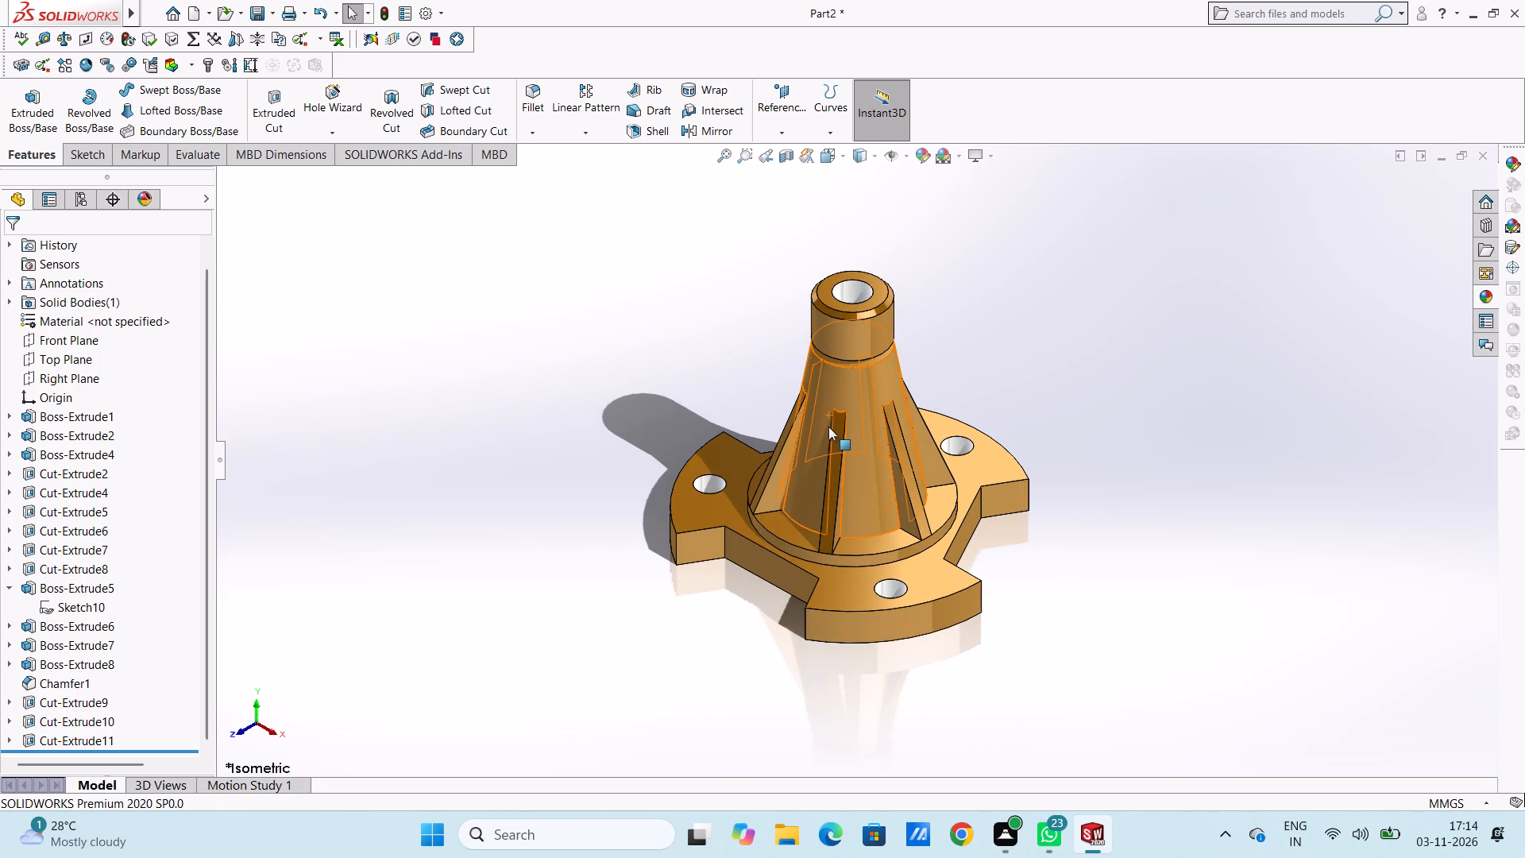
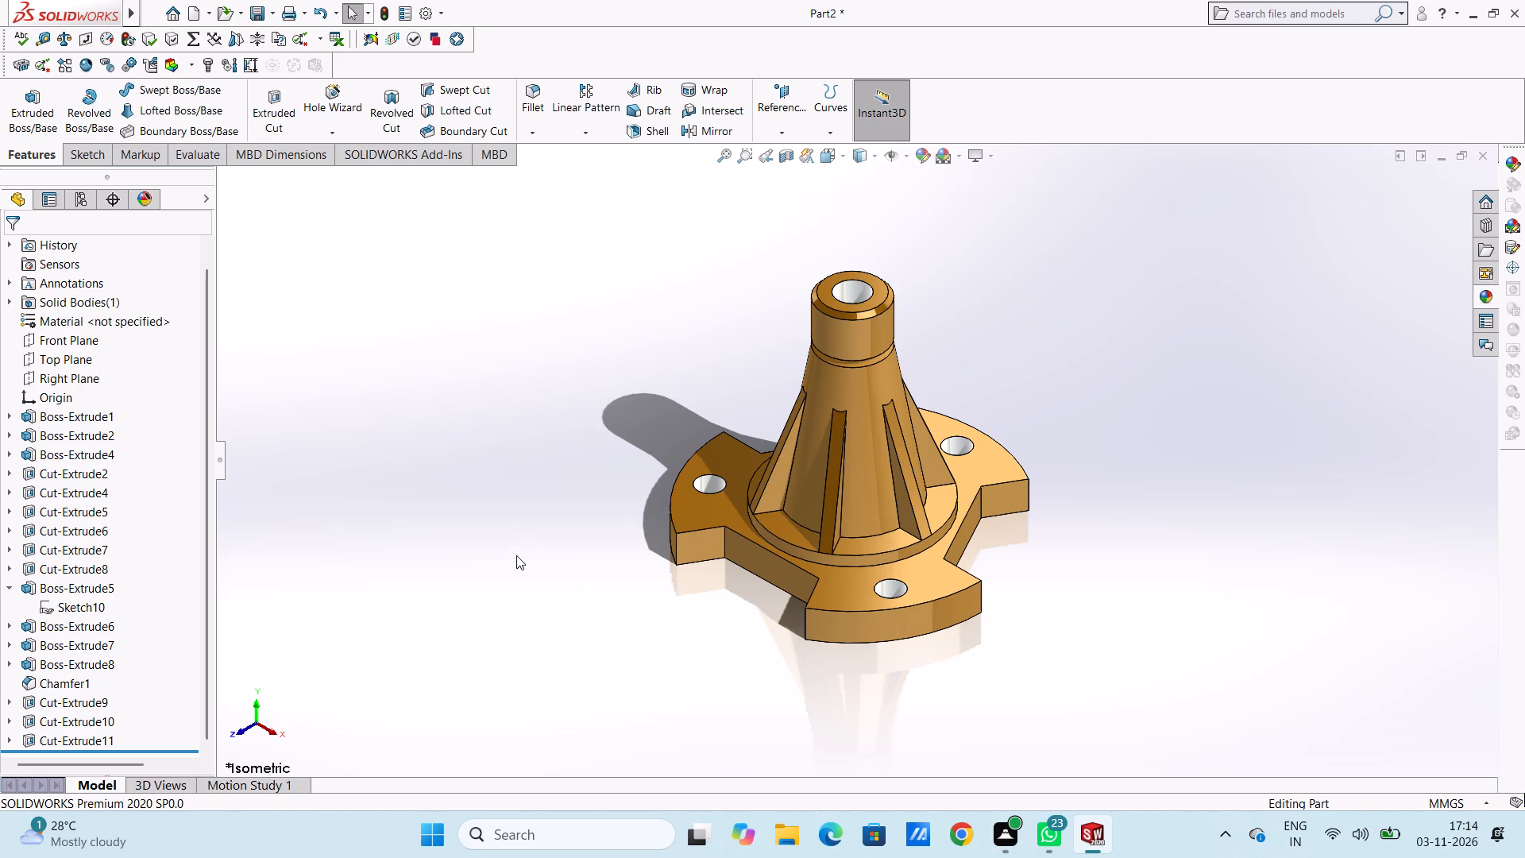
Save the part in the Documents folder as a SOLIDWORKS Part named "3-Lobe Conical Pedestal Hub".
key(ctrl+s)
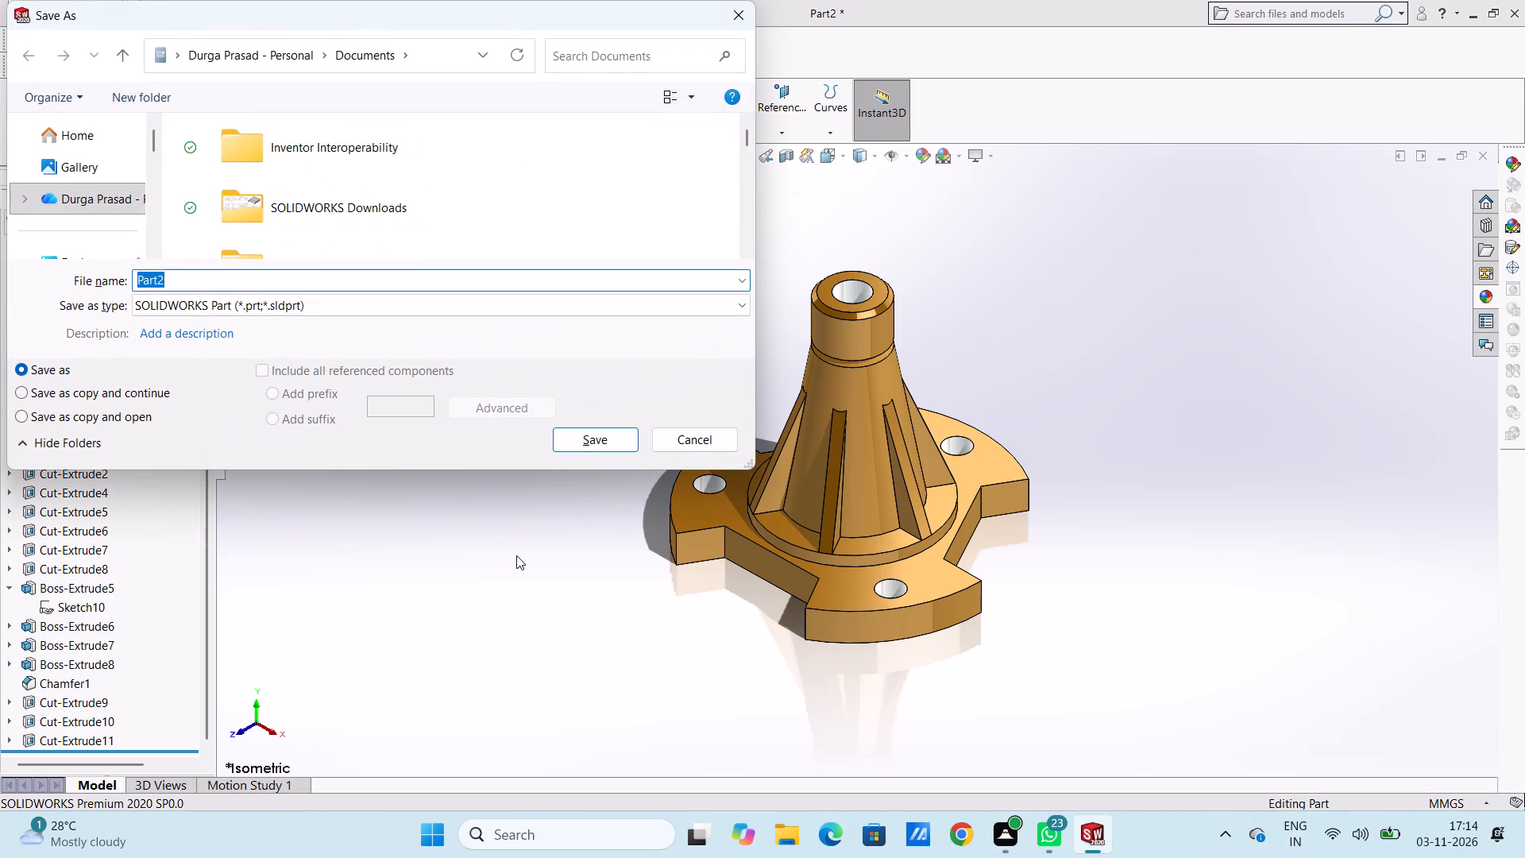
key(ctrl+v)
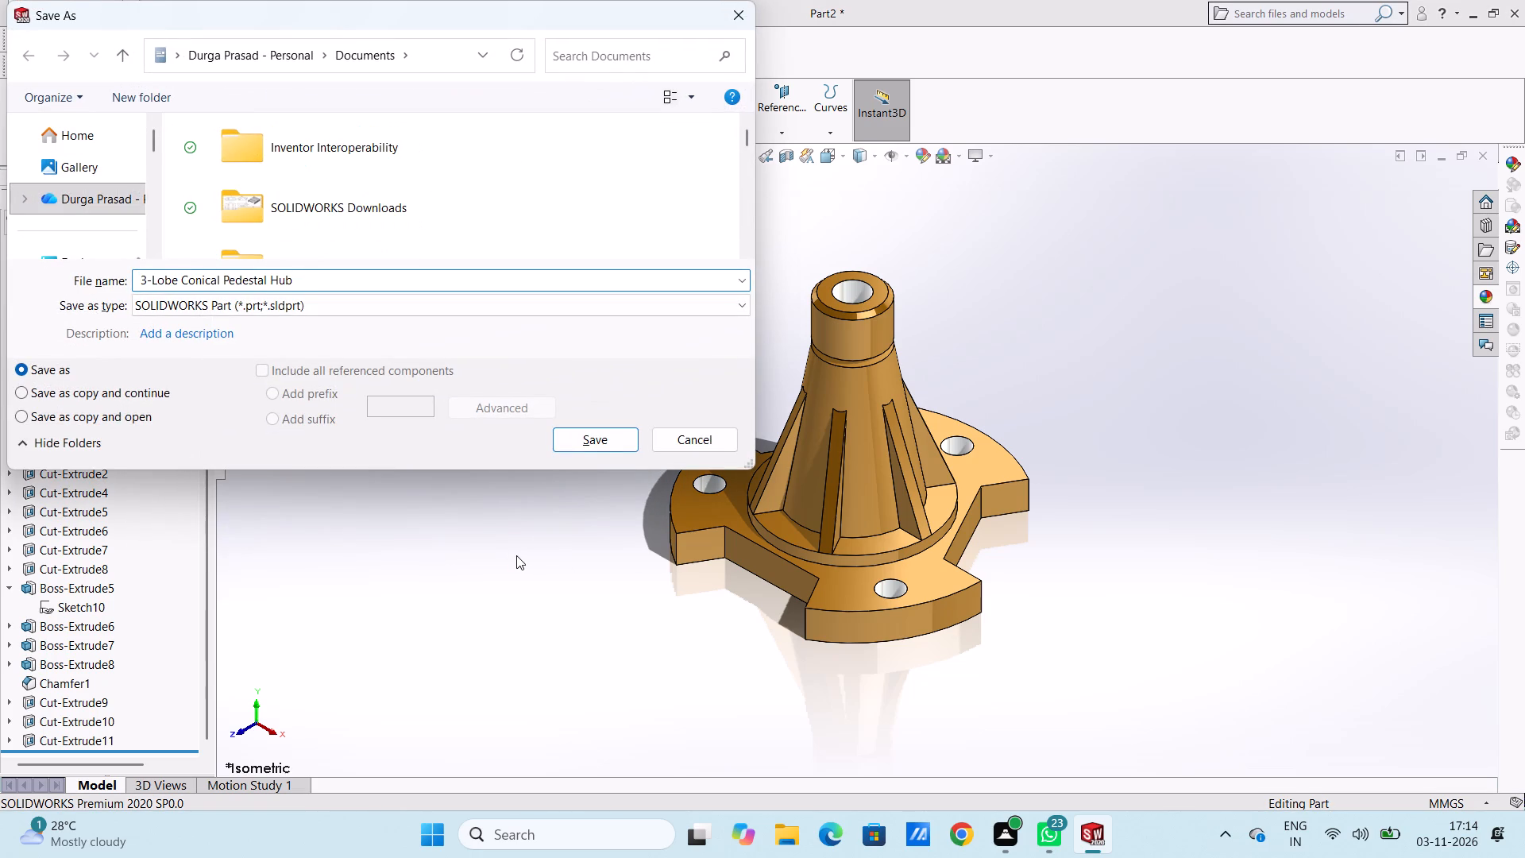
click(589, 446)
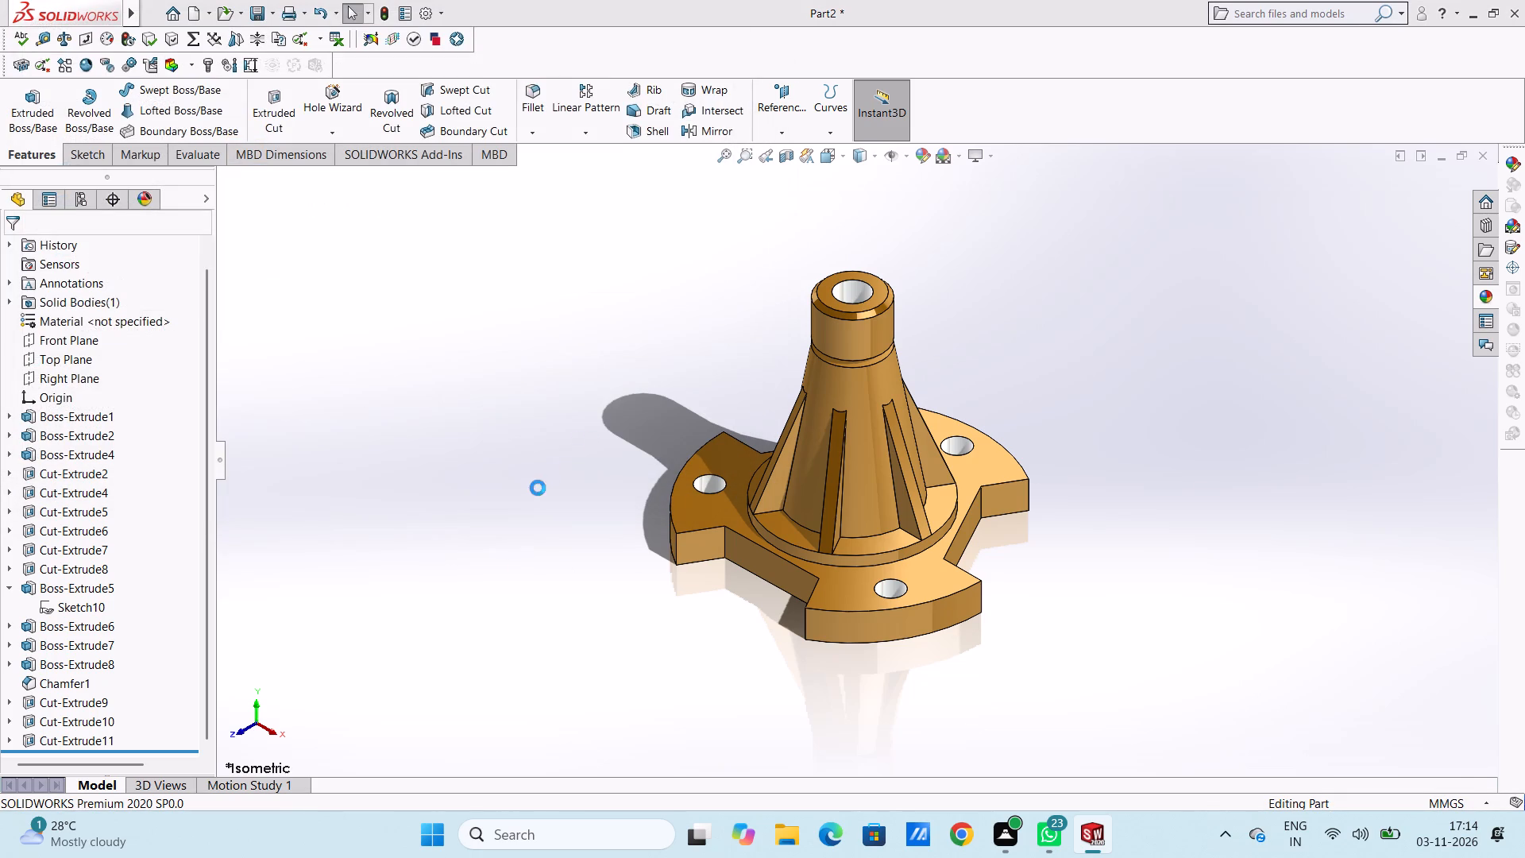
Save a PDF version (Adobe Portable Document Format) of the part under the same name, 3-Lobe Conical Pedestal Hub, in Documents.
click(273, 11)
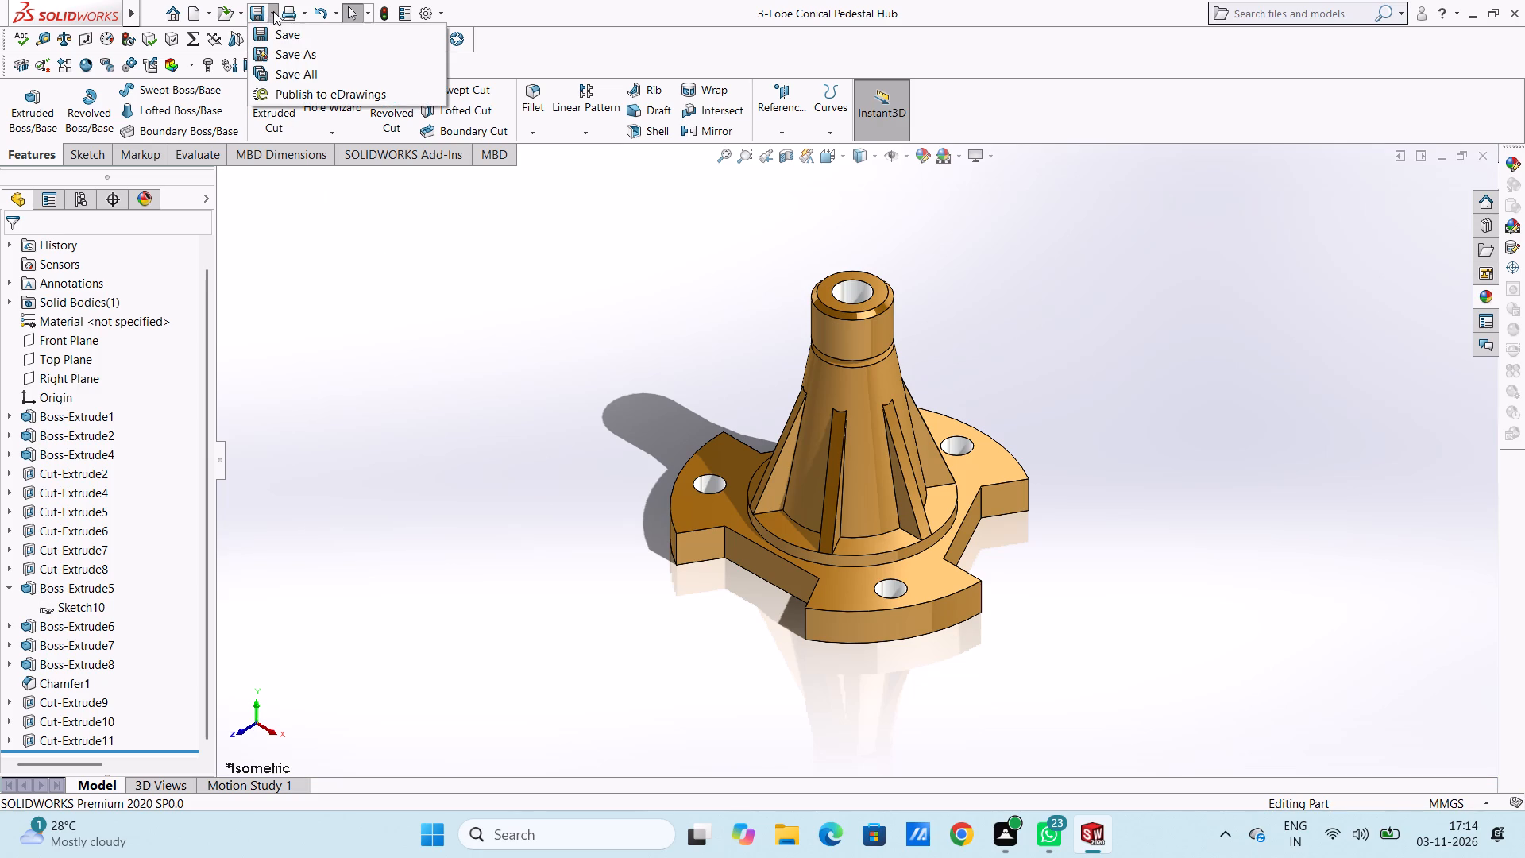
click(312, 57)
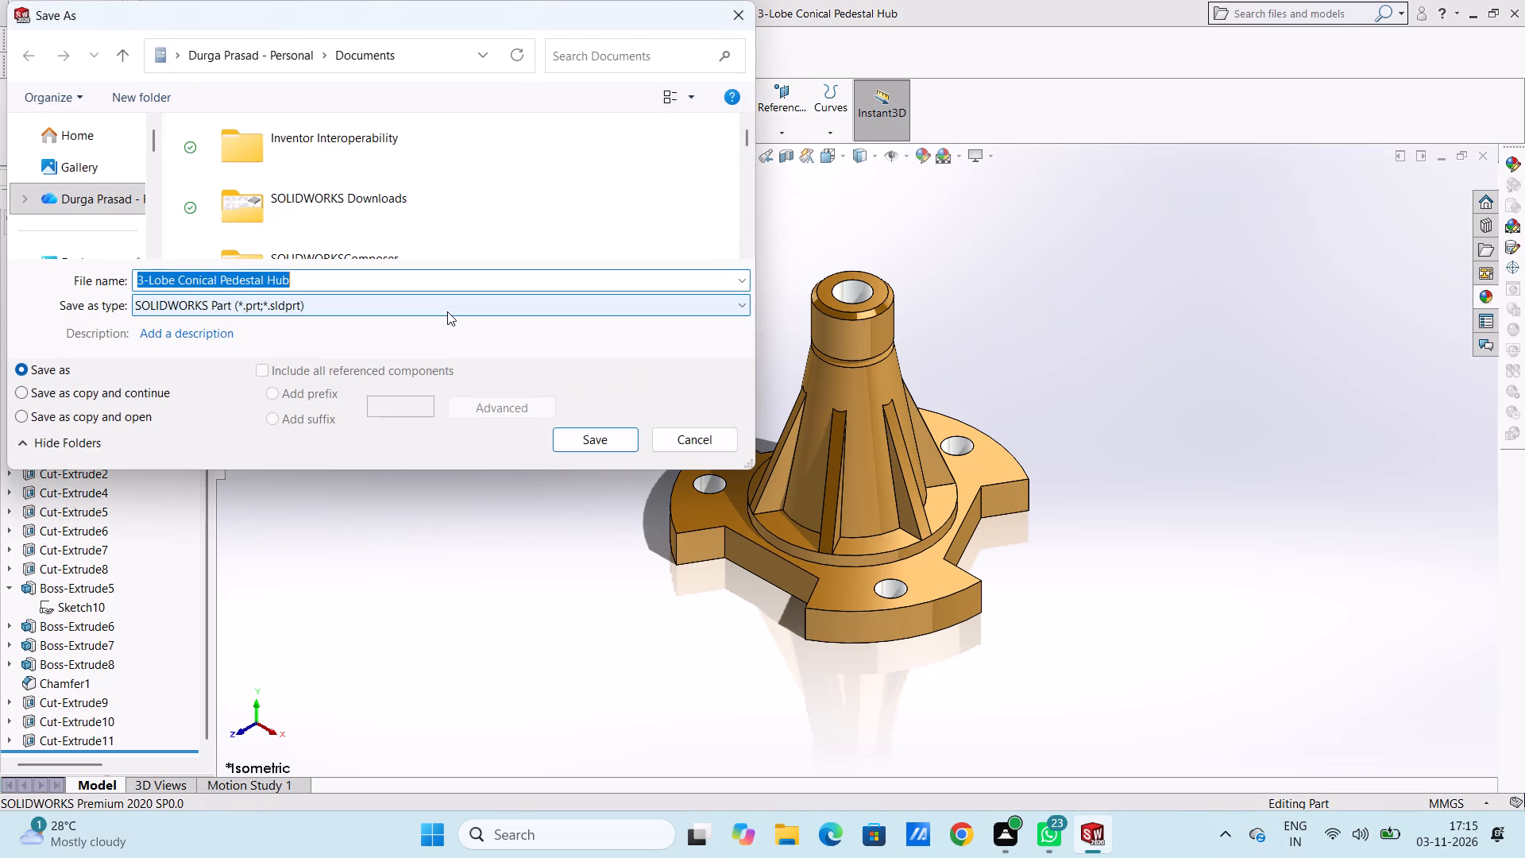
click(446, 307)
click(455, 443)
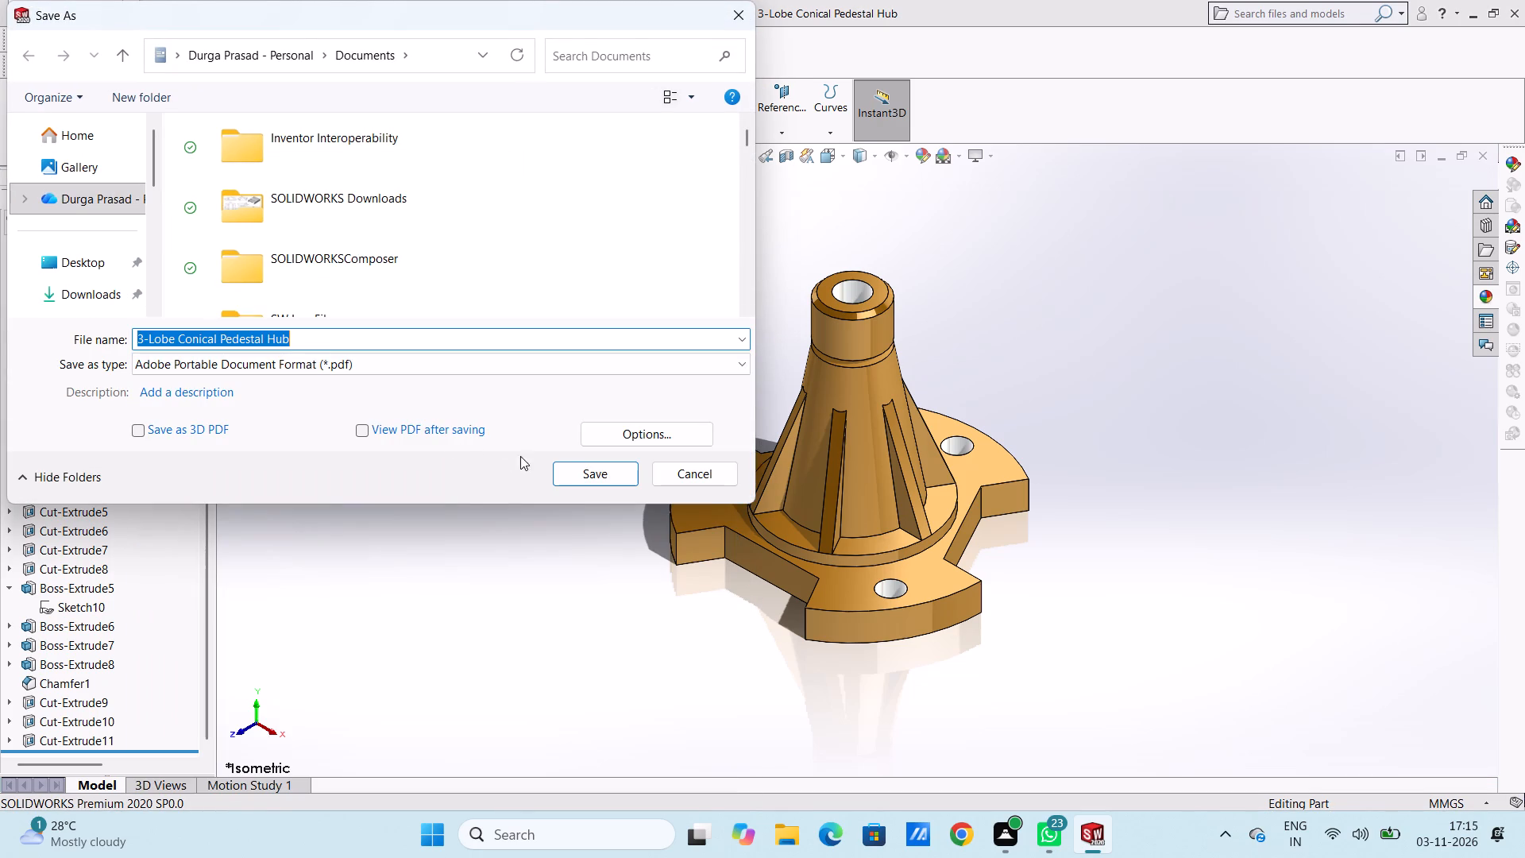
click(580, 468)
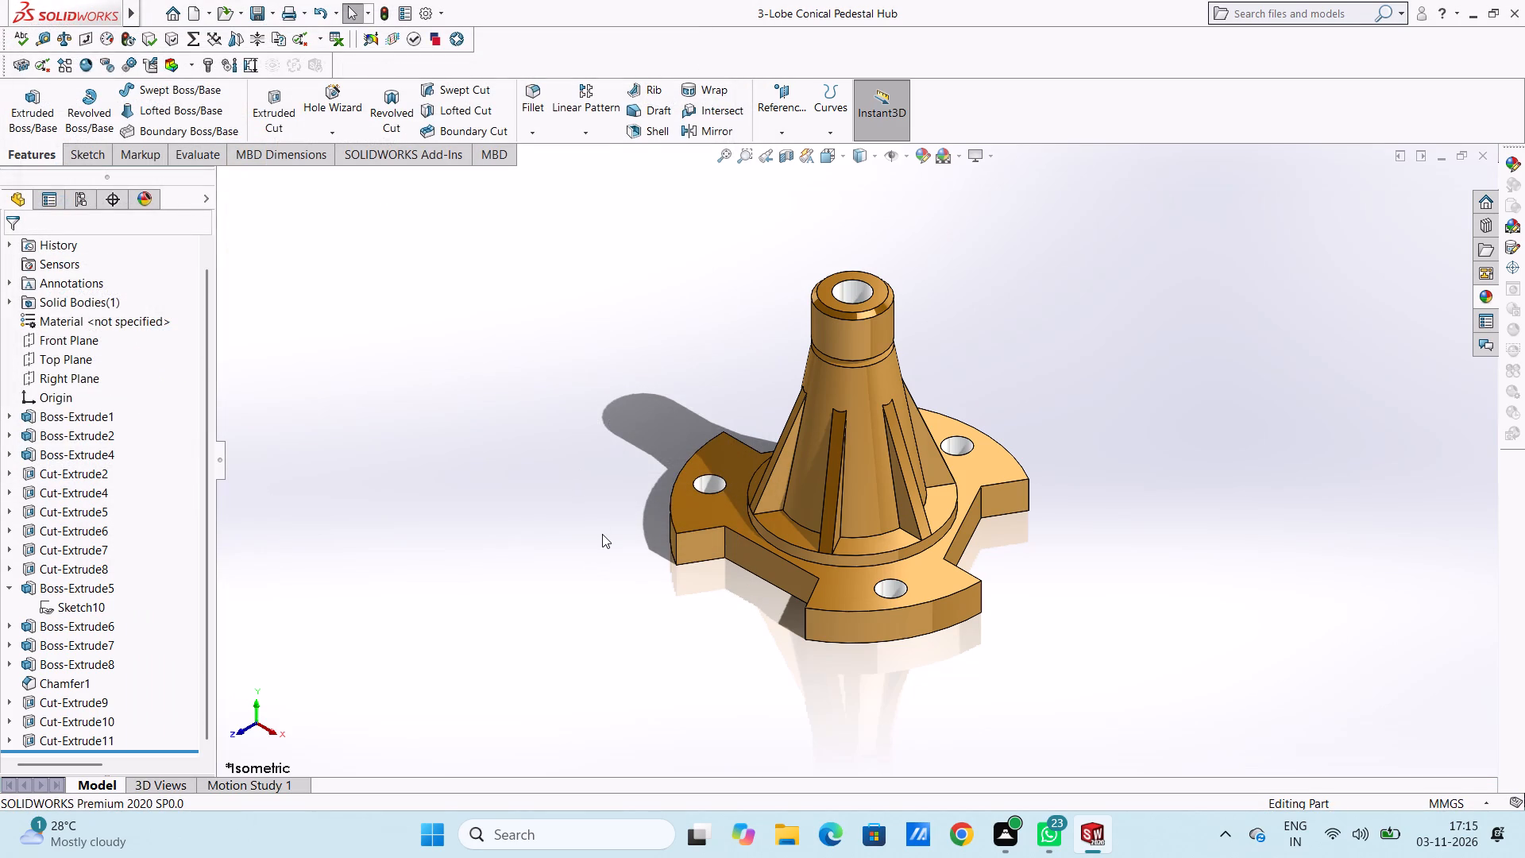